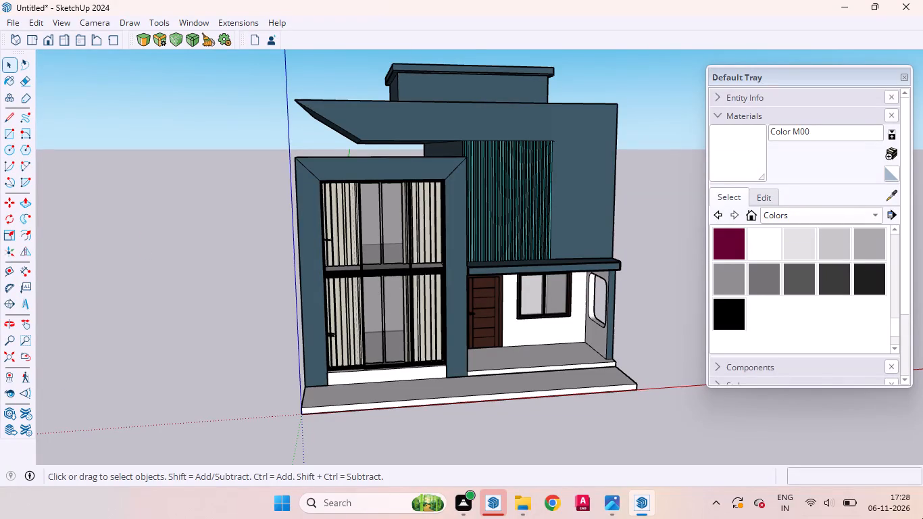
Examine the whole front facade from a distance, from eye level and from low and oblique angles.
scroll(542, 260, "up", 3)
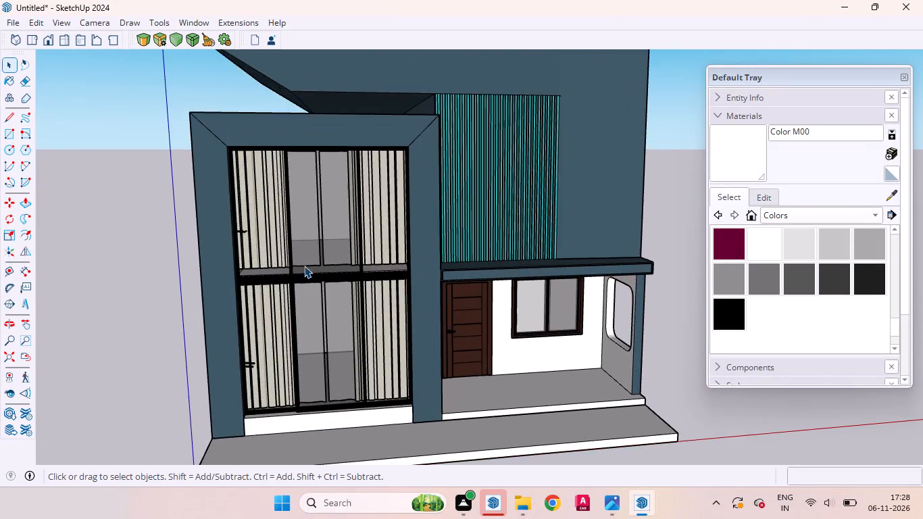
scroll(295, 267, "down", 5)
middle_click_drag(380, 284, 326, 198)
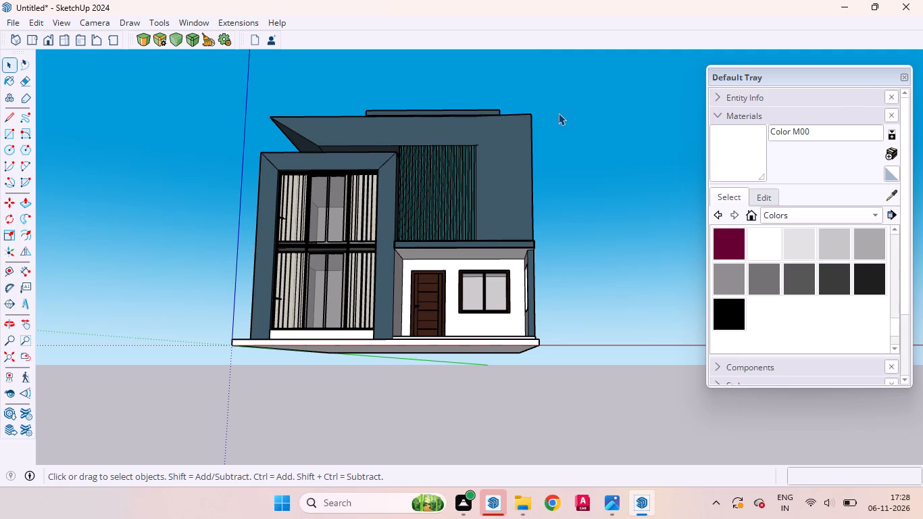
scroll(399, 220, "down", 2)
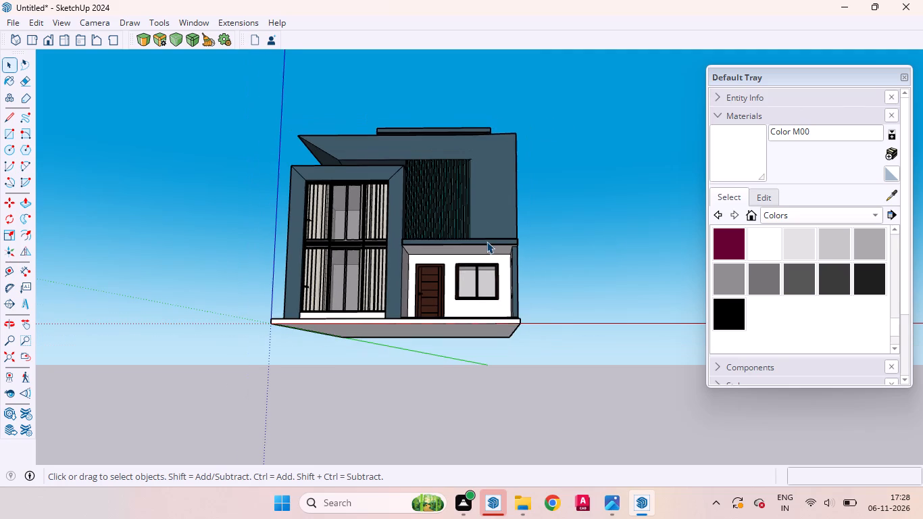
scroll(419, 245, "down", 2)
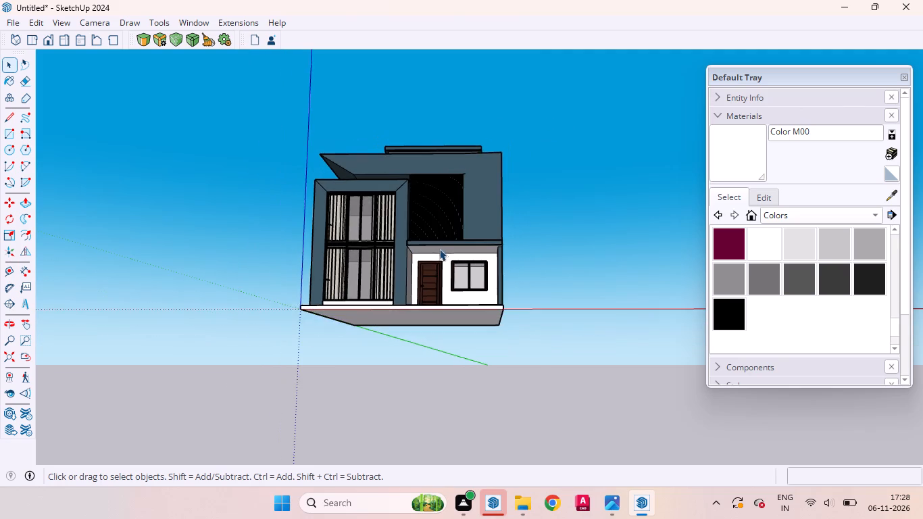
scroll(451, 228, "up", 4)
middle_click_drag(429, 216, 355, 265)
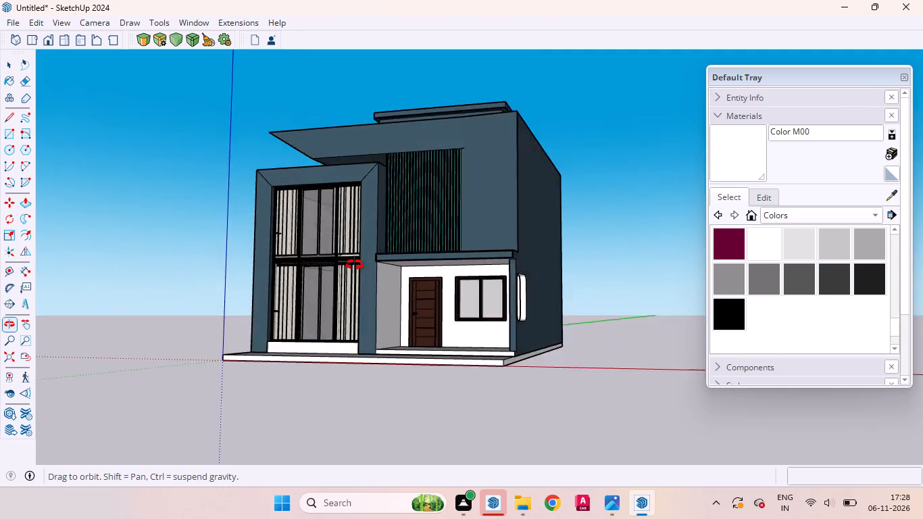
middle_click_drag(355, 265, 504, 264)
middle_click(504, 264)
scroll(504, 264, "up", 1)
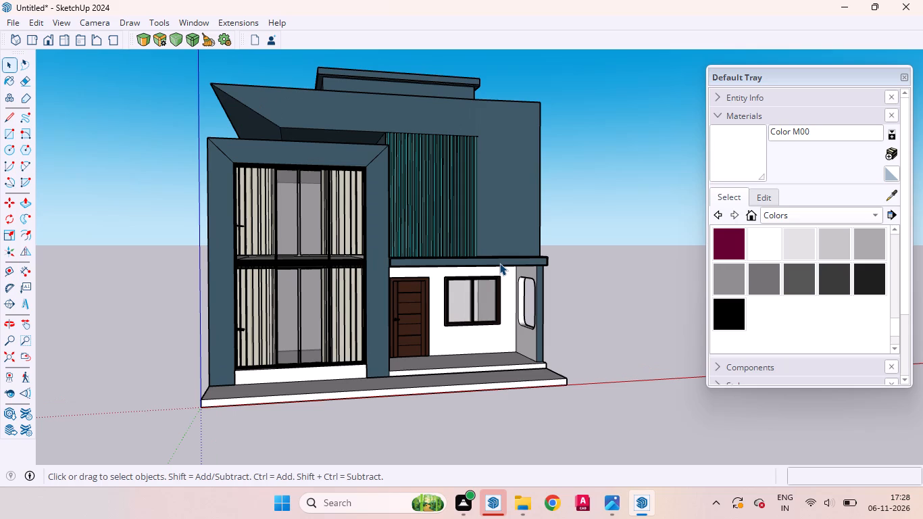
scroll(487, 237, "down", 2)
middle_click_drag(487, 225, 450, 209)
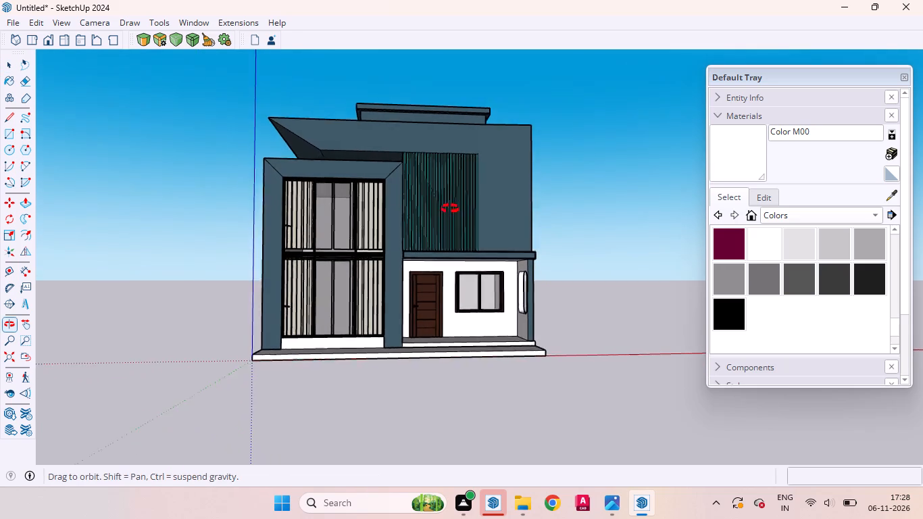
middle_click_drag(450, 209, 445, 205)
scroll(431, 172, "down", 2)
scroll(430, 174, "up", 3)
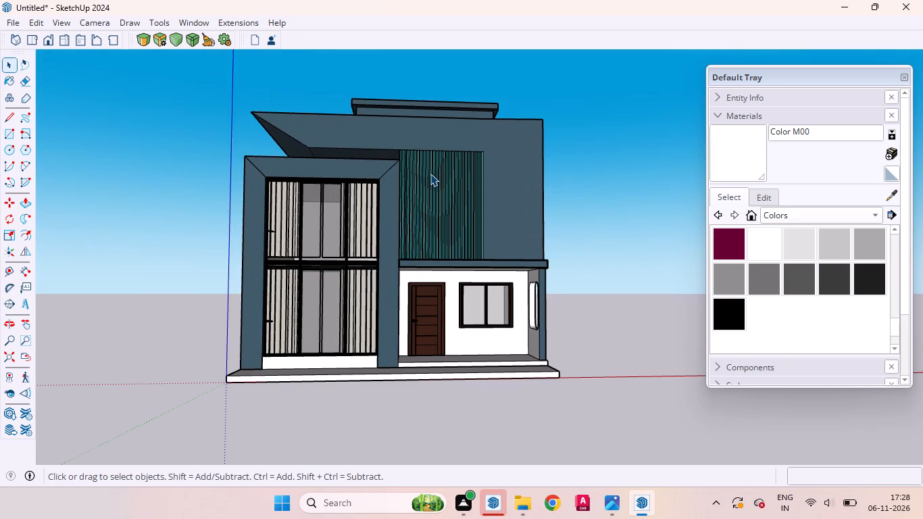
scroll(436, 169, "down", 2)
middle_click_drag(434, 182, 441, 148)
scroll(434, 182, "up", 1)
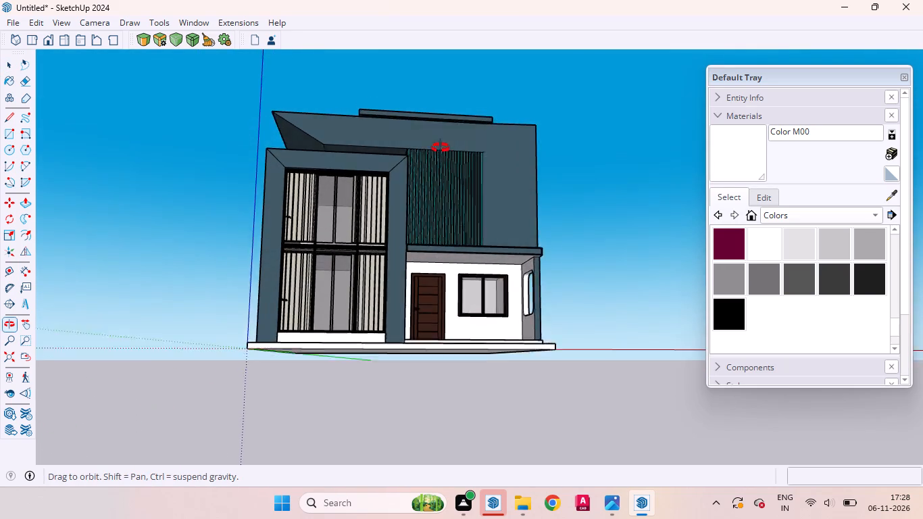
middle_click_drag(441, 148, 342, 165)
Examine the top edge of the teal vertical-slat panel and its junction with the upper band and glazed bay.
scroll(411, 163, "up", 9)
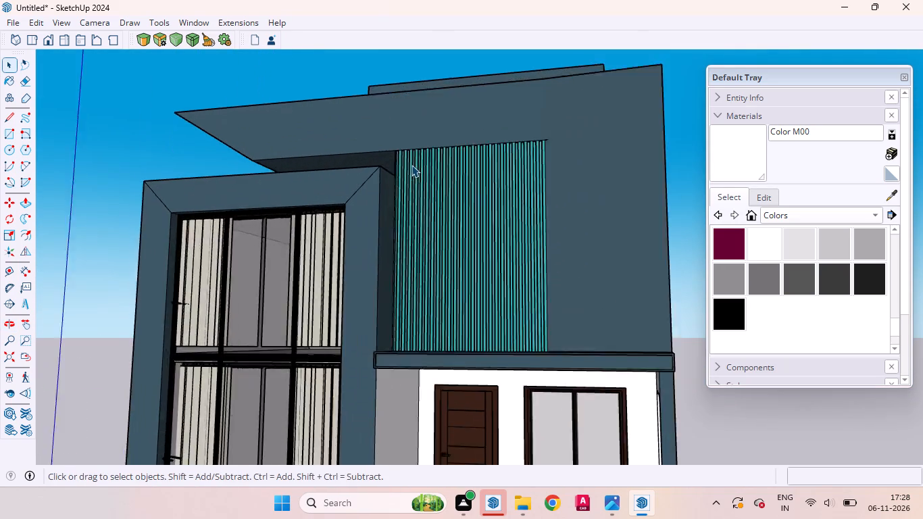
scroll(411, 165, "up", 5)
scroll(394, 141, "up", 19)
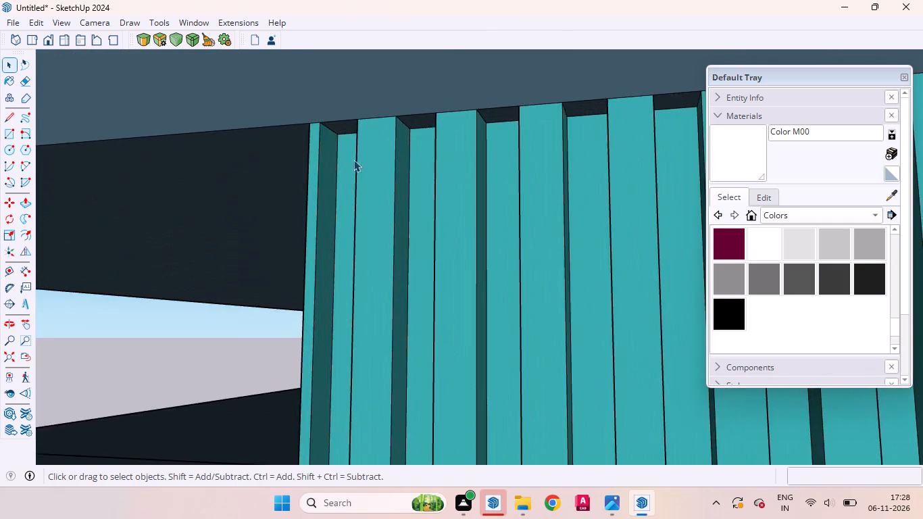
middle_click_drag(370, 164, 428, 244)
scroll(428, 241, "up", 1)
scroll(428, 241, "down", 5)
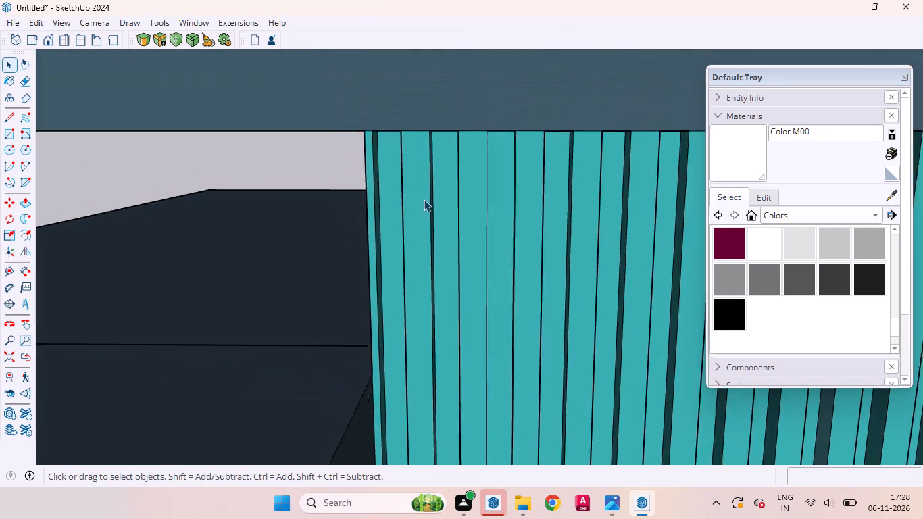
scroll(424, 199, "down", 5)
middle_click_drag(431, 212, 401, 208)
scroll(401, 208, "up", 1)
scroll(427, 191, "down", 12)
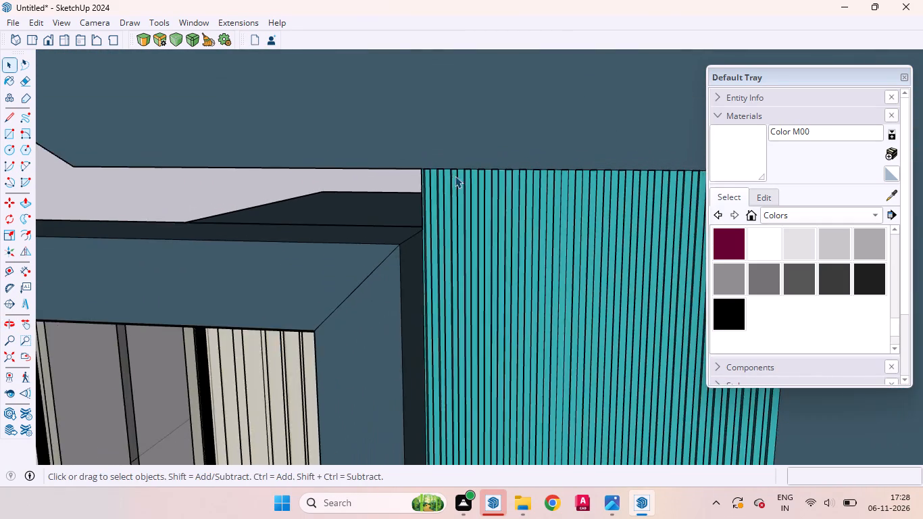
middle_click_drag(474, 198, 430, 193)
scroll(434, 189, "down", 6)
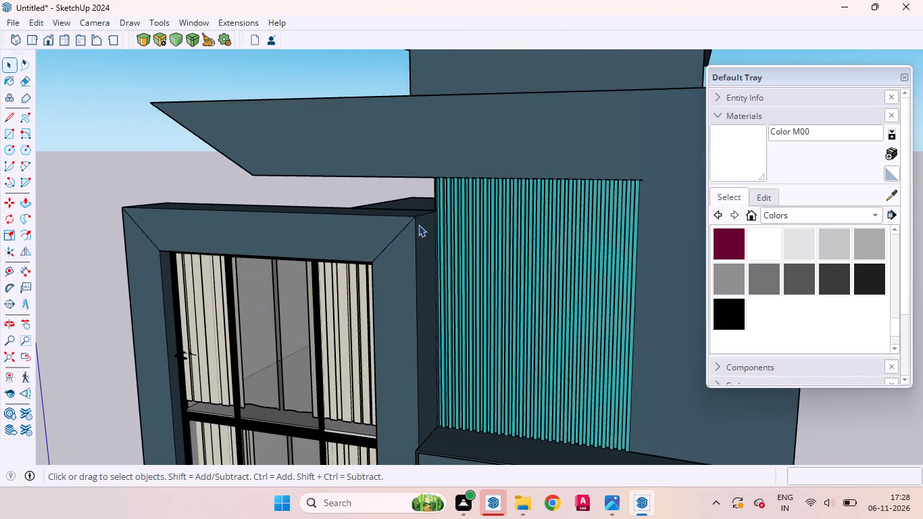
scroll(435, 216, "down", 5)
Examine the slanted roof overhang above the glazed bay from the front and side, and the facade around it.
middle_click_drag(487, 250, 520, 193)
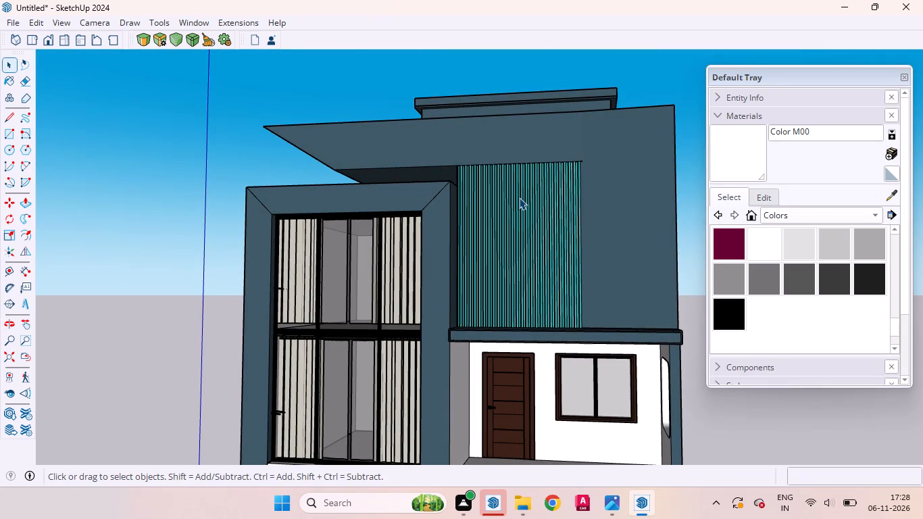
scroll(529, 205, "down", 6)
middle_click_drag(532, 211, 585, 195)
scroll(585, 195, "up", 1)
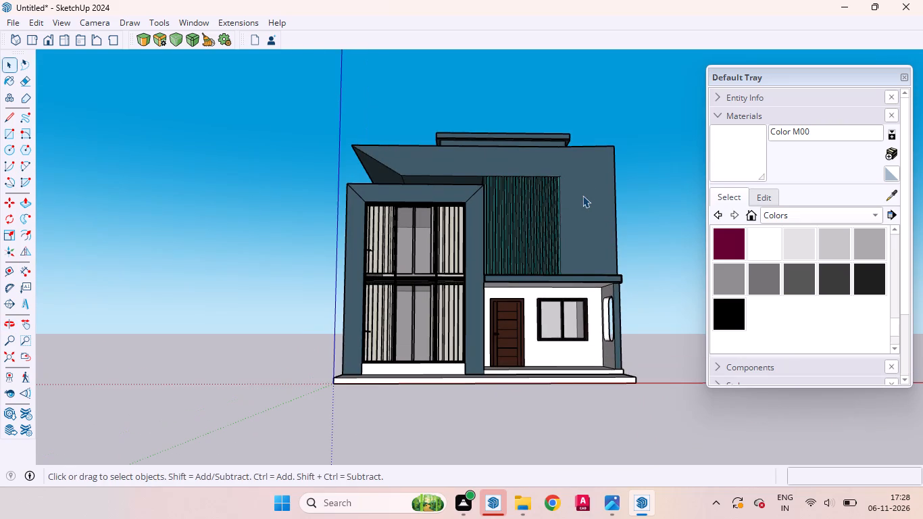
scroll(578, 195, "down", 2)
middle_click_drag(569, 202, 569, 189)
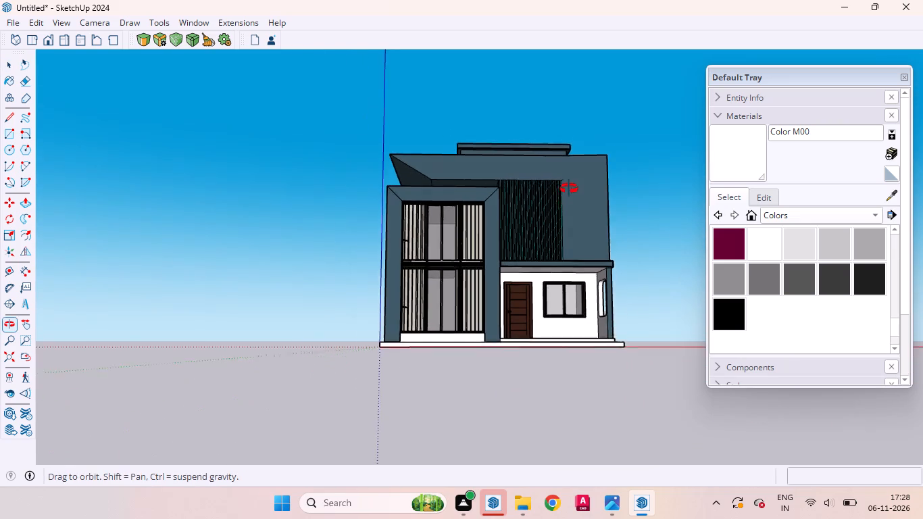
middle_click_drag(569, 189, 537, 158)
scroll(495, 185, "up", 17)
middle_click_drag(330, 168, 418, 190)
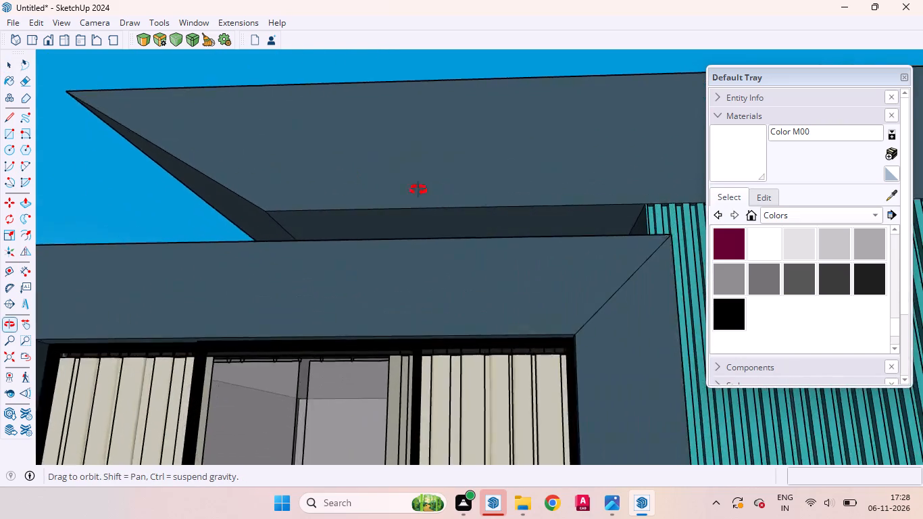
middle_click_drag(418, 190, 341, 291)
scroll(359, 188, "down", 6)
scroll(385, 145, "up", 1)
scroll(385, 145, "down", 4)
middle_click_drag(287, 182, 592, 170)
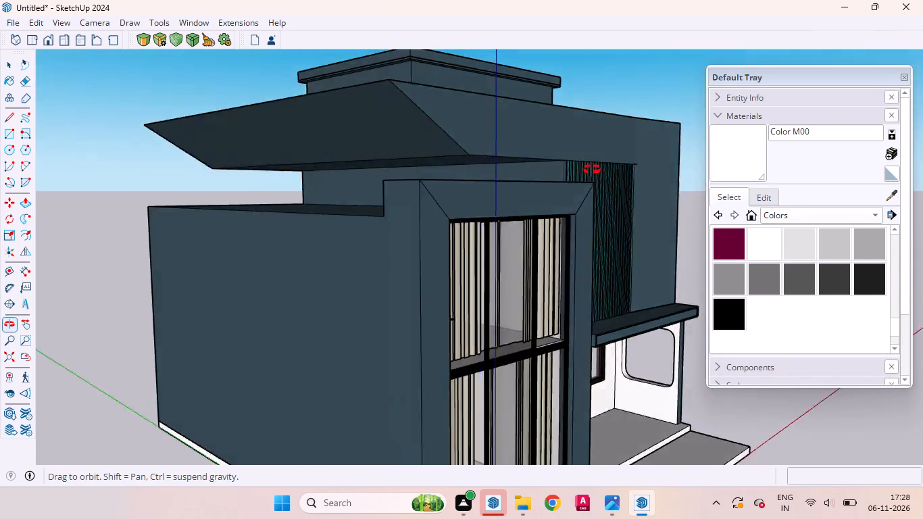
middle_click_drag(592, 170, 484, 182)
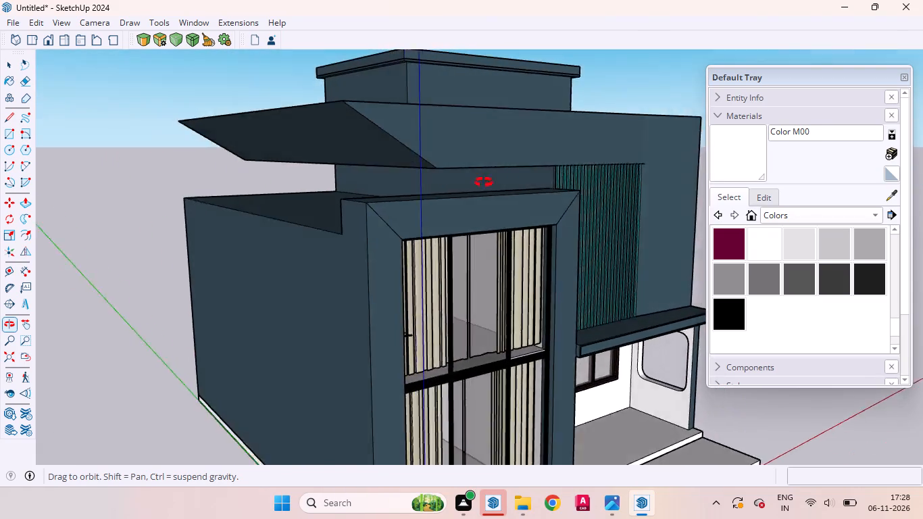
middle_click_drag(484, 182, 364, 141)
scroll(370, 139, "down", 5)
middle_click_drag(487, 231, 468, 234)
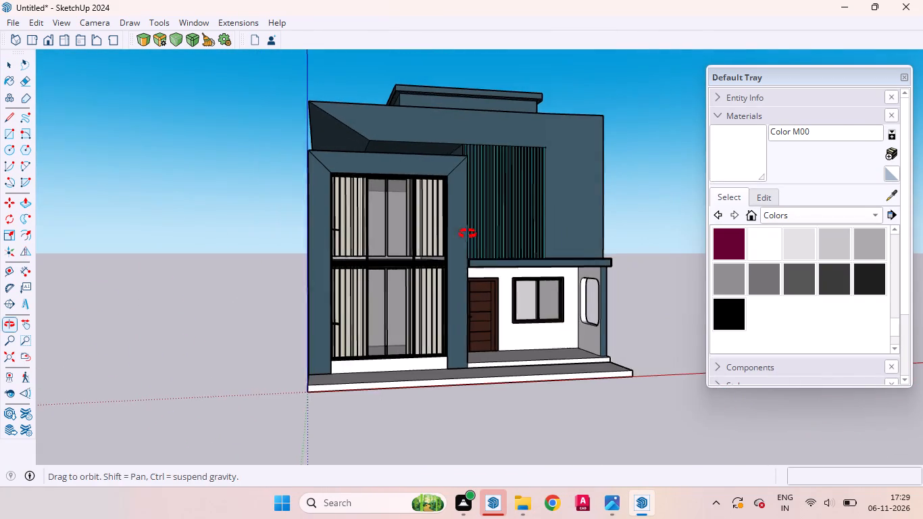
middle_click_drag(468, 234, 420, 226)
Examine the porch canopy's recessed front fascia and its corner against the glazed bay's frame up close.
scroll(420, 226, "up", 1)
scroll(545, 291, "up", 11)
middle_click_drag(523, 276, 475, 209)
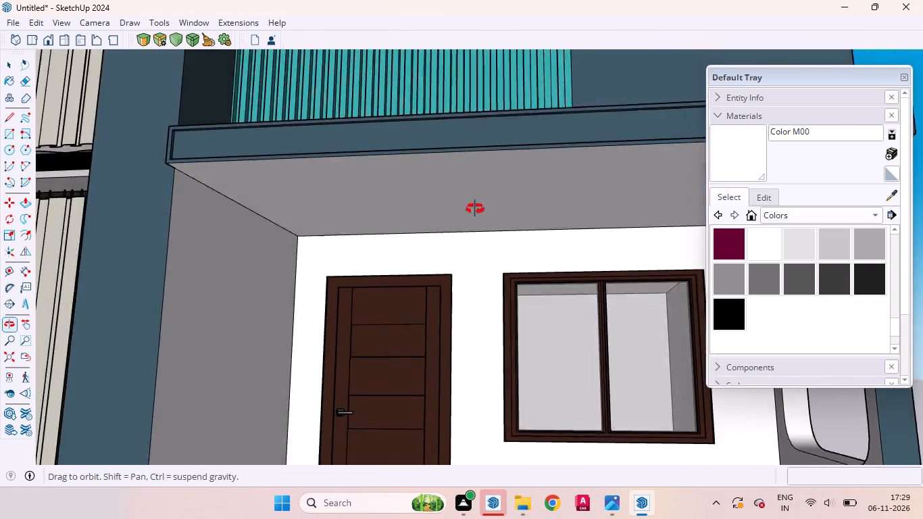
middle_click_drag(475, 209, 430, 191)
scroll(168, 155, "up", 13)
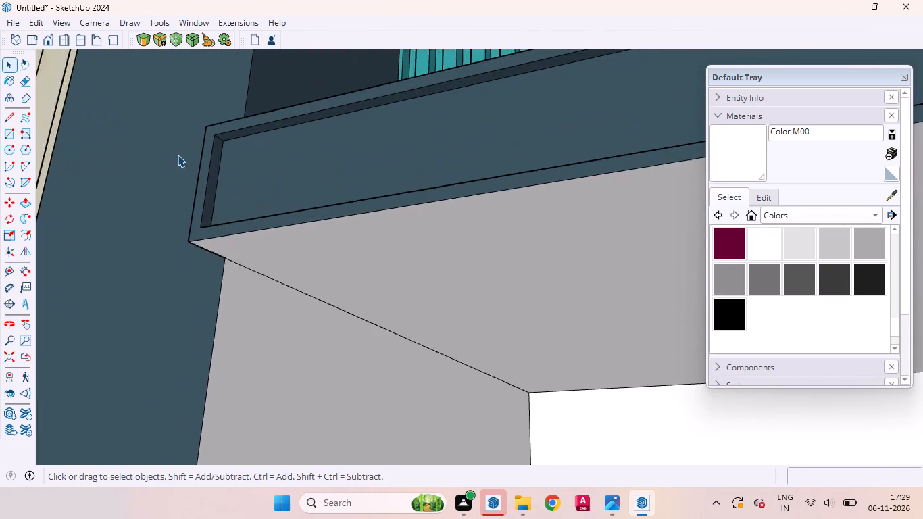
scroll(178, 155, "up", 7)
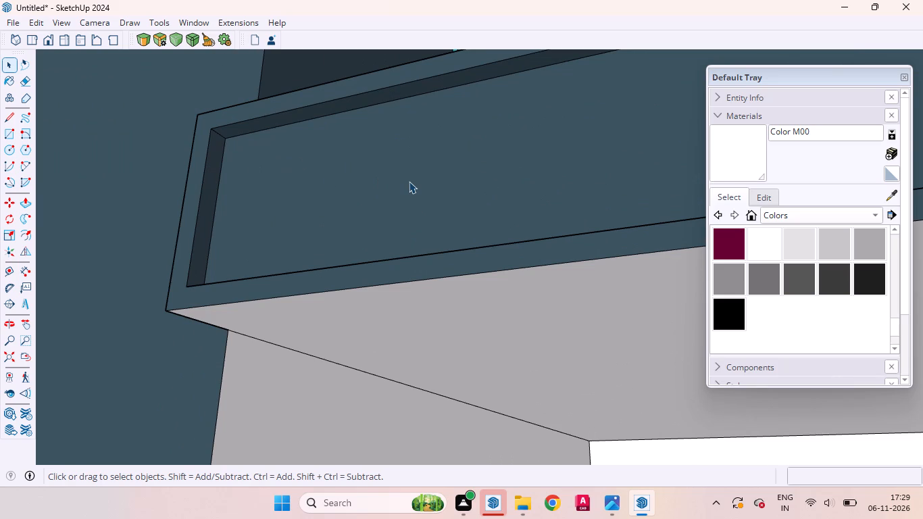
scroll(400, 184, "down", 2)
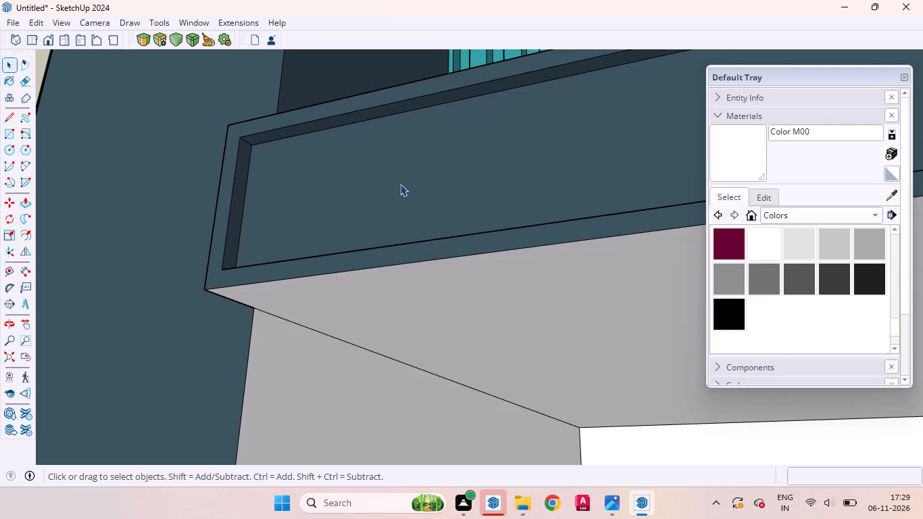
scroll(380, 187, "down", 4)
middle_click_drag(381, 200, 357, 222)
scroll(397, 200, "up", 2)
scroll(391, 220, "down", 3)
middle_click_drag(408, 203, 414, 245)
scroll(414, 245, "up", 1)
scroll(409, 193, "down", 14)
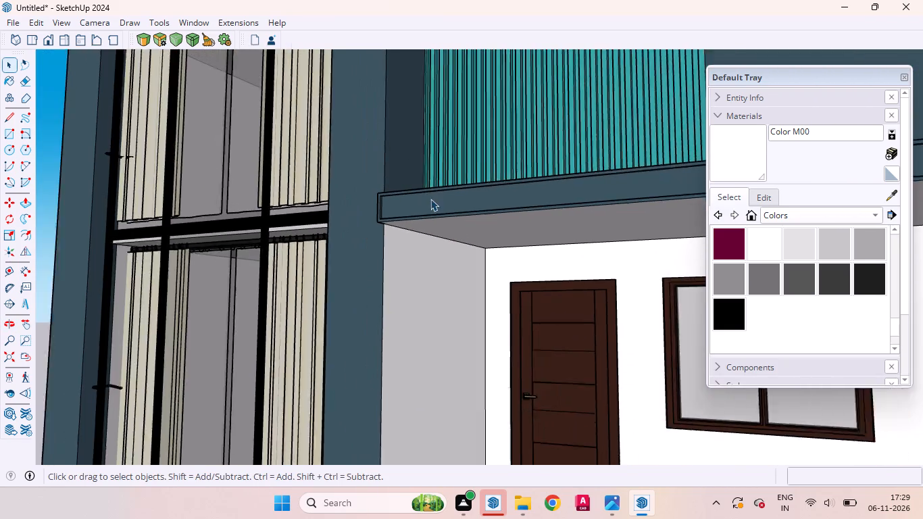
scroll(430, 199, "down", 1)
Examine the porch with its door, window and ceiling alongside the glazed bay from low angles, moving back from the house.
middle_click_drag(432, 203, 475, 176)
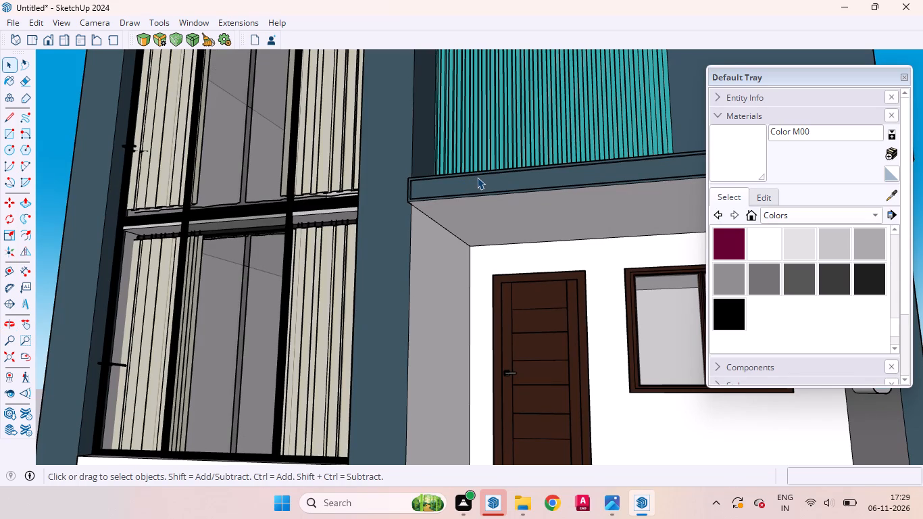
scroll(505, 183, "down", 2)
middle_click_drag(505, 203, 514, 177)
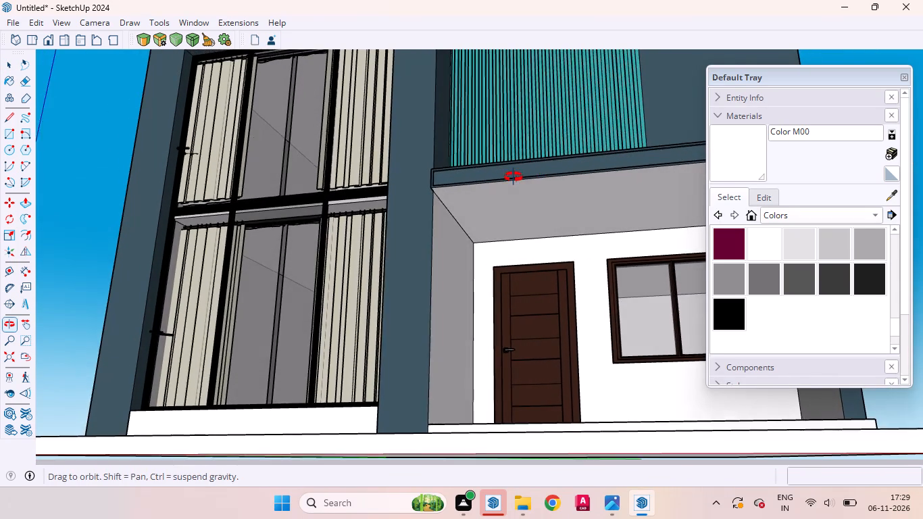
middle_click_drag(514, 177, 512, 177)
middle_click(512, 177)
scroll(512, 203, "down", 1)
middle_click_drag(511, 211, 530, 250)
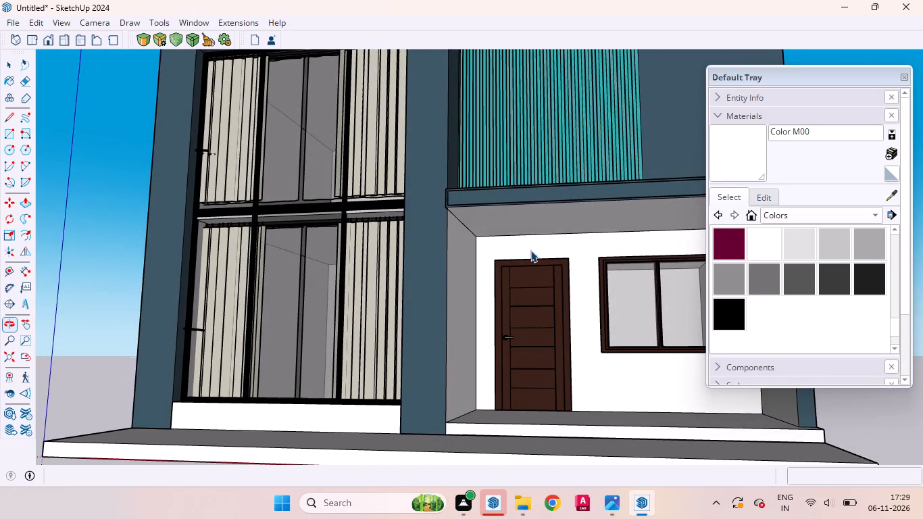
scroll(561, 249, "down", 2)
scroll(547, 241, "up", 2)
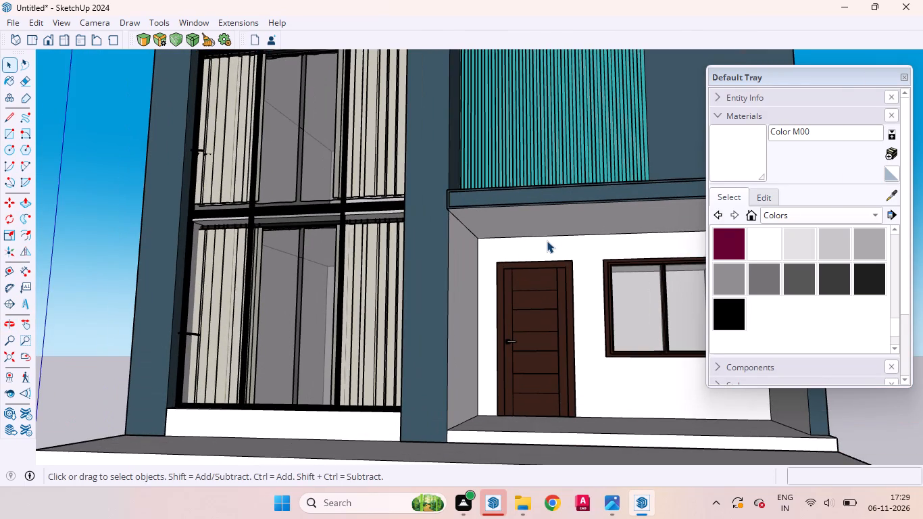
scroll(547, 241, "down", 1)
middle_click_drag(544, 245, 572, 209)
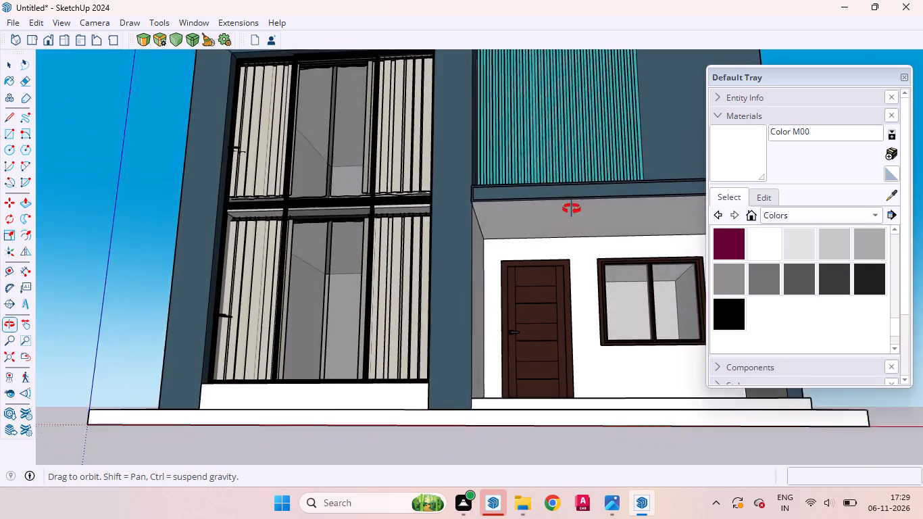
middle_click_drag(572, 209, 538, 228)
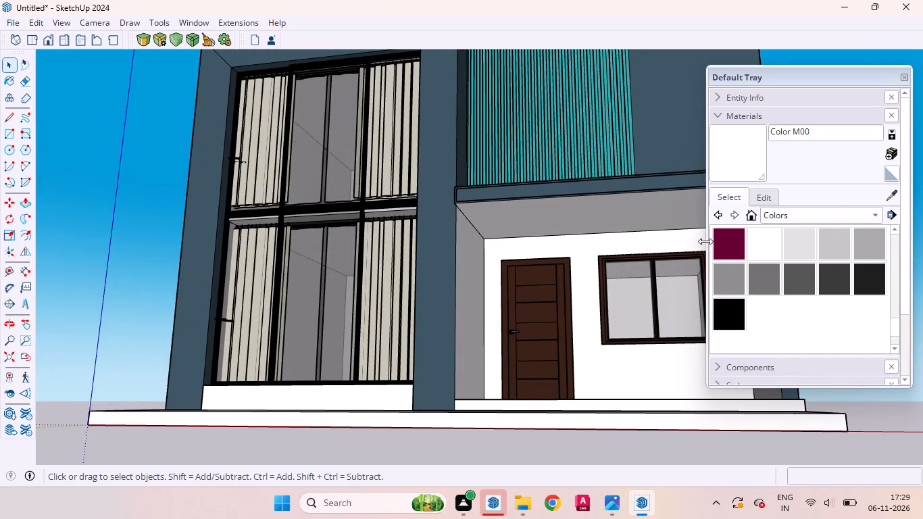
scroll(608, 246, "down", 4)
middle_click_drag(647, 247, 593, 243)
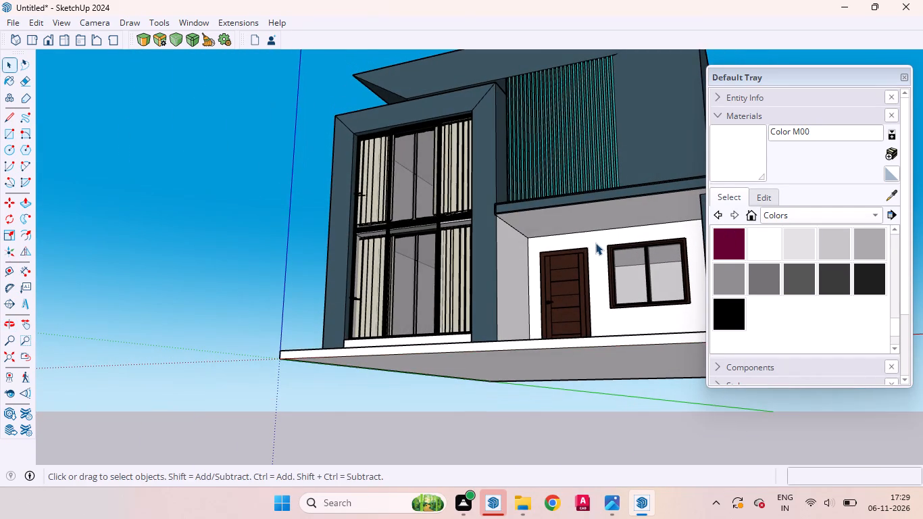
scroll(641, 255, "down", 3)
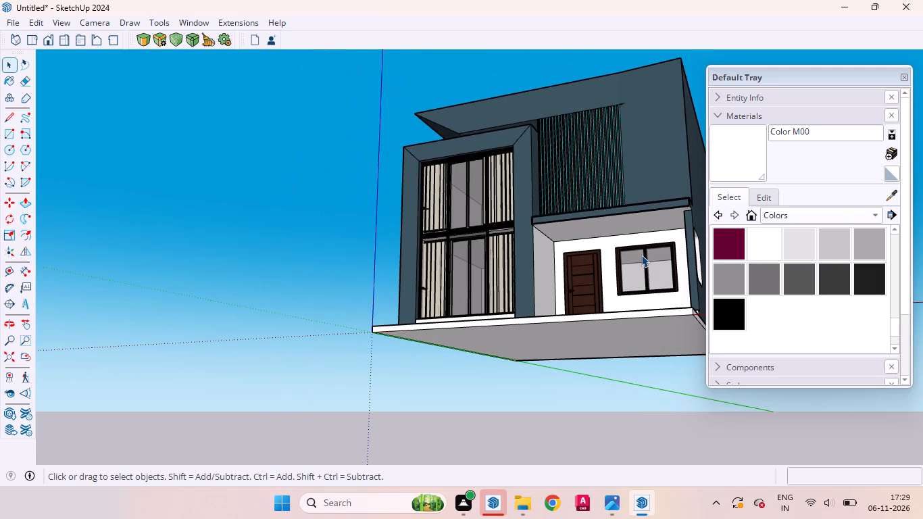
scroll(729, 245, "down", 2)
middle_click_drag(676, 251, 704, 217)
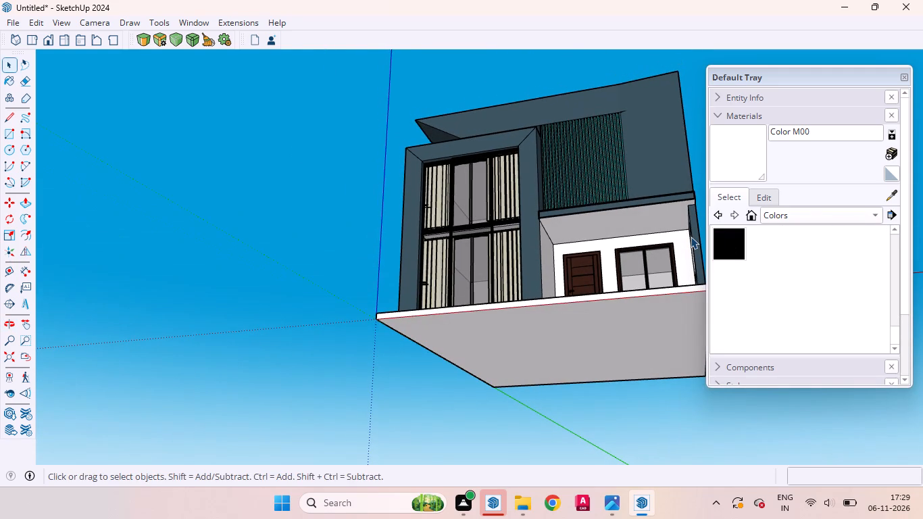
Examine the glazed bay, teal slat panel and porch from an angled close view, moving back to the full front.
scroll(797, 311, "down", 3)
scroll(571, 178, "up", 5)
middle_click_drag(577, 175, 497, 275)
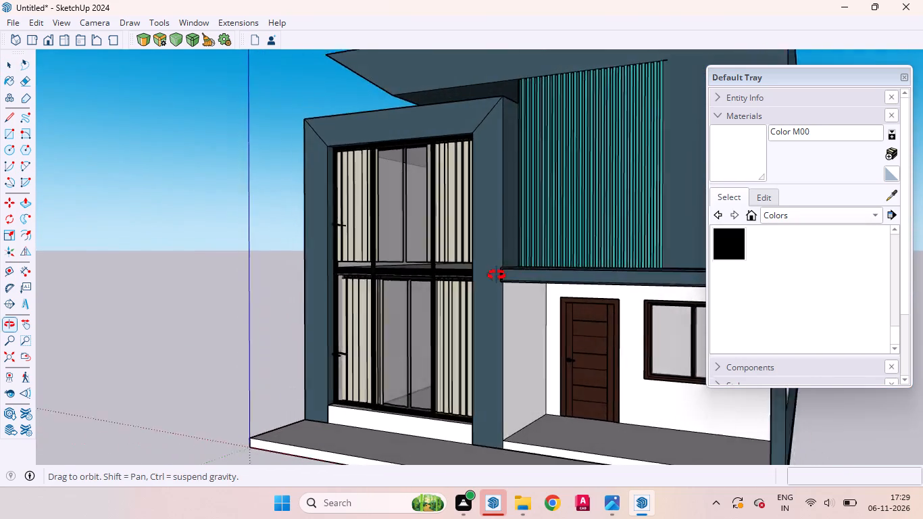
middle_click_drag(497, 275, 455, 276)
scroll(455, 276, "up", 1)
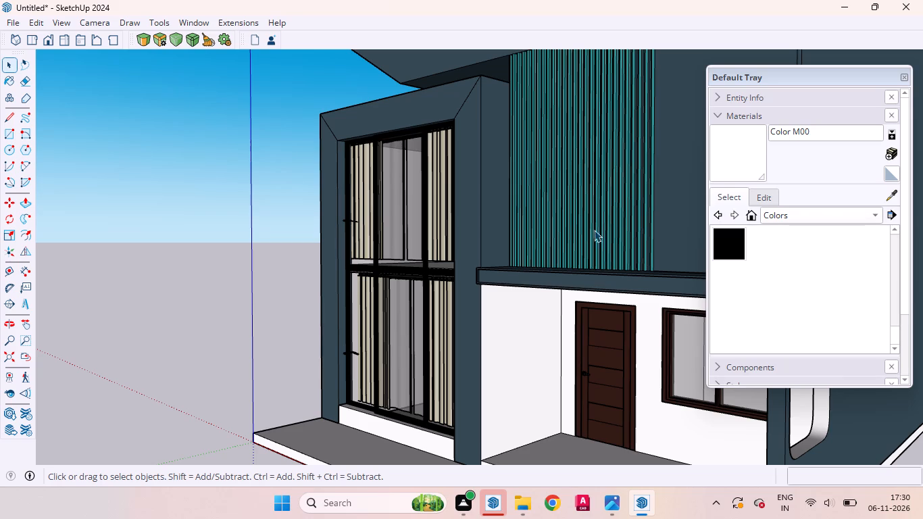
scroll(472, 198, "down", 6)
scroll(425, 218, "up", 1)
scroll(422, 218, "down", 2)
middle_click_drag(339, 233, 539, 179)
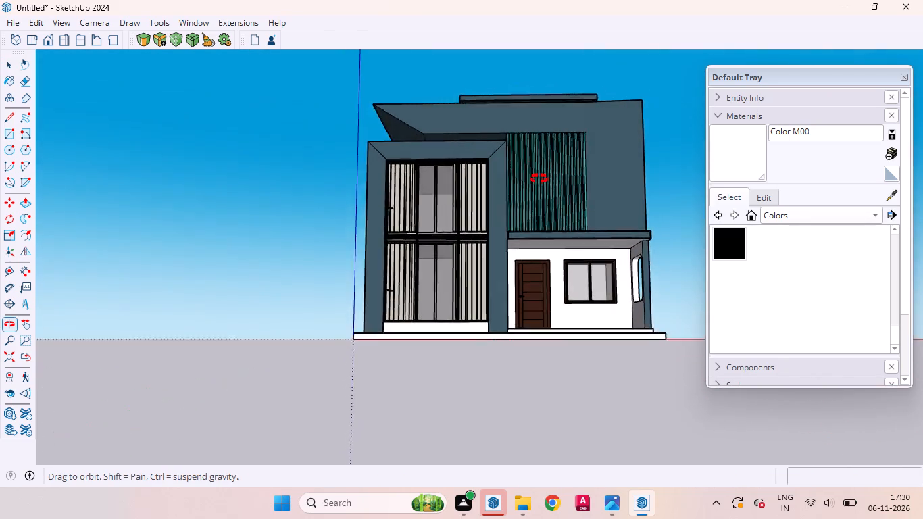
middle_click_drag(539, 179, 512, 150)
Examine the whole house from below and from above, closing in on the glazed bay's base, porch floor and front plinth.
scroll(486, 155, "down", 2)
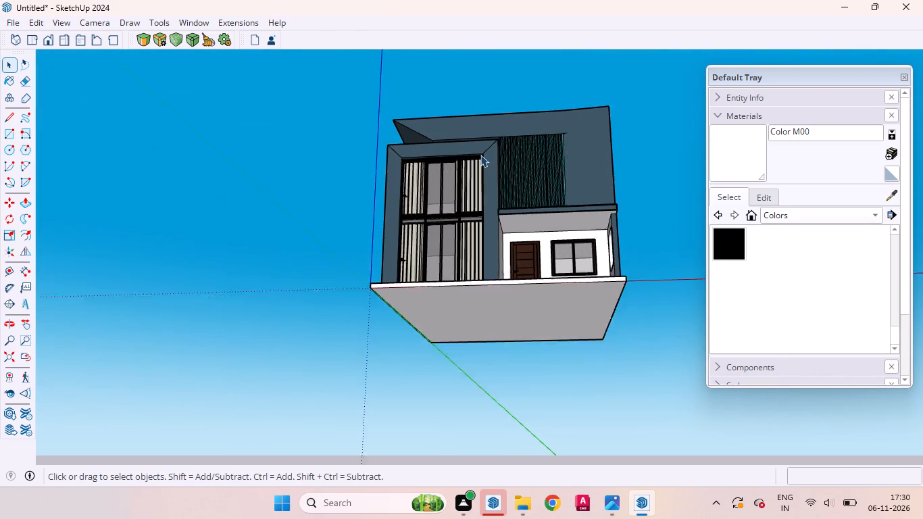
scroll(480, 155, "down", 1)
scroll(414, 156, "down", 1)
scroll(414, 156, "up", 1)
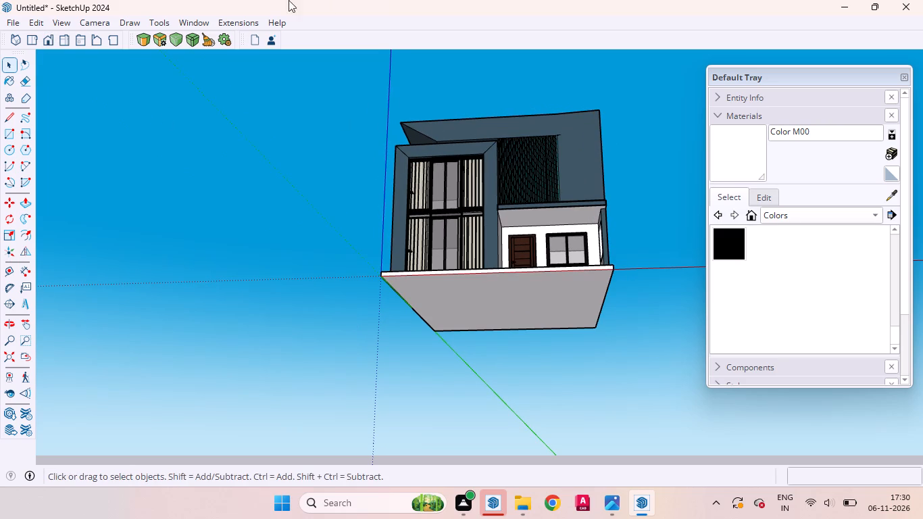
scroll(238, 264, "down", 5)
middle_click_drag(306, 247, 303, 299)
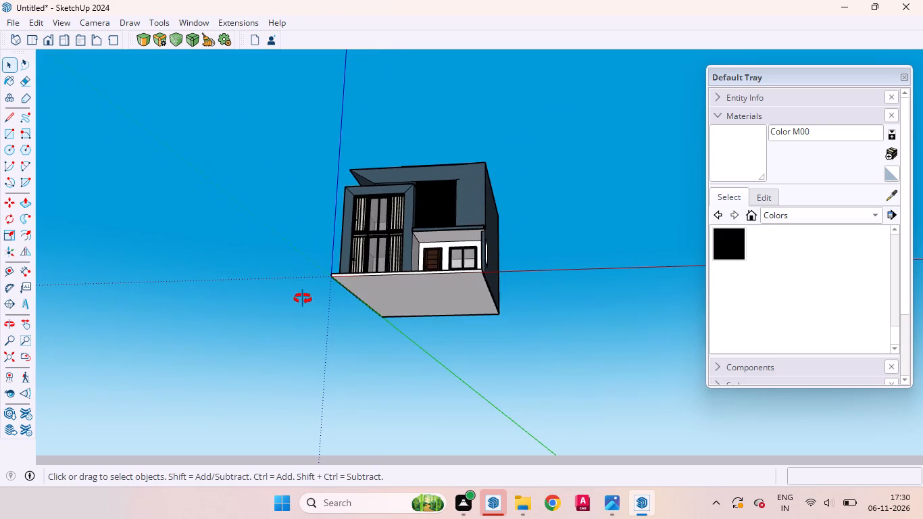
middle_click_drag(303, 299, 284, 453)
scroll(374, 355, "up", 7)
middle_click_drag(534, 340, 717, 303)
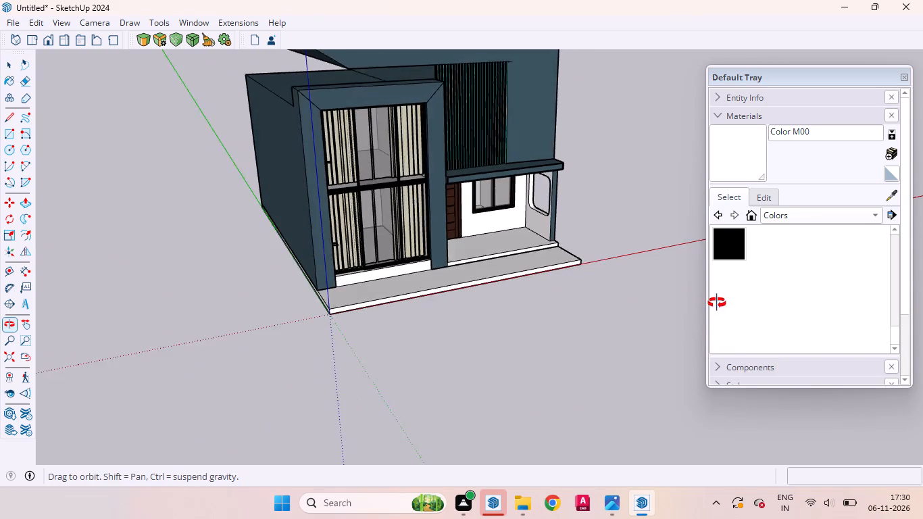
middle_click_drag(717, 303, 718, 300)
scroll(439, 317, "down", 1)
scroll(449, 291, "up", 5)
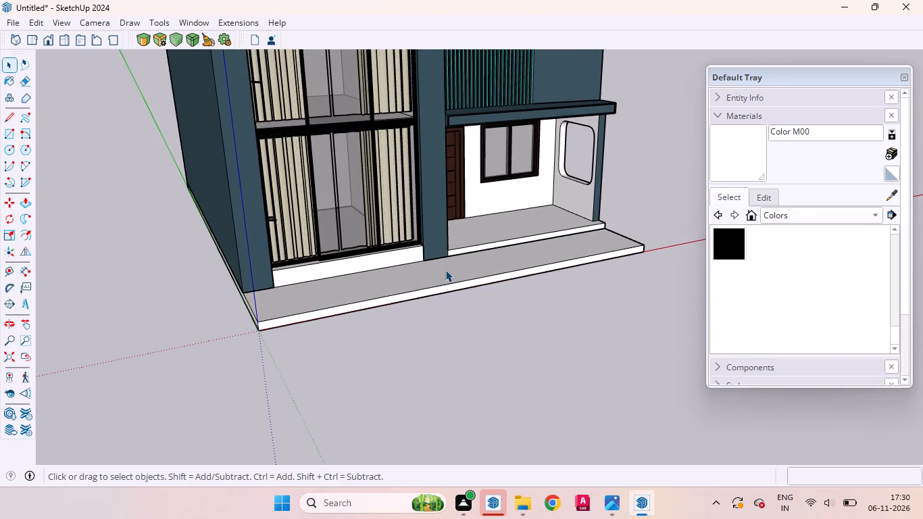
Select the base slab under the house to inspect its extent around the glazed bay and porch, ending with it deselected.
left_click(443, 278)
middle_click_drag(449, 279, 322, 259)
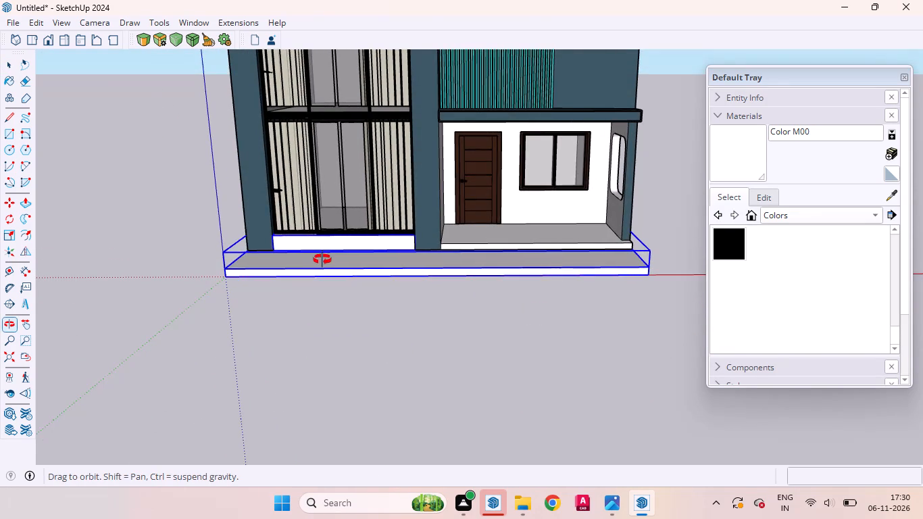
middle_click_drag(322, 259, 324, 261)
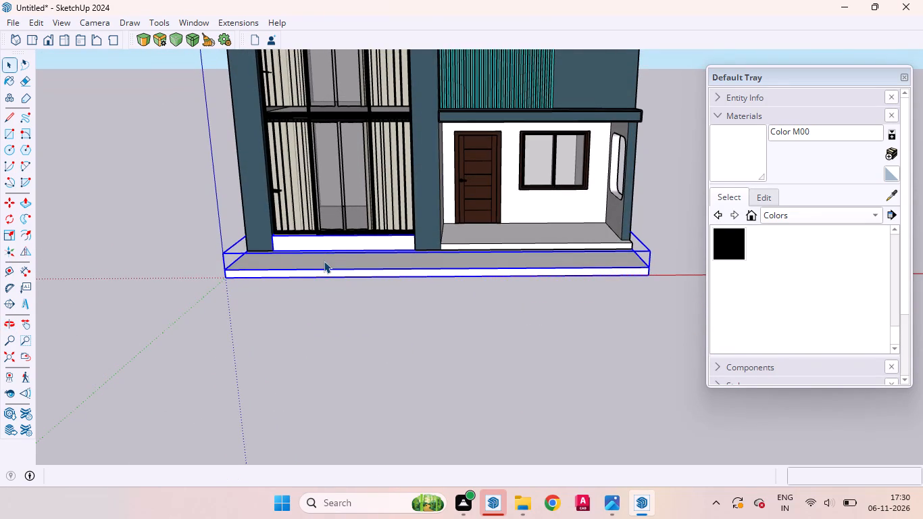
scroll(318, 275, "down", 1)
scroll(318, 275, "up", 1)
scroll(317, 276, "down", 2)
middle_click_drag(322, 267, 303, 324)
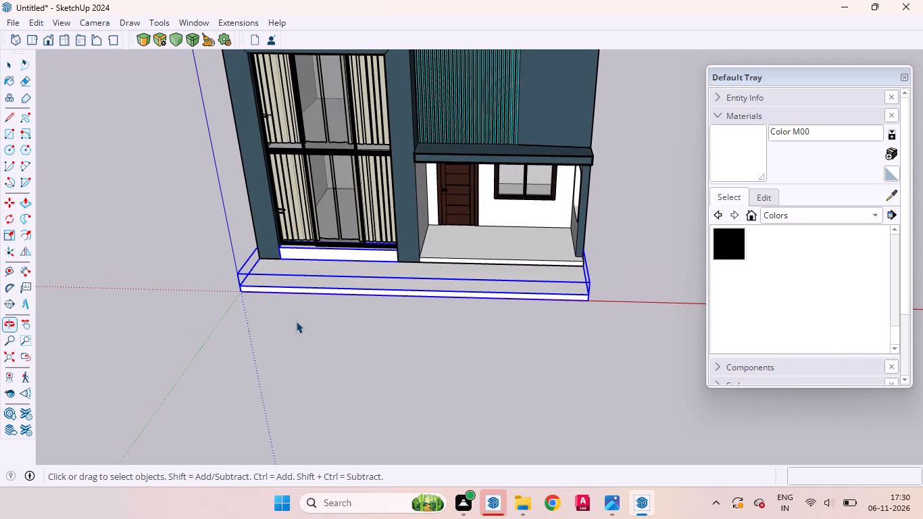
left_click(296, 318)
scroll(305, 264, "up", 3)
left_click(311, 255)
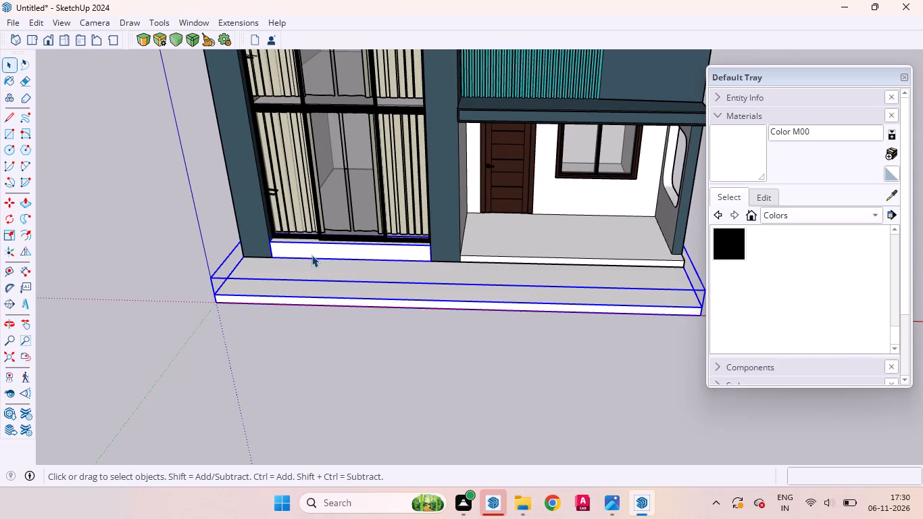
left_click(253, 336)
Examine the front plinth, porch floor and facade from raised angles.
scroll(254, 285, "down", 2)
scroll(254, 285, "up", 1)
scroll(254, 285, "down", 2)
middle_click_drag(269, 286, 275, 299)
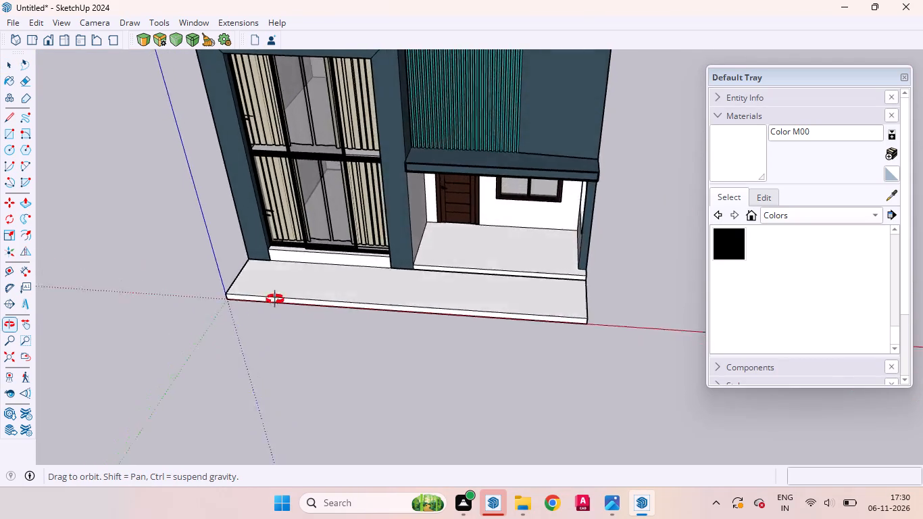
middle_click_drag(275, 299, 255, 306)
scroll(266, 299, "down", 4)
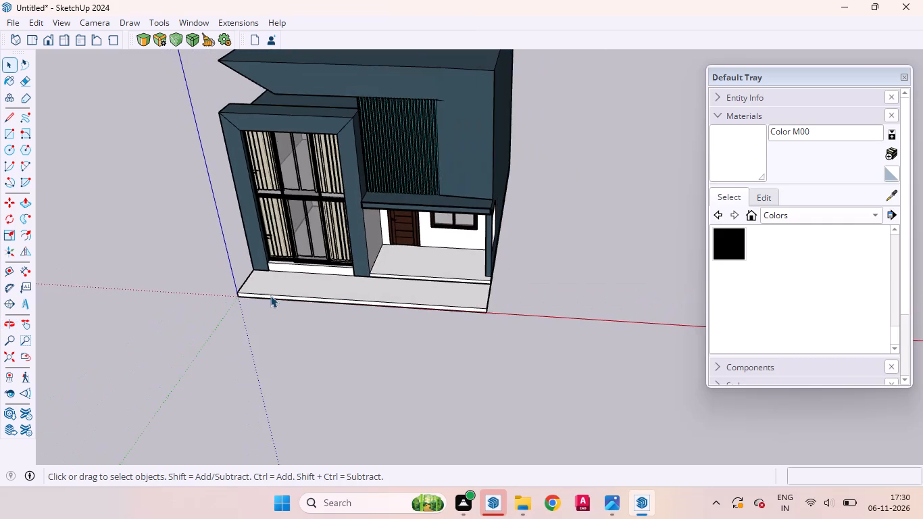
middle_click_drag(281, 302, 332, 257)
middle_click_drag(333, 254, 335, 247)
scroll(335, 247, "up", 1)
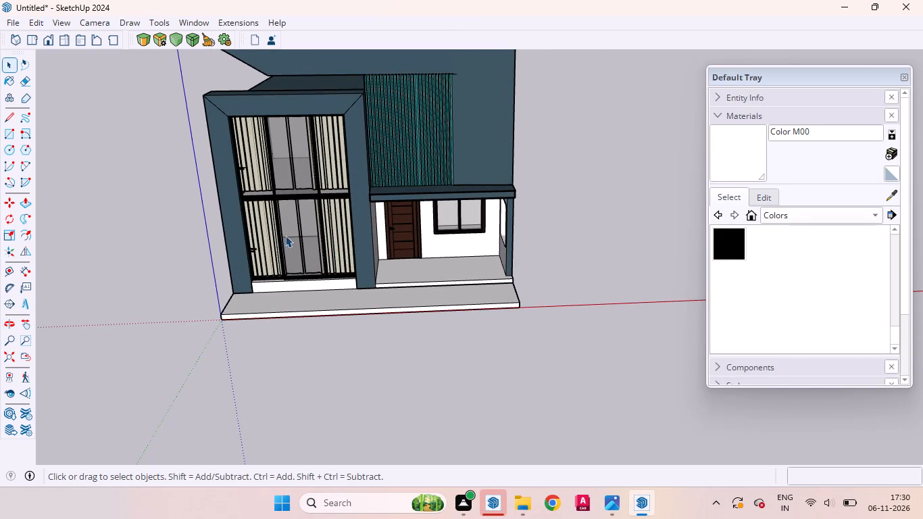
Switch to the standard front view and examine the full facade from the roof parapet down to the plinth.
left_click(54, 44)
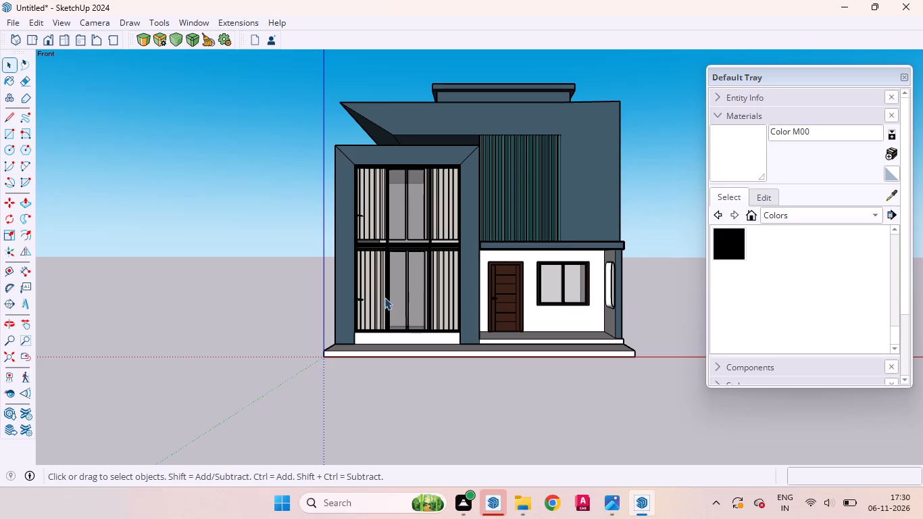
scroll(489, 336, "up", 2)
scroll(453, 361, "down", 3)
scroll(506, 247, "up", 3)
scroll(509, 245, "down", 1)
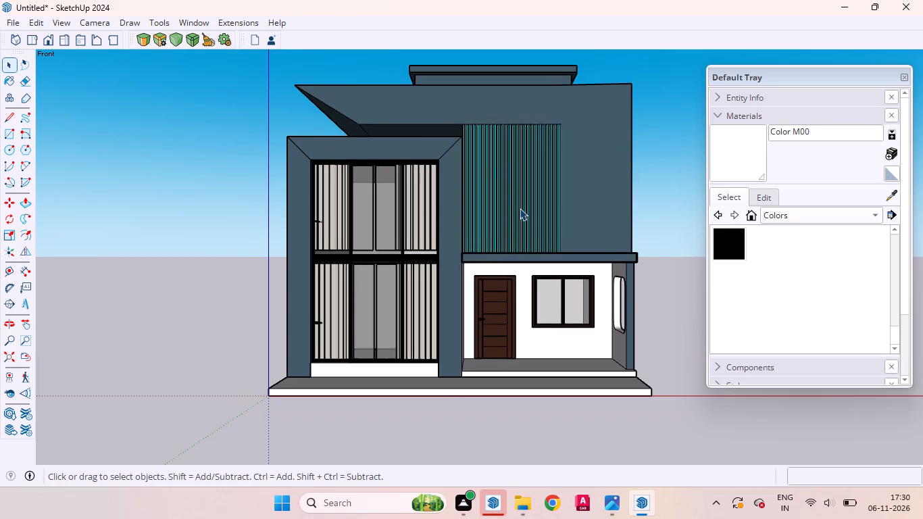
scroll(520, 208, "up", 1)
scroll(520, 213, "down", 1)
scroll(524, 183, "up", 1)
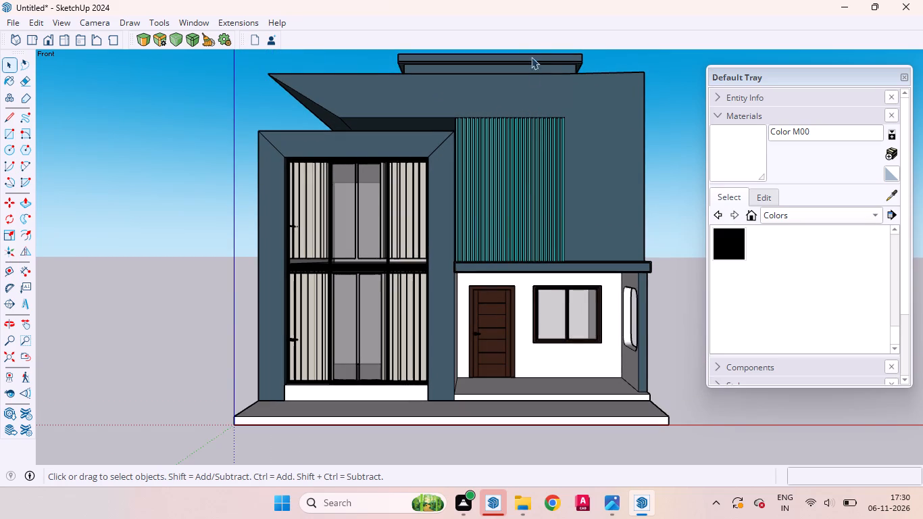
scroll(526, 54, "up", 2)
scroll(512, 75, "down", 1)
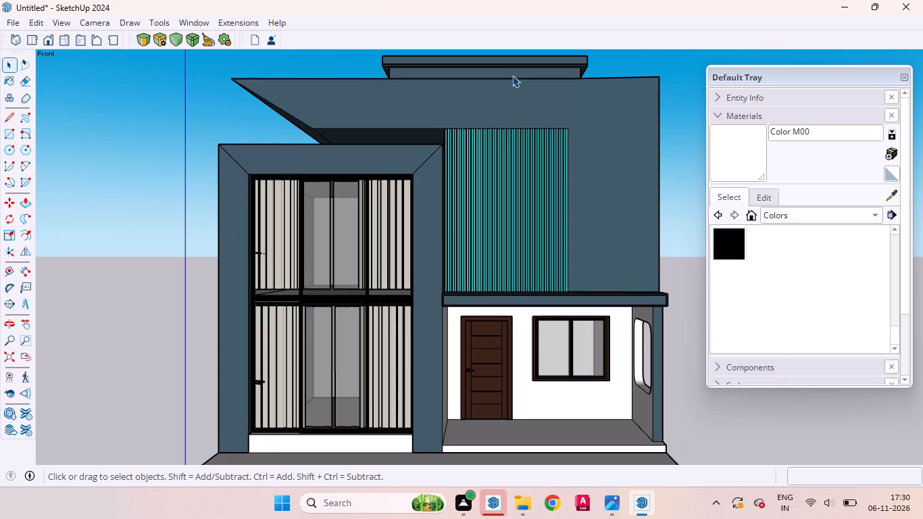
scroll(512, 78, "down", 1)
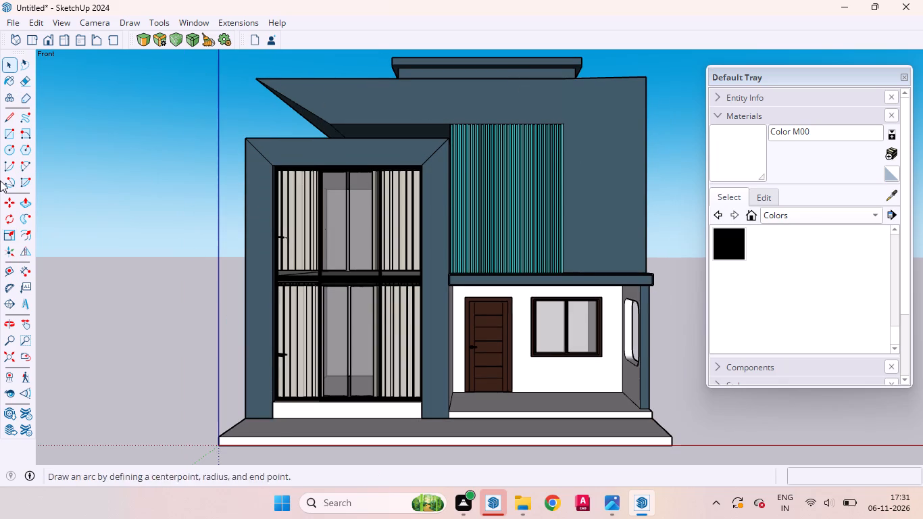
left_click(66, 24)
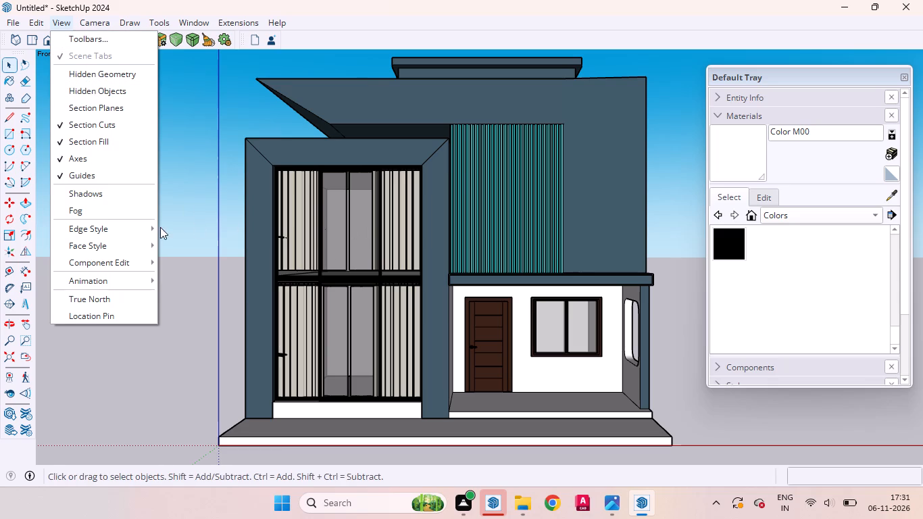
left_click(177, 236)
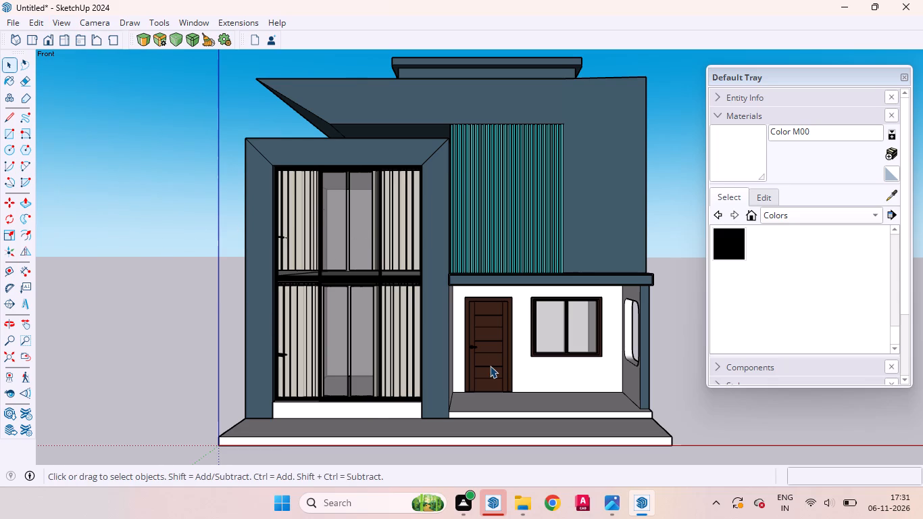
Examine the front elevation from a slightly lower viewpoint, checking the framing of the roof, slat panel and porch.
middle_click_drag(489, 366, 489, 359)
scroll(489, 354, "up", 1)
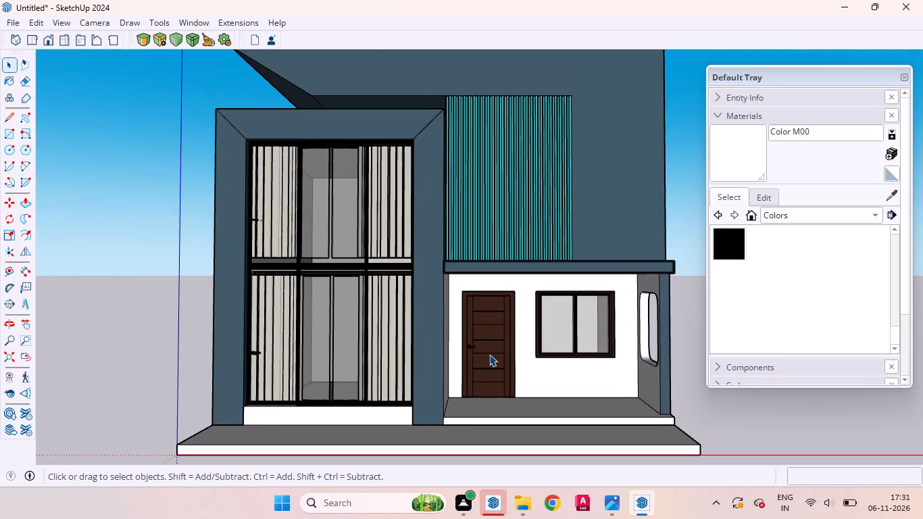
scroll(489, 359, "down", 1)
middle_click(491, 227)
middle_click(493, 224)
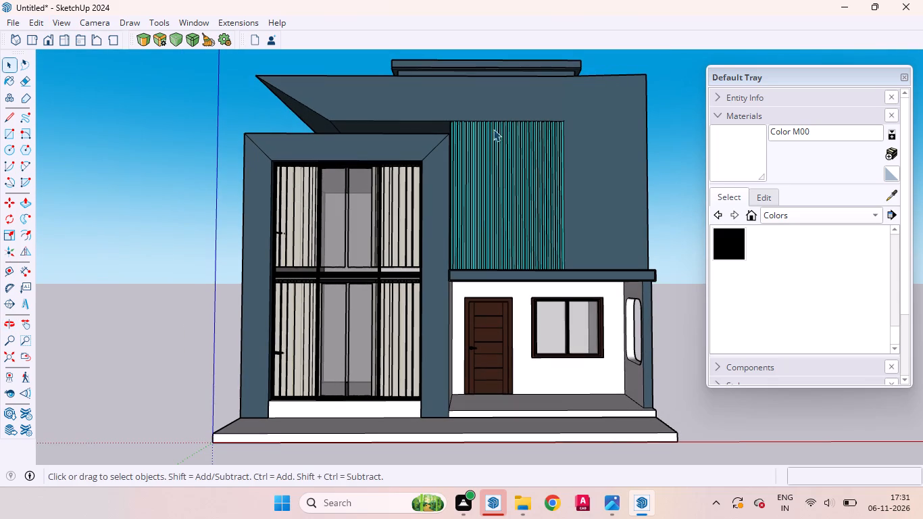
scroll(495, 96, "up", 1)
scroll(495, 96, "down", 1)
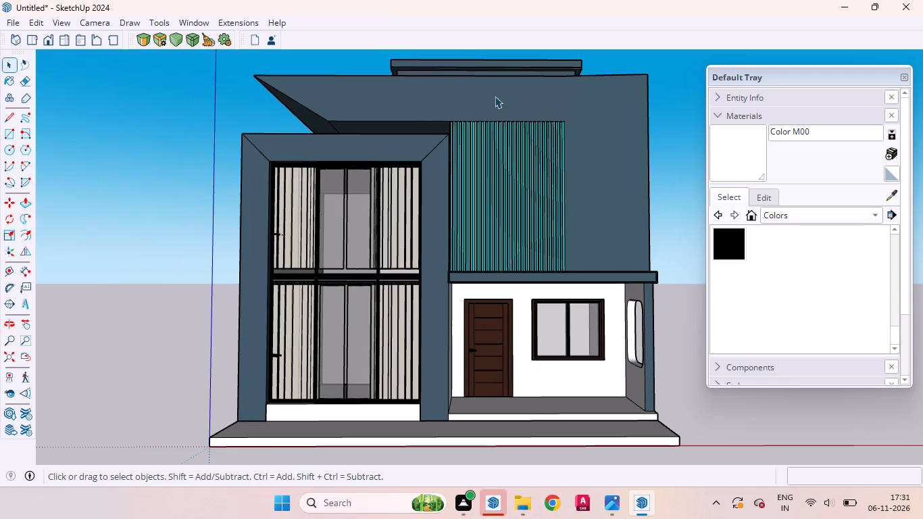
middle_click(495, 96)
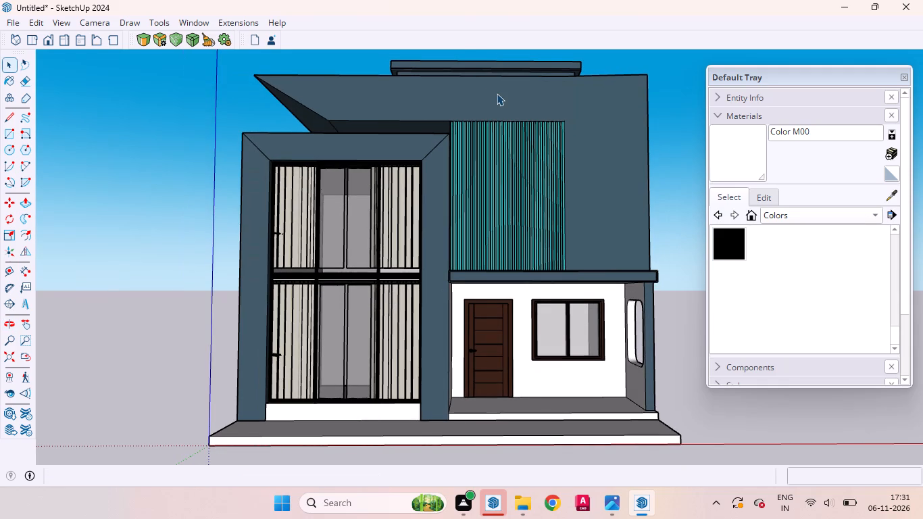
scroll(497, 93, "up", 1)
scroll(497, 93, "down", 1)
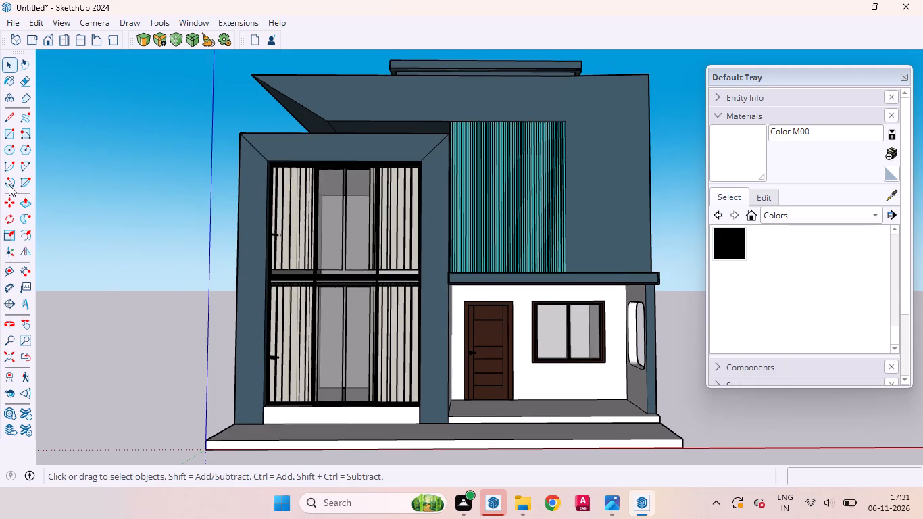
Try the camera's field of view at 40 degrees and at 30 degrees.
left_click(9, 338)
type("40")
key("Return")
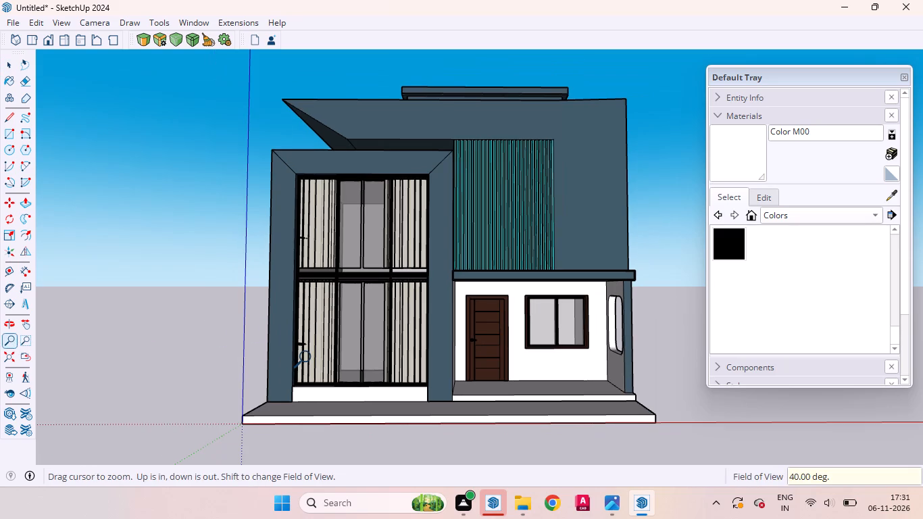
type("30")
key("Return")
Set the camera's field of view to 33 degrees for the front view of the house.
type("33")
key("Return")
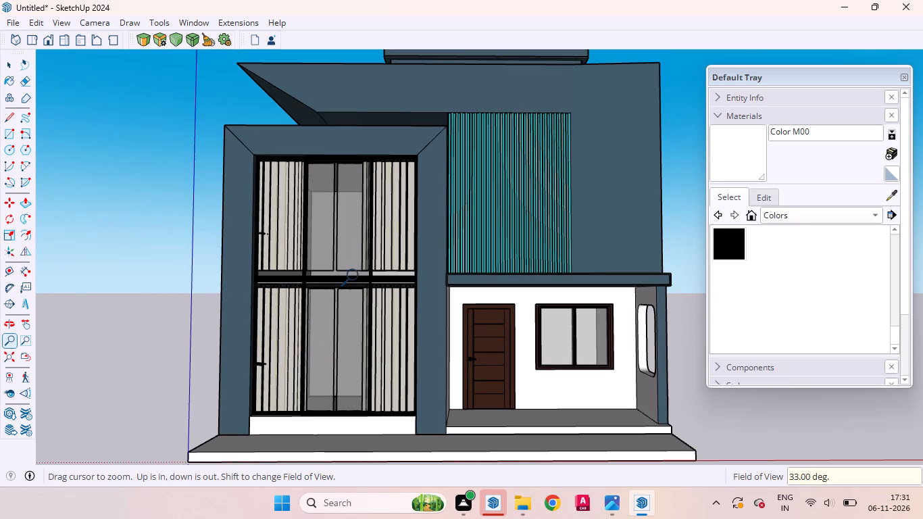
middle_click_drag(356, 275, 359, 262)
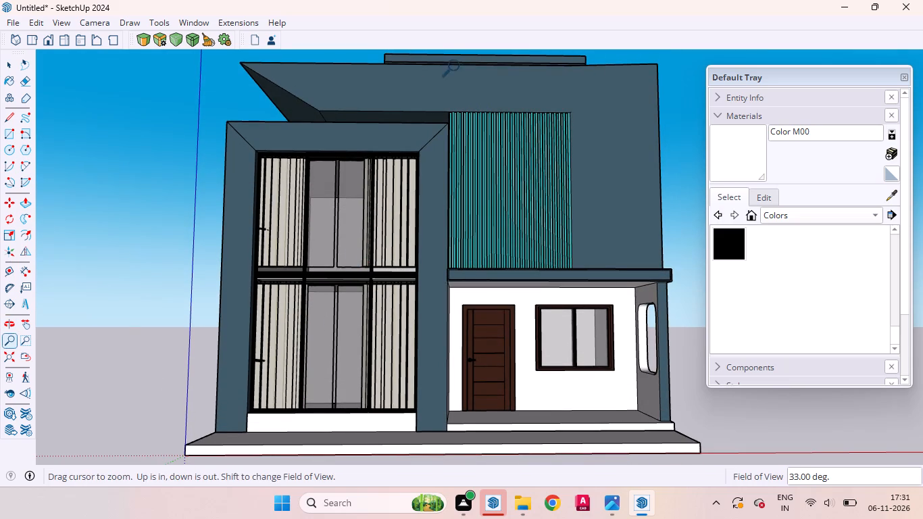
left_click(11, 339)
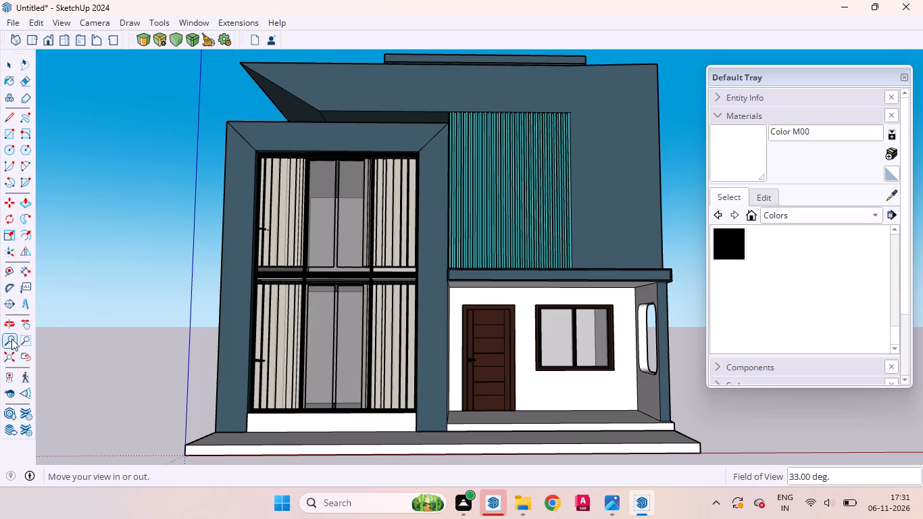
Set the camera's field of view to 35 degrees.
key("3")
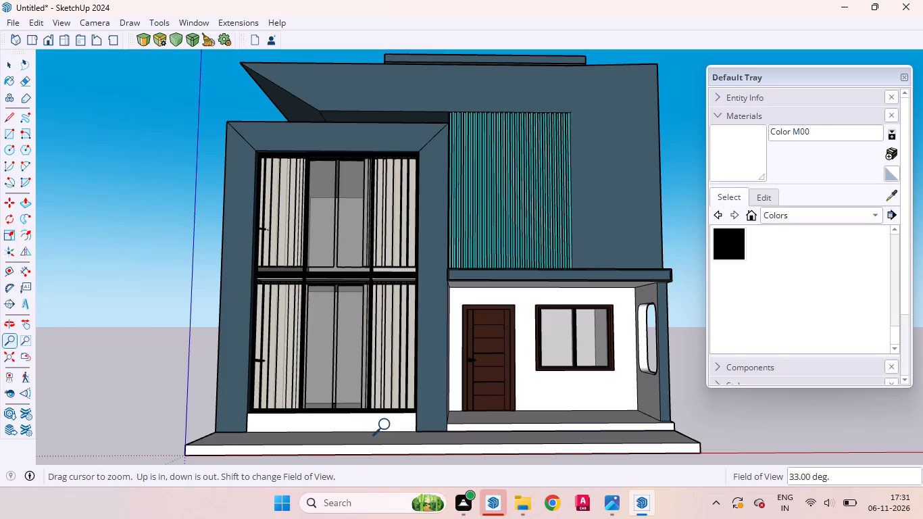
key("5")
key("Return")
Frame the full facade in a near-frontal perspective from plinth to rooftop box and save the view as a new scene.
middle_click_drag(422, 290, 420, 301)
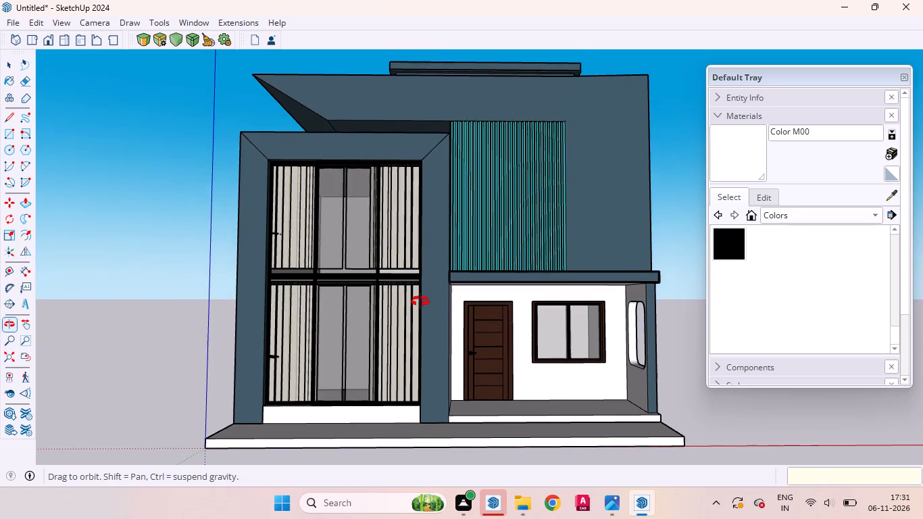
middle_click_drag(420, 301, 418, 312)
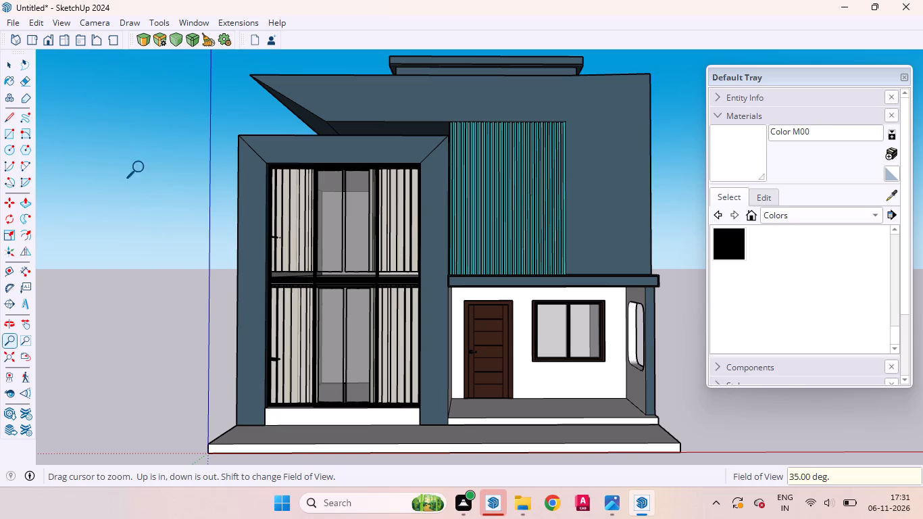
left_click(61, 27)
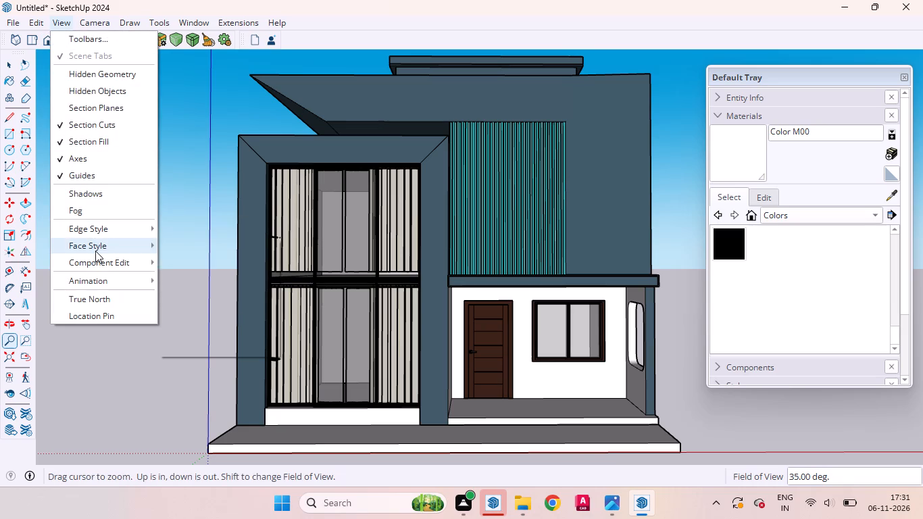
left_click(190, 289)
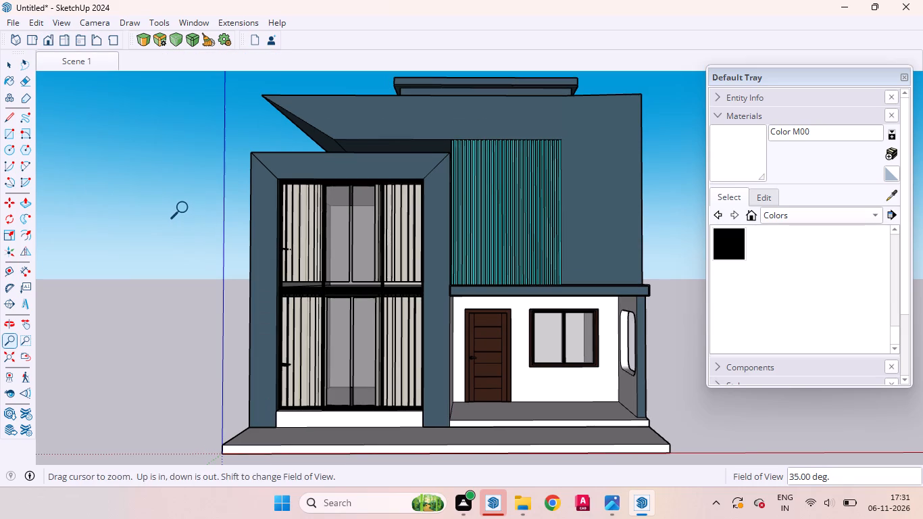
left_click(8, 61)
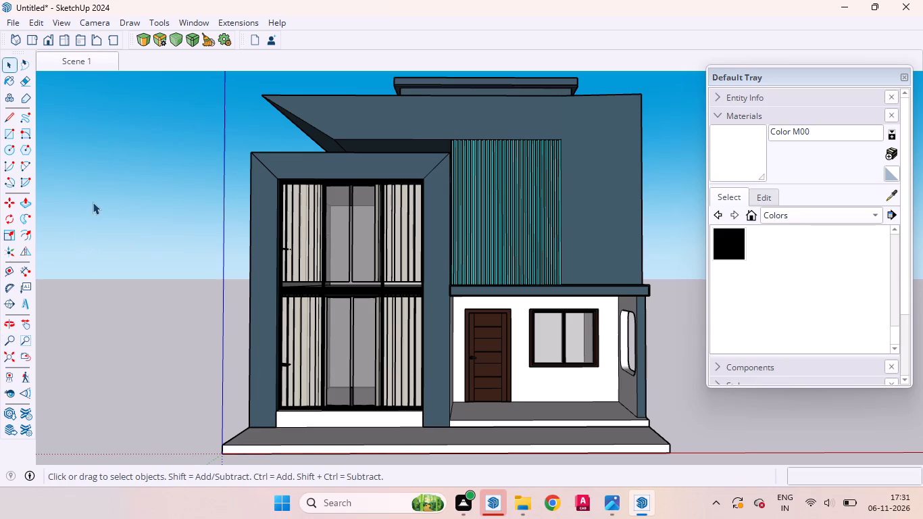
Examine the whole house from raised front-corner angles, checking the overall massing and roof.
scroll(93, 202, "up", 2)
scroll(93, 202, "down", 2)
middle_click_drag(218, 217, 203, 235)
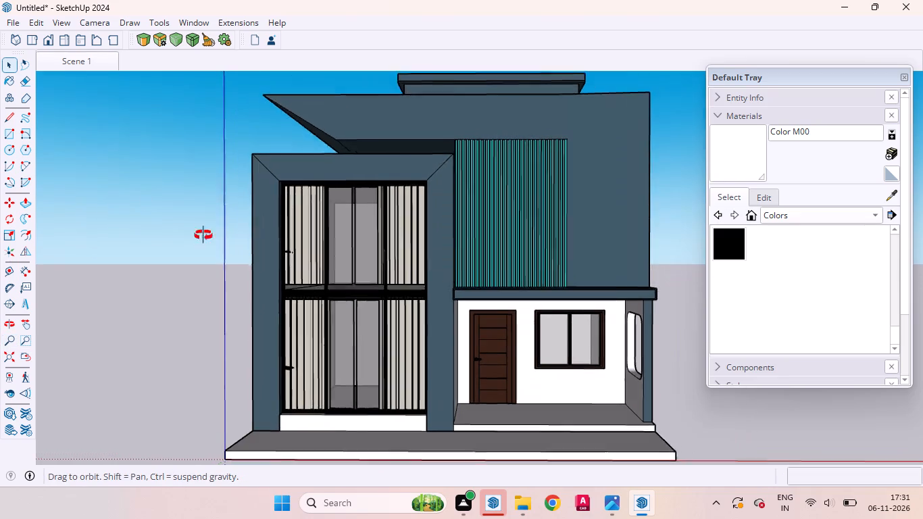
middle_click_drag(203, 235, 149, 295)
scroll(164, 287, "down", 3)
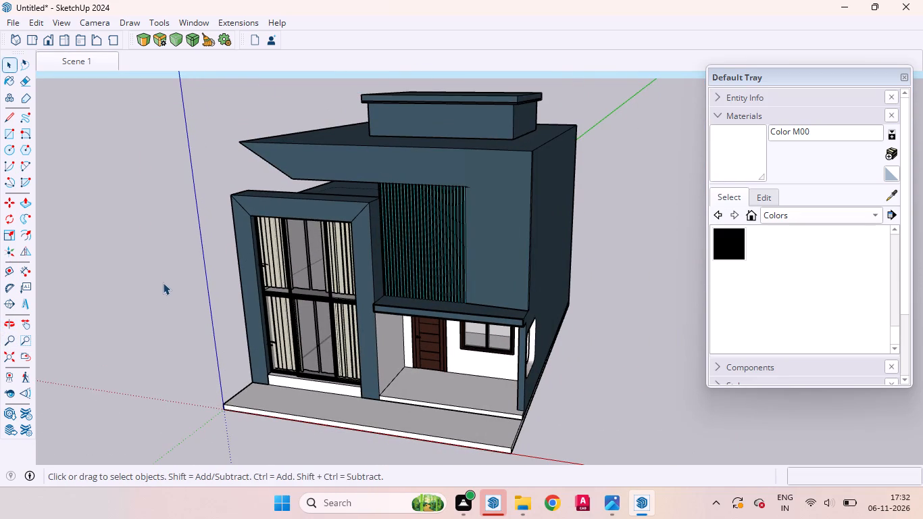
scroll(157, 287, "down", 1)
middle_click_drag(161, 292, 164, 310)
scroll(169, 293, "down", 4)
middle_click_drag(243, 261, 322, 229)
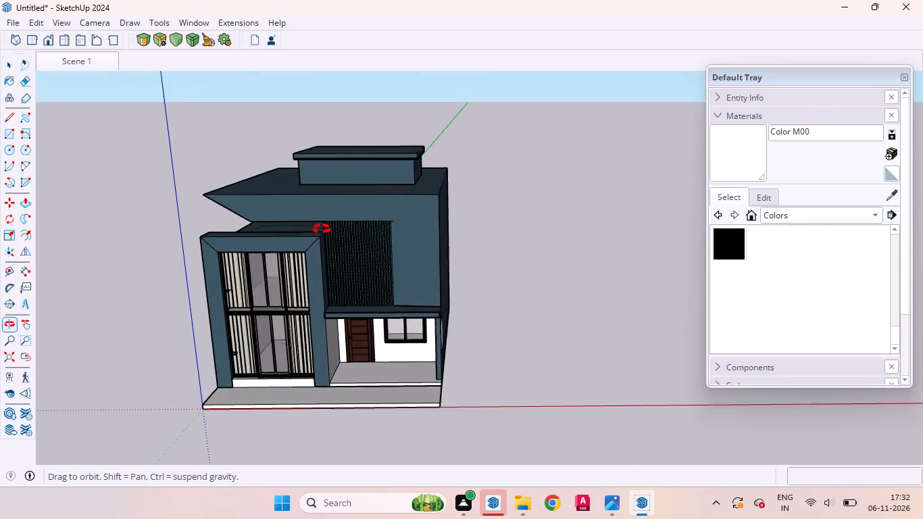
middle_click_drag(322, 229, 326, 226)
Inspect the rooftop box by selecting it inside the house group, viewing it from above, and leave the group.
scroll(346, 198, "up", 1)
scroll(346, 197, "down", 1)
scroll(347, 196, "up", 3)
left_click(354, 154)
double_click(351, 165)
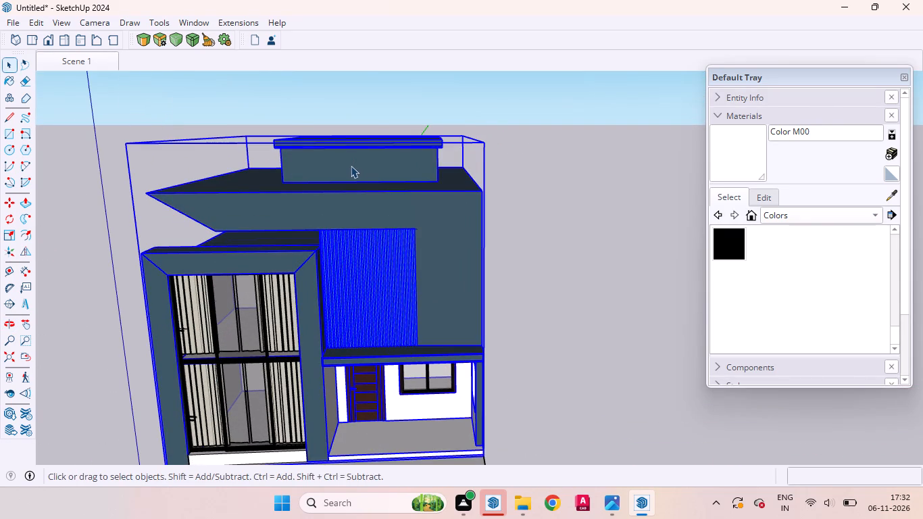
left_click(343, 170)
middle_click_drag(351, 174, 320, 262)
middle_click(320, 262)
scroll(335, 212, "down", 5)
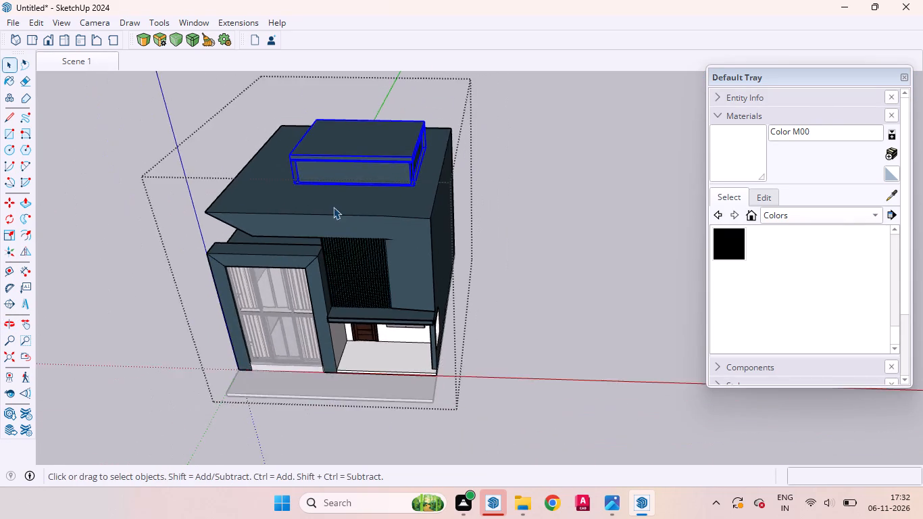
scroll(333, 207, "down", 2)
middle_click_drag(372, 209, 459, 146)
left_click(482, 237)
Inspect the facade's vertical slat panel by selecting a single slat inside the house group, and leave the group.
middle_click_drag(396, 259, 430, 165)
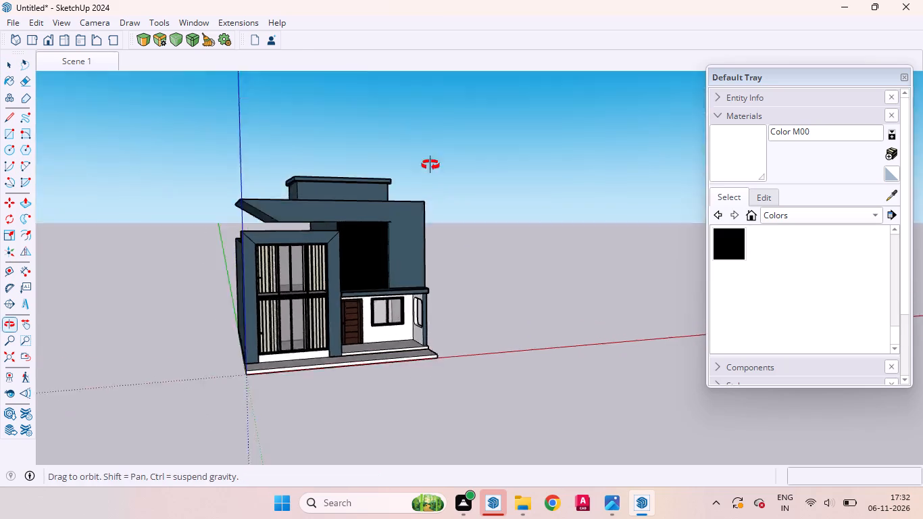
middle_click_drag(430, 165, 432, 157)
left_click(490, 297)
middle_click_drag(443, 255, 359, 293)
scroll(366, 251, "up", 12)
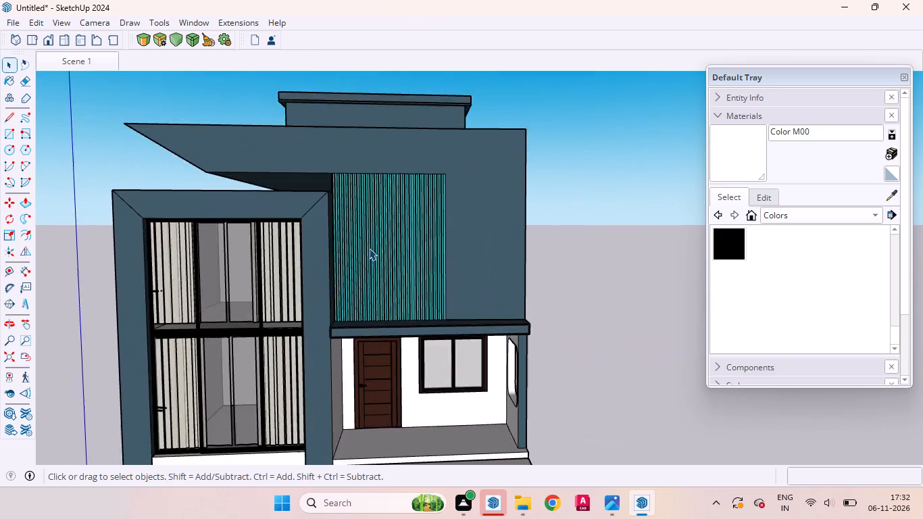
scroll(369, 248, "up", 9)
left_click(370, 248)
scroll(336, 270, "down", 5)
triple_click(359, 239)
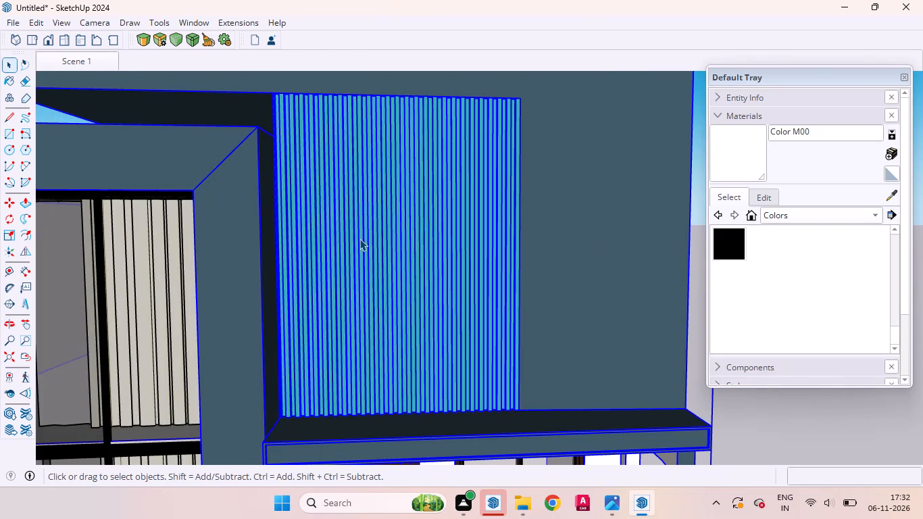
triple_click(353, 239)
left_click(351, 237)
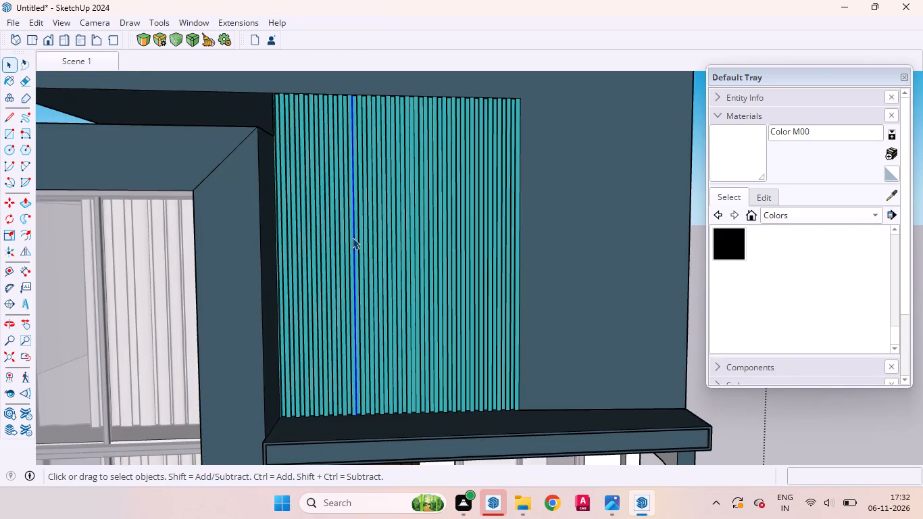
scroll(352, 237, "down", 8)
middle_click_drag(345, 266, 312, 349)
scroll(321, 317, "down", 9)
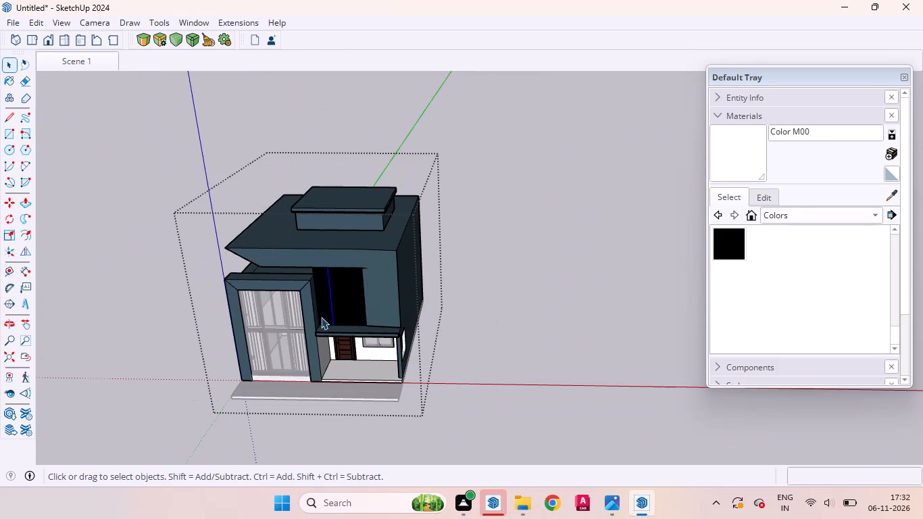
left_click(455, 332)
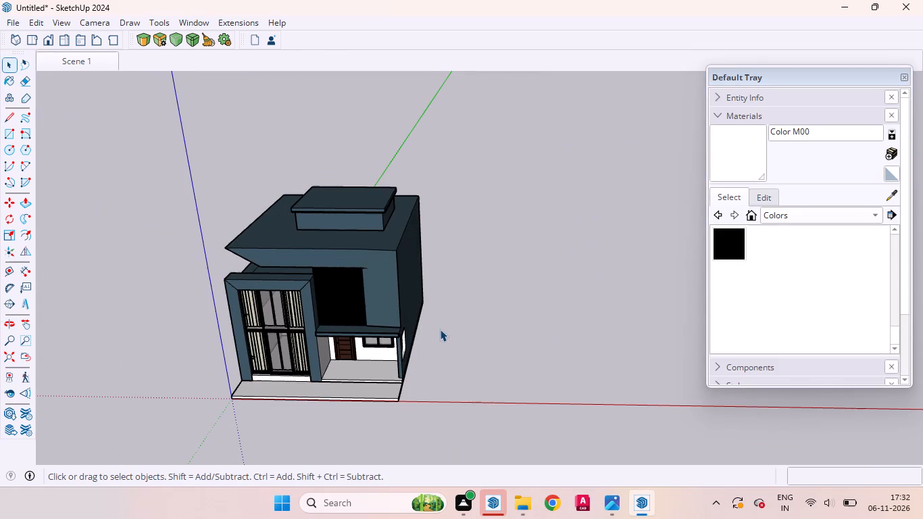
Examine the side wall with its rounded opening, the porch and the roof overhang from several high and low corner angles.
middle_click_drag(418, 322, 413, 270)
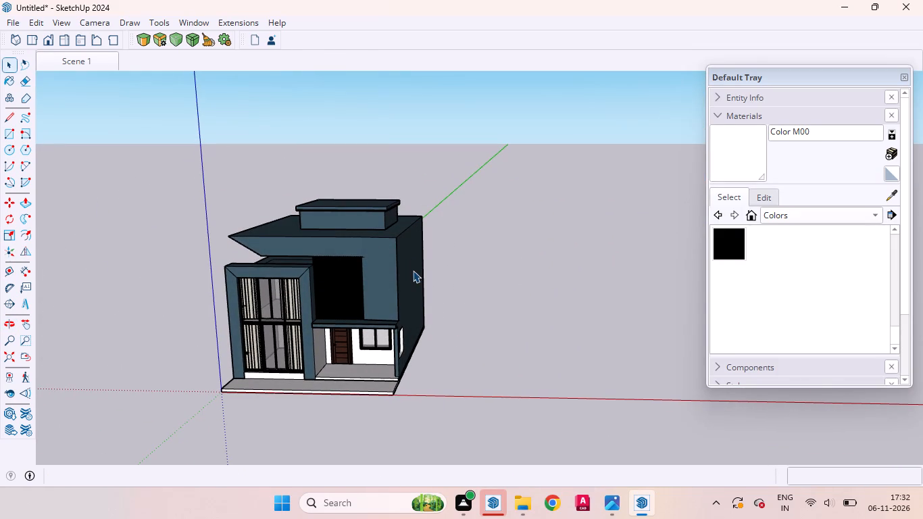
scroll(413, 270, "up", 3)
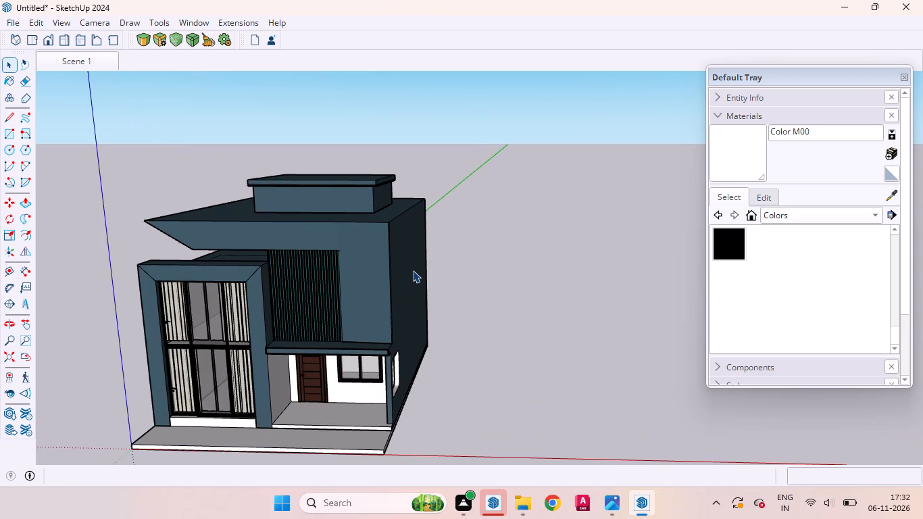
left_click(465, 303)
middle_click_drag(397, 299, 385, 285)
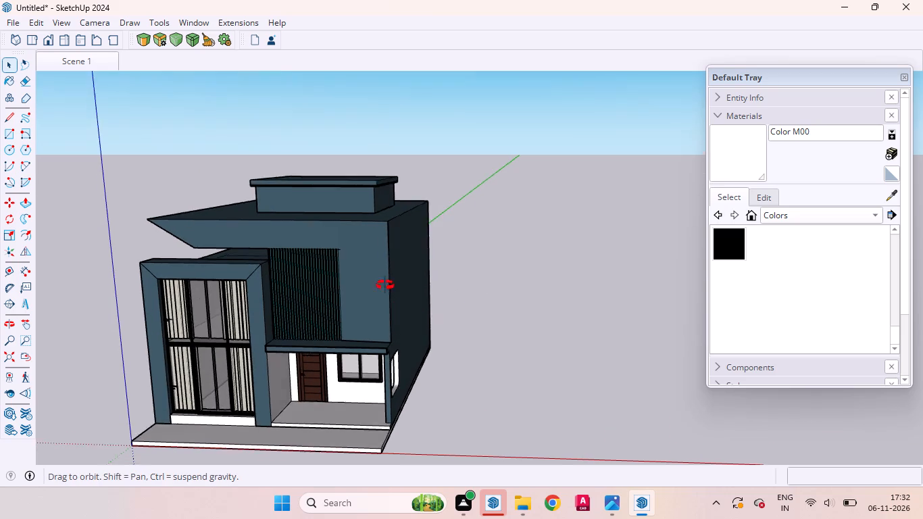
middle_click_drag(385, 285, 231, 291)
scroll(320, 309, "up", 5)
middle_click_drag(462, 447, 444, 430)
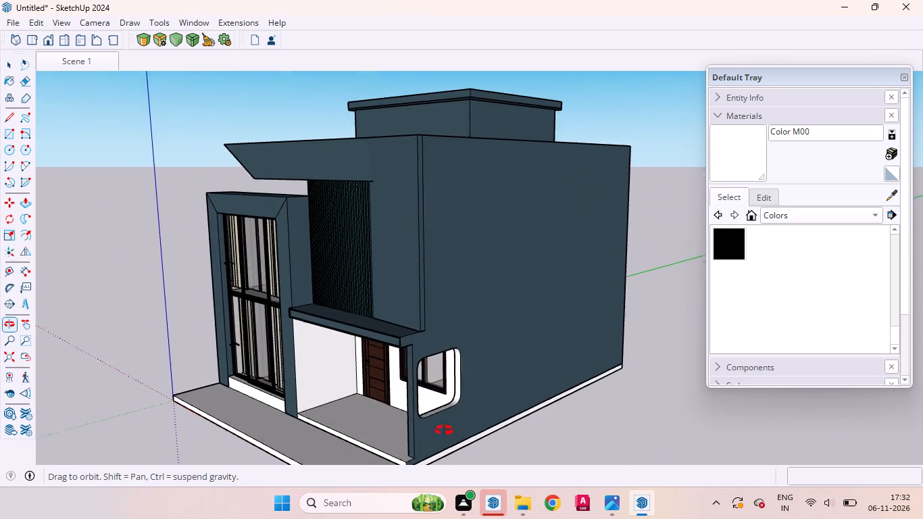
middle_click_drag(444, 430, 267, 313)
scroll(326, 249, "up", 12)
middle_click_drag(268, 326, 398, 357)
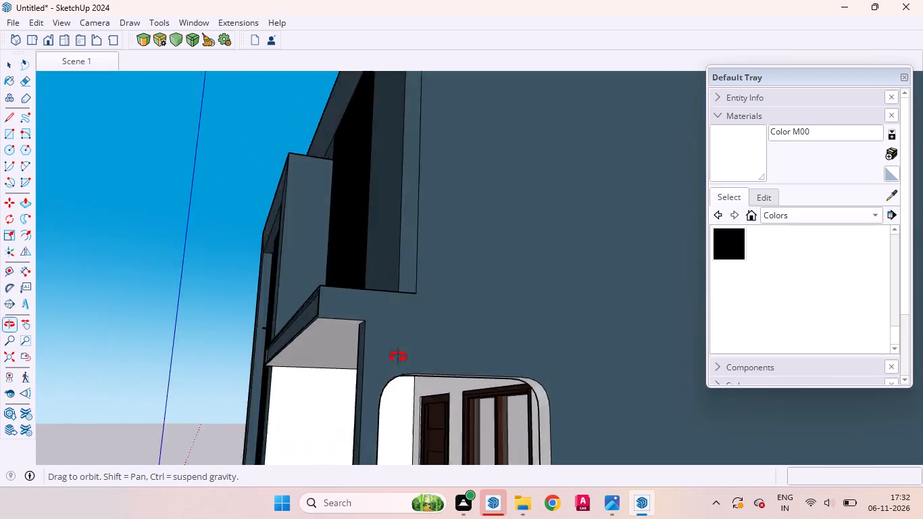
middle_click_drag(398, 357, 400, 357)
scroll(394, 316, "down", 8)
scroll(372, 266, "down", 6)
middle_click_drag(328, 291, 334, 301)
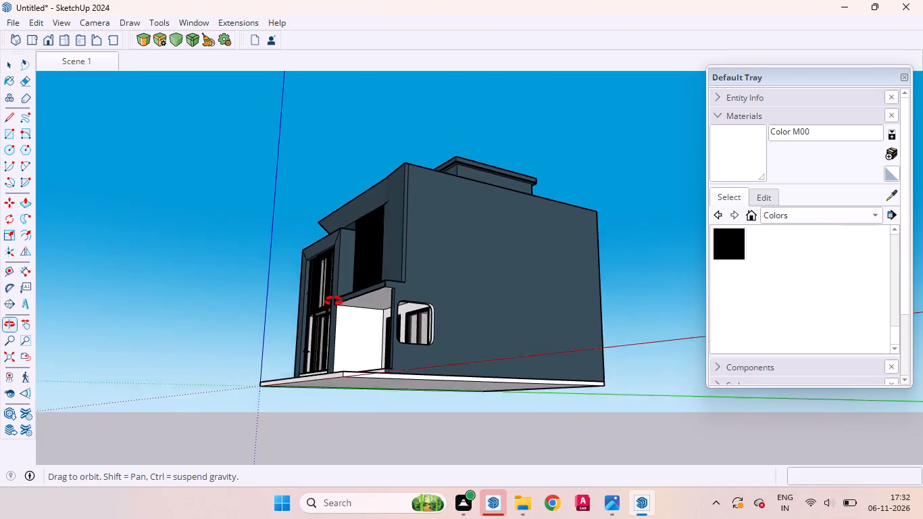
middle_click_drag(334, 301, 472, 341)
scroll(472, 341, "up", 1)
scroll(418, 344, "down", 4)
scroll(381, 251, "up", 4)
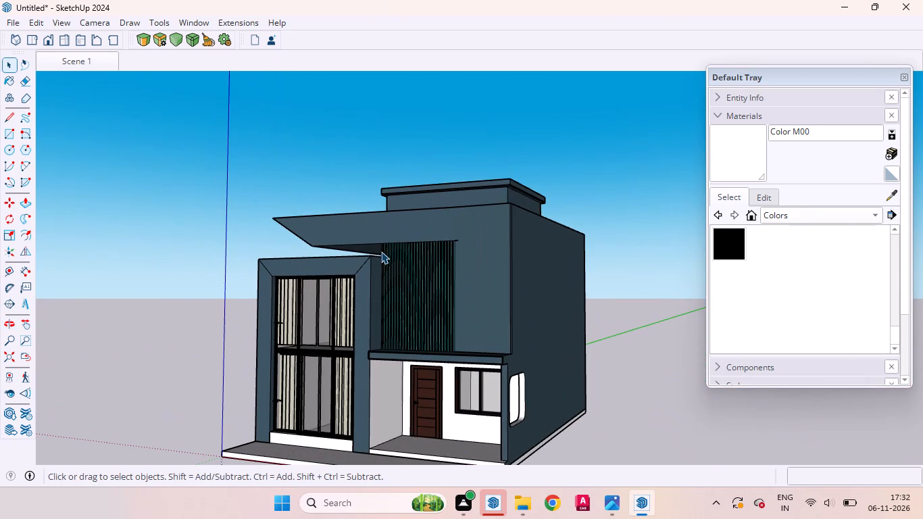
Return to the saved Scene 1 view.
left_click(107, 55)
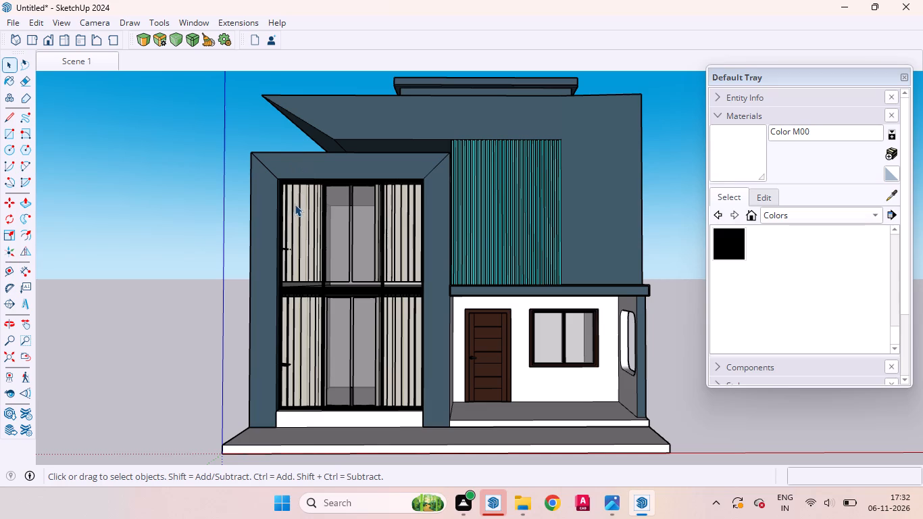
Inspect the top corner of the tall glazing close up, selecting the upper window frame to check it against the surround and curtains.
middle_click_drag(290, 207, 265, 241)
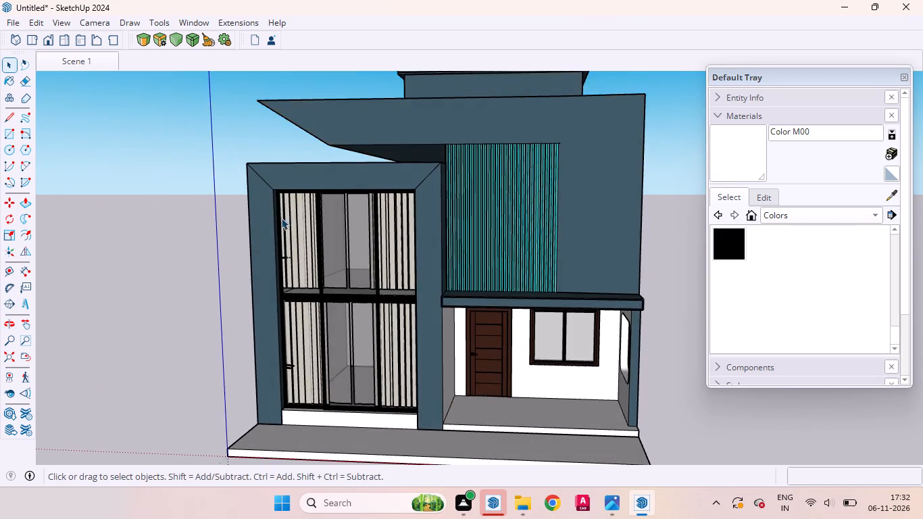
scroll(294, 206, "up", 1)
scroll(294, 206, "down", 1)
scroll(294, 206, "up", 15)
scroll(276, 172, "up", 8)
scroll(239, 241, "down", 5)
middle_click_drag(278, 257, 240, 137)
scroll(232, 160, "up", 14)
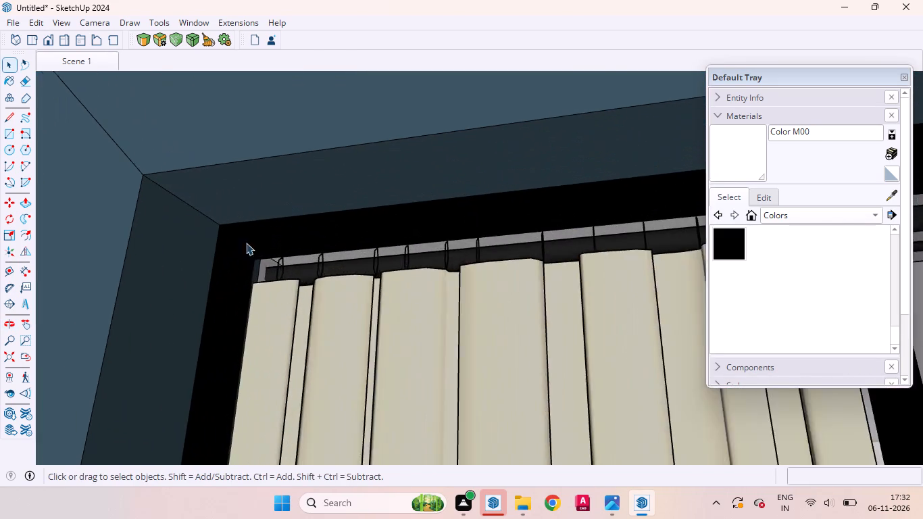
scroll(246, 243, "up", 3)
left_click(230, 265)
left_click(230, 263)
scroll(221, 260, "up", 1)
scroll(221, 262, "down", 8)
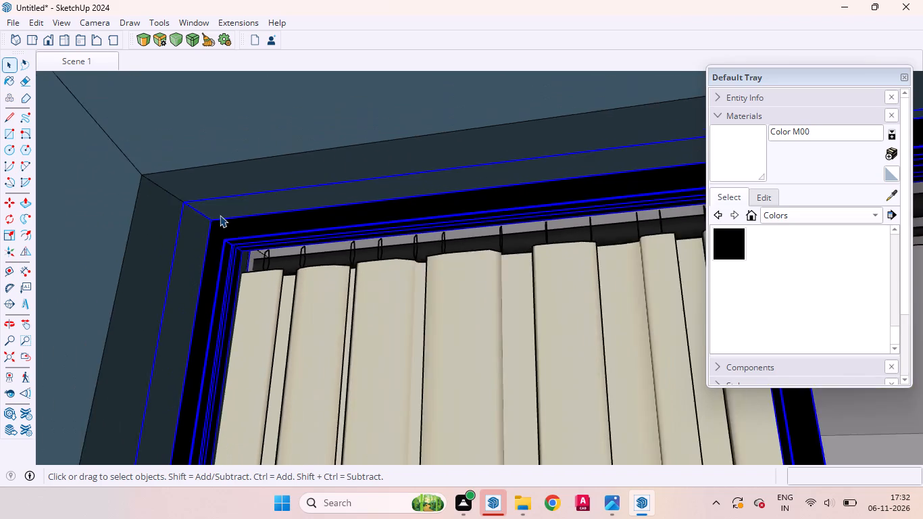
scroll(220, 215, "down", 20)
scroll(220, 215, "down", 7)
middle_click_drag(256, 266, 313, 323)
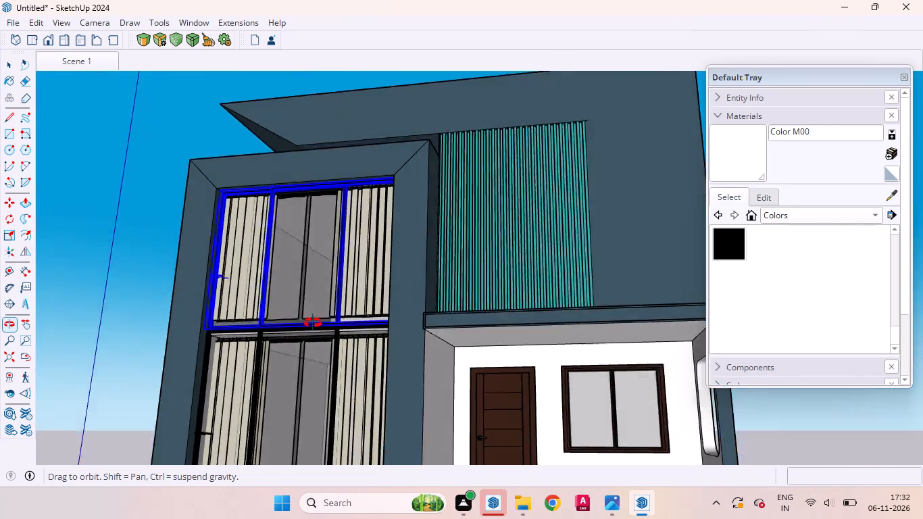
middle_click_drag(313, 323, 286, 302)
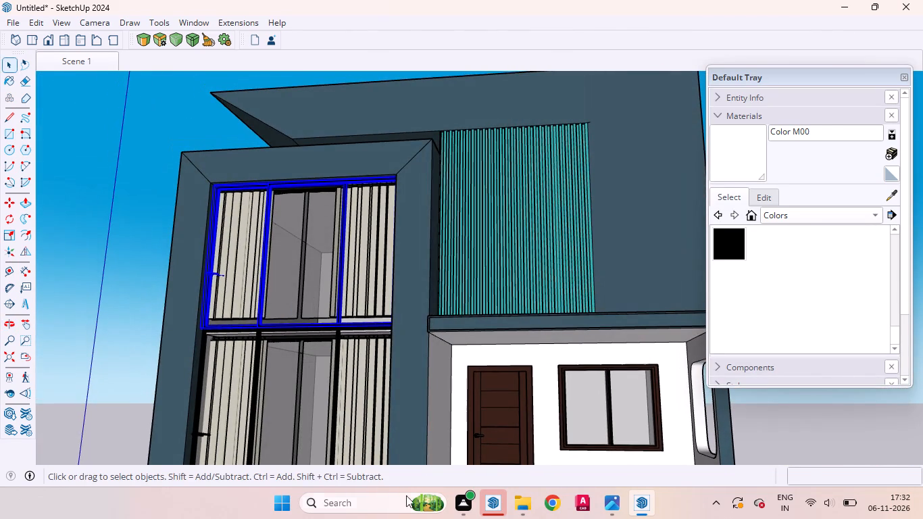
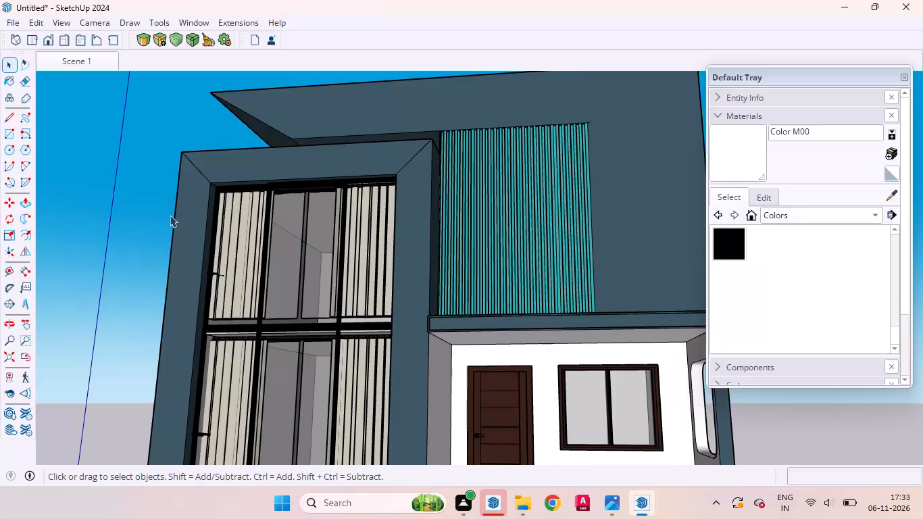
Examine the tall glazing, roof overhang and porch of the facade from several high and low front angles.
scroll(172, 227, "down", 2)
scroll(174, 237, "up", 2)
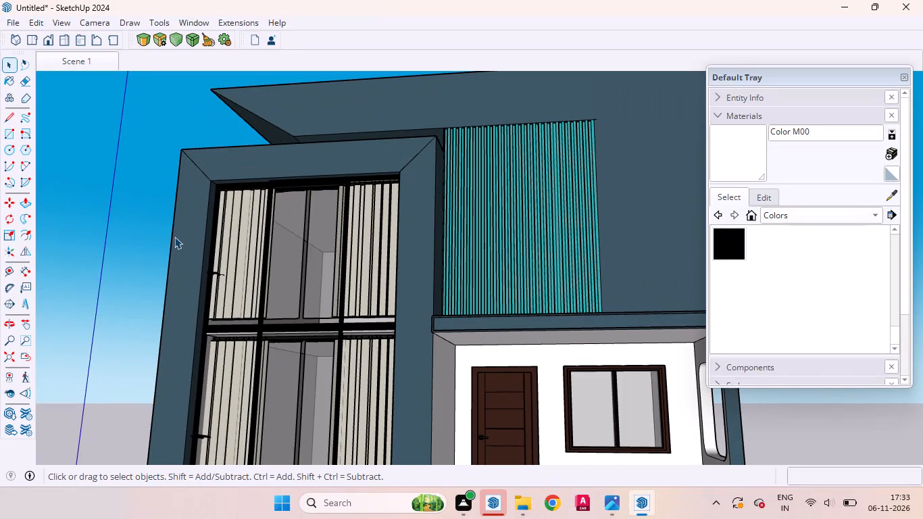
middle_click_drag(175, 243, 177, 290)
scroll(177, 282, "up", 1)
scroll(177, 282, "down", 6)
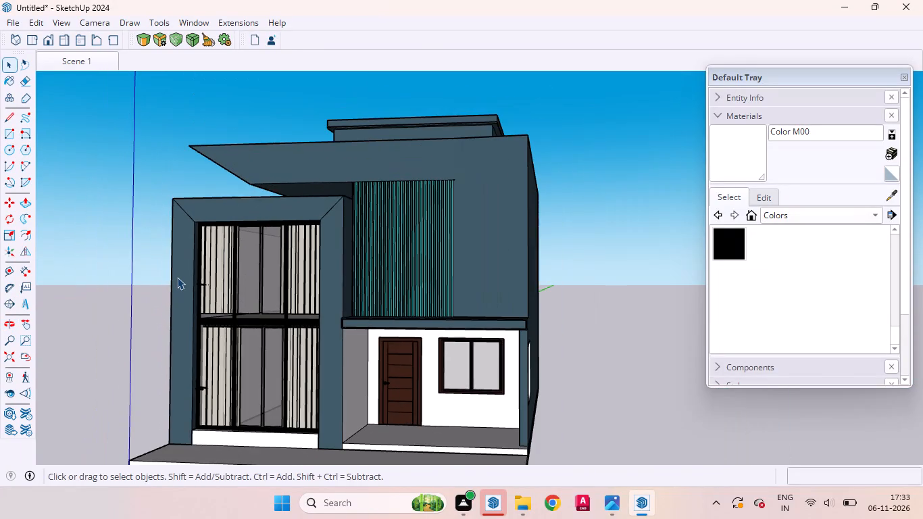
middle_click_drag(211, 299, 268, 319)
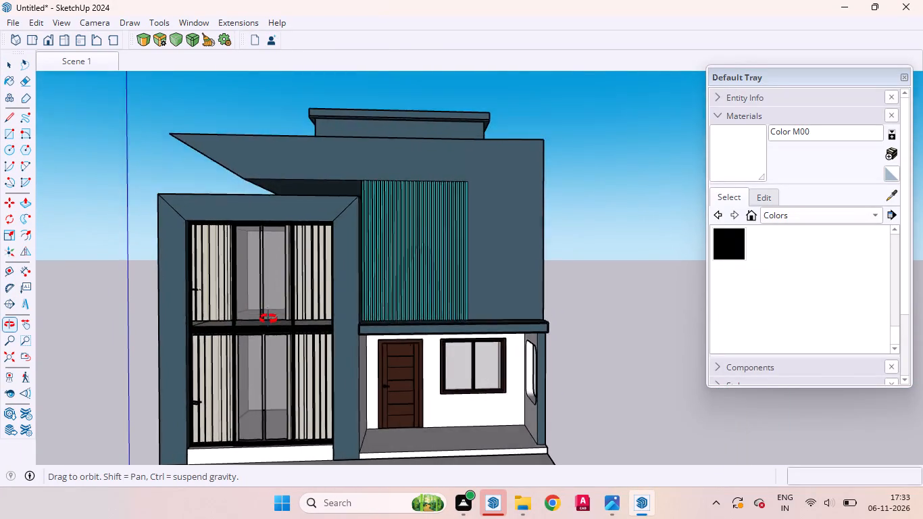
middle_click_drag(268, 319, 326, 336)
scroll(333, 329, "up", 1)
scroll(261, 334, "down", 12)
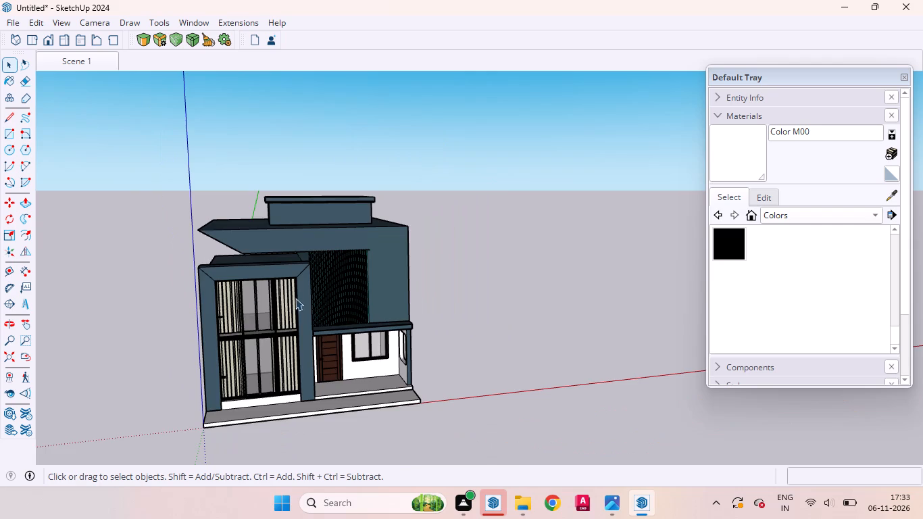
scroll(296, 296, "up", 6)
scroll(296, 296, "down", 1)
scroll(286, 301, "up", 4)
middle_click_drag(268, 322, 268, 298)
middle_click(268, 298)
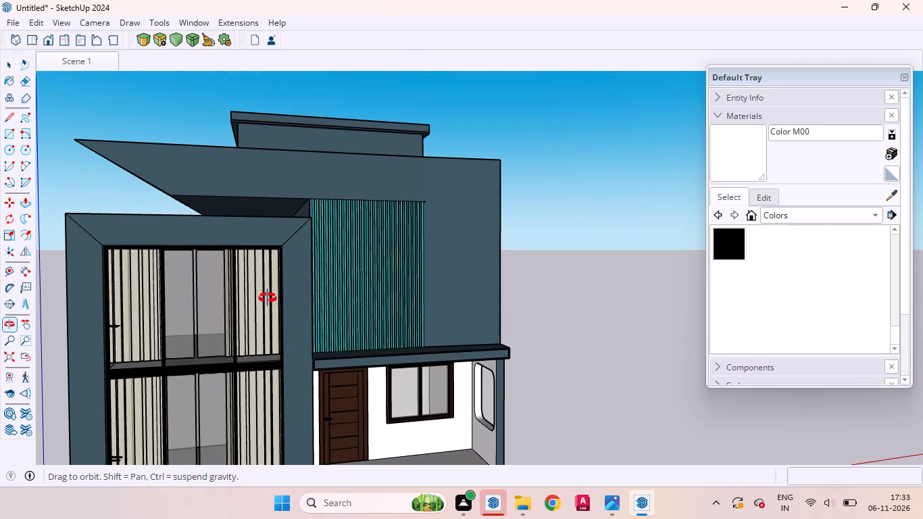
scroll(268, 298, "down", 3)
middle_click_drag(266, 313, 299, 299)
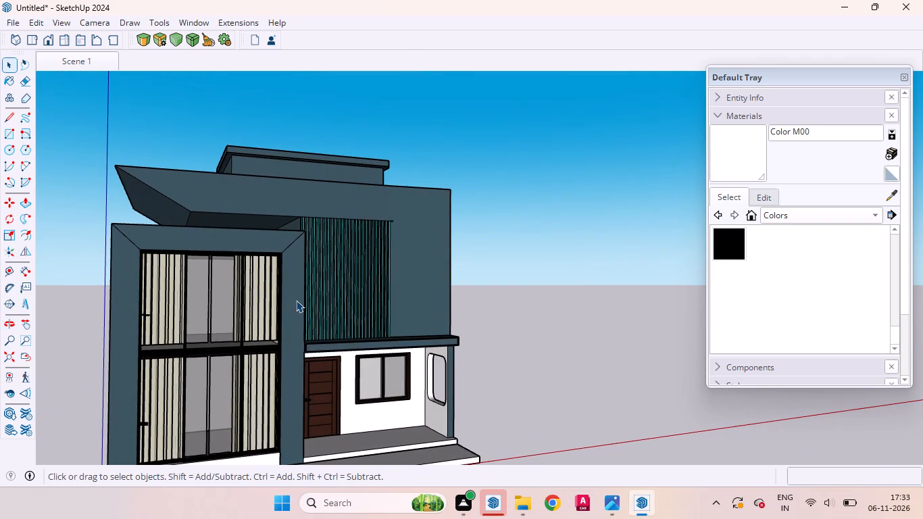
Compare the front facade close up and from farther away, including the slat panel and the whole house on its base.
scroll(296, 300, "up", 1)
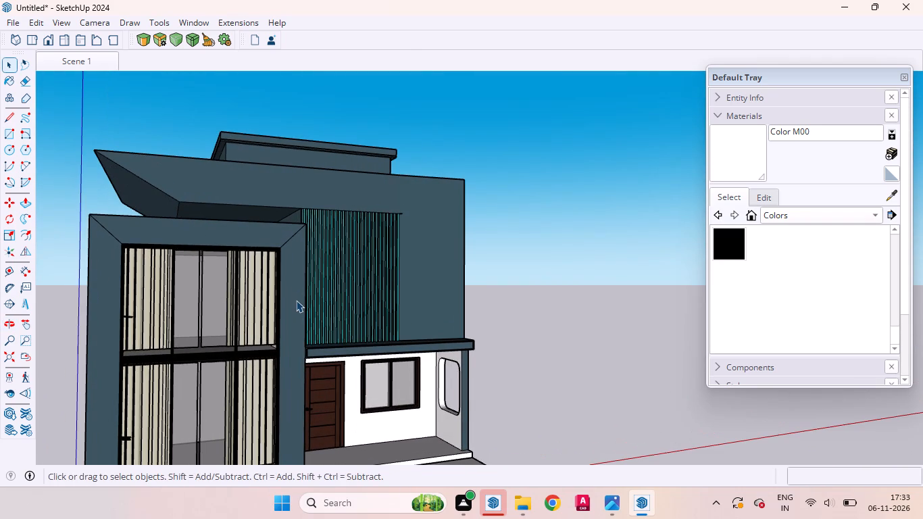
scroll(296, 300, "down", 1)
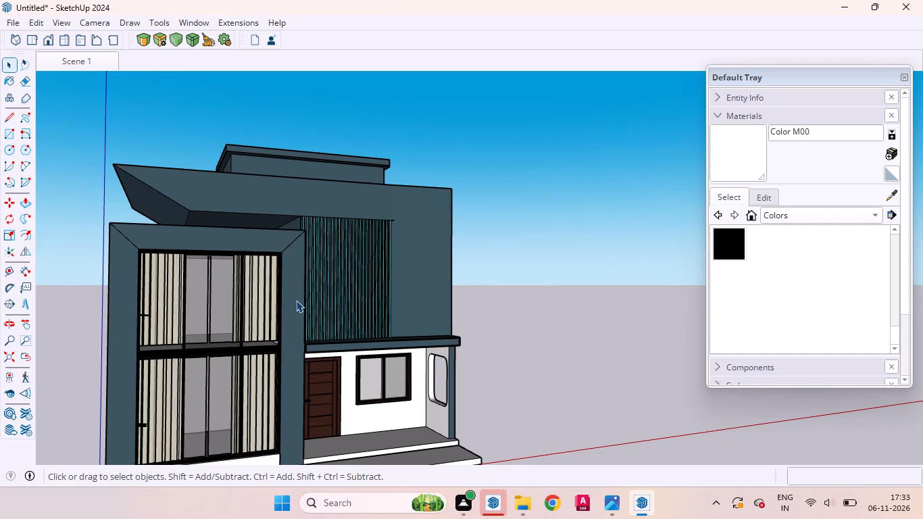
scroll(296, 300, "up", 2)
scroll(296, 300, "down", 1)
scroll(275, 291, "up", 1)
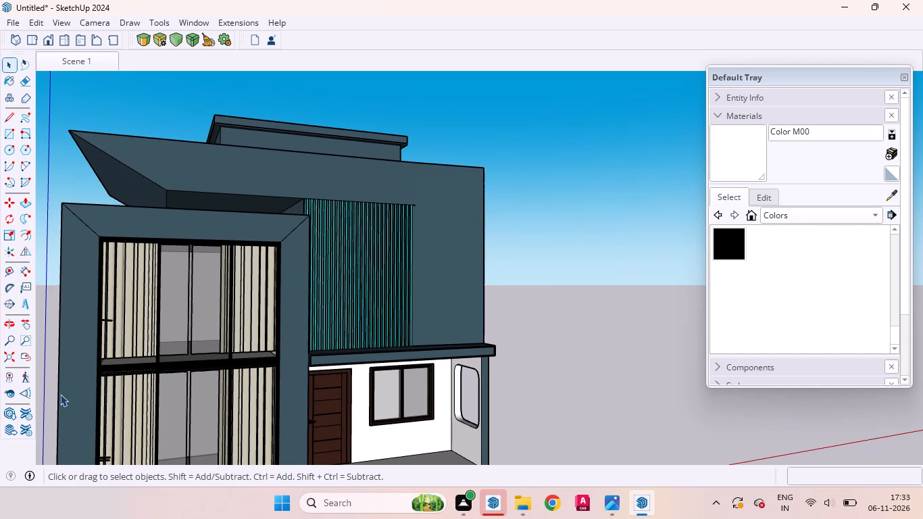
scroll(60, 394, "up", 1)
middle_click_drag(61, 394, 48, 400)
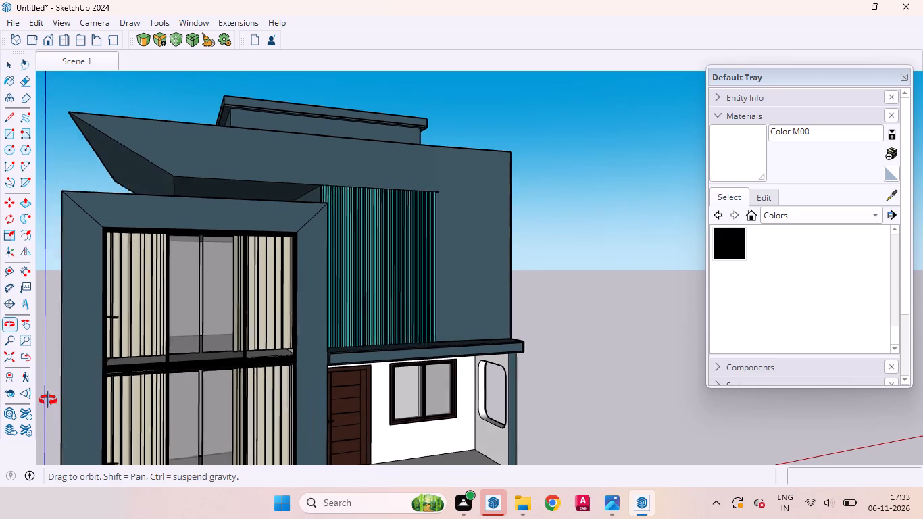
middle_click_drag(48, 400, 41, 400)
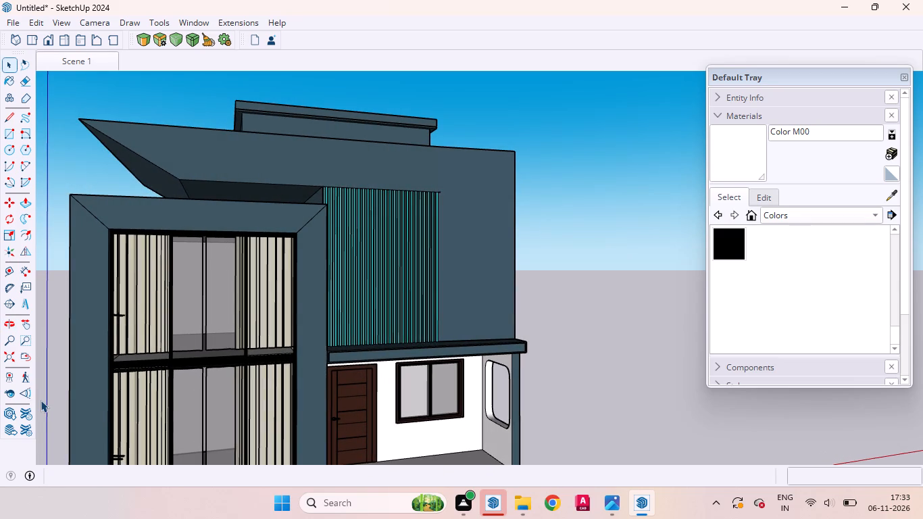
scroll(43, 400, "down", 1)
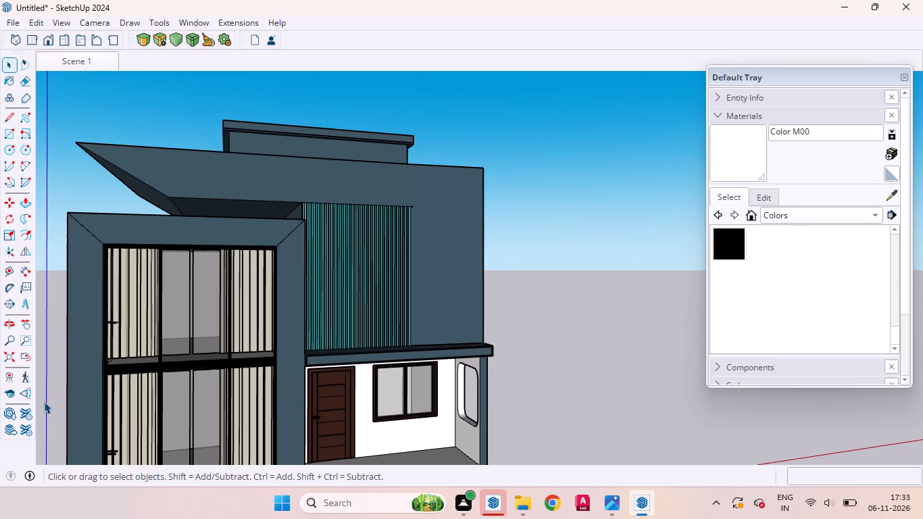
scroll(44, 402, "down", 3)
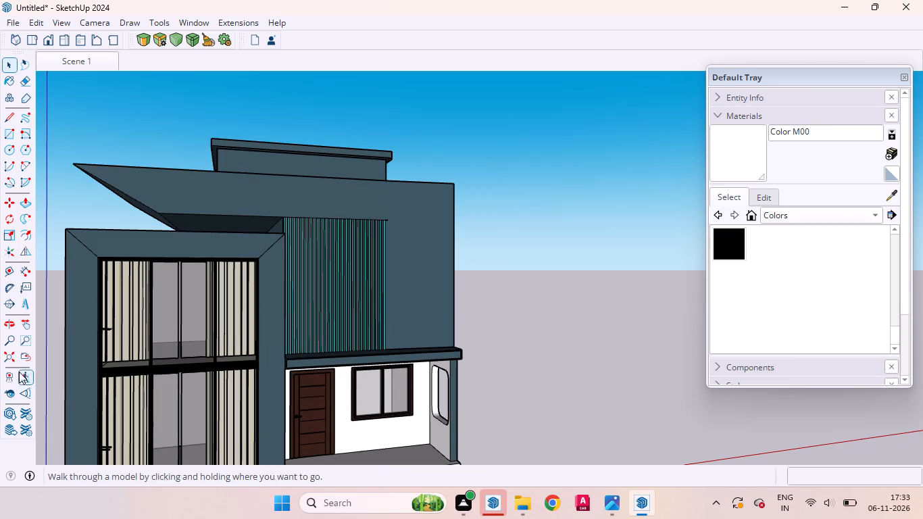
middle_click(0, 345)
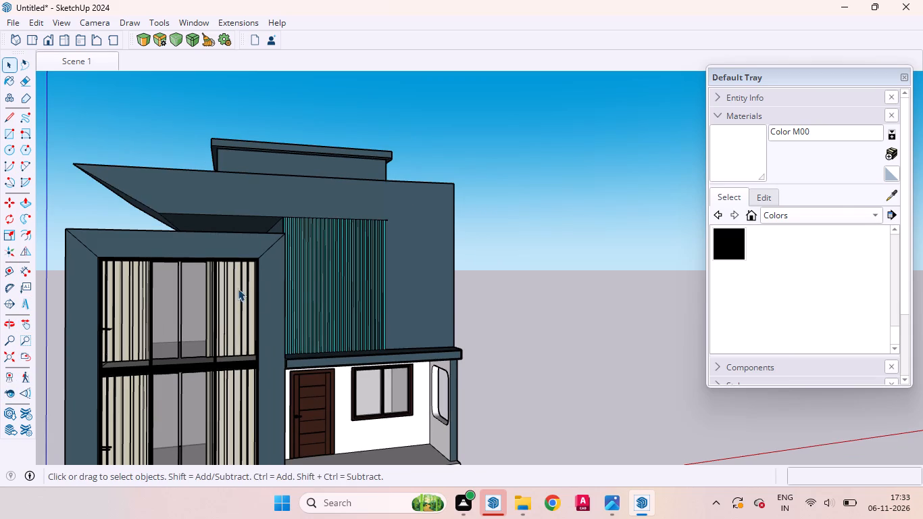
scroll(238, 285, "down", 4)
middle_click_drag(257, 259, 215, 243)
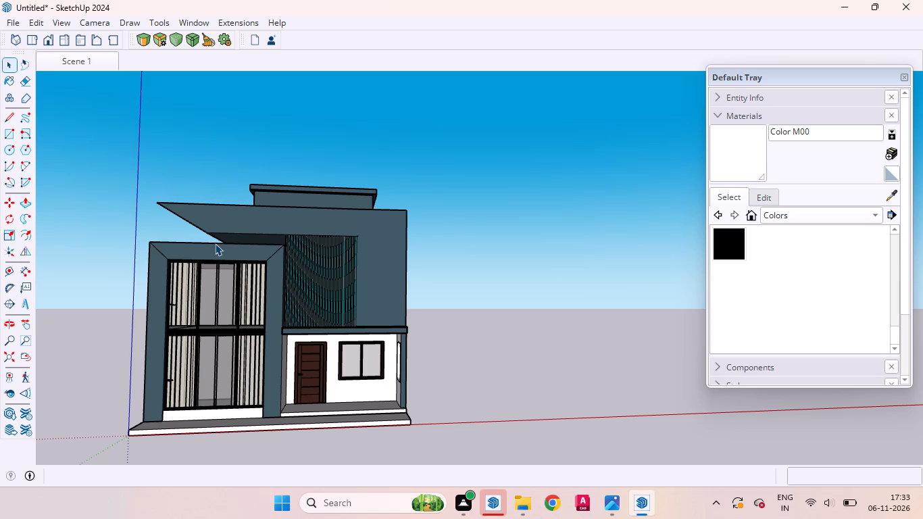
scroll(228, 251, "down", 1)
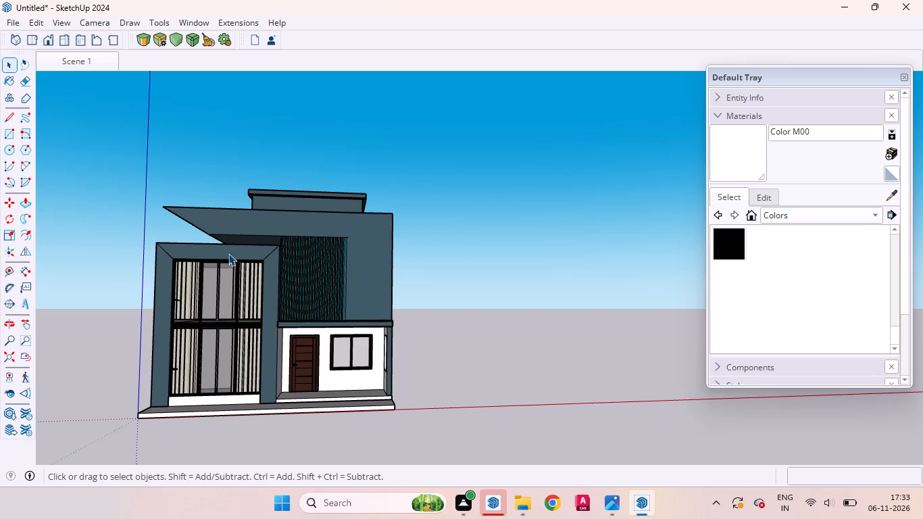
middle_click(226, 259)
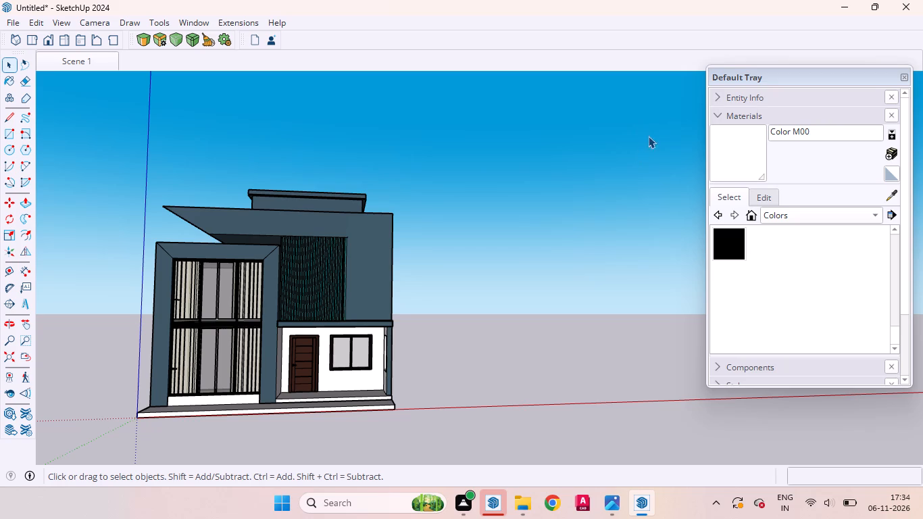
Return to the saved Scene 1 view and check the whole front facade.
left_click(82, 66)
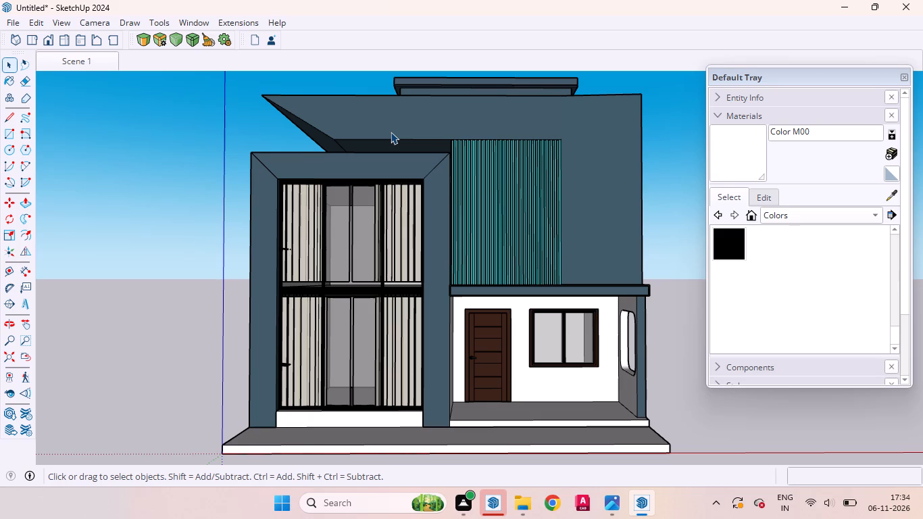
scroll(376, 187, "down", 1)
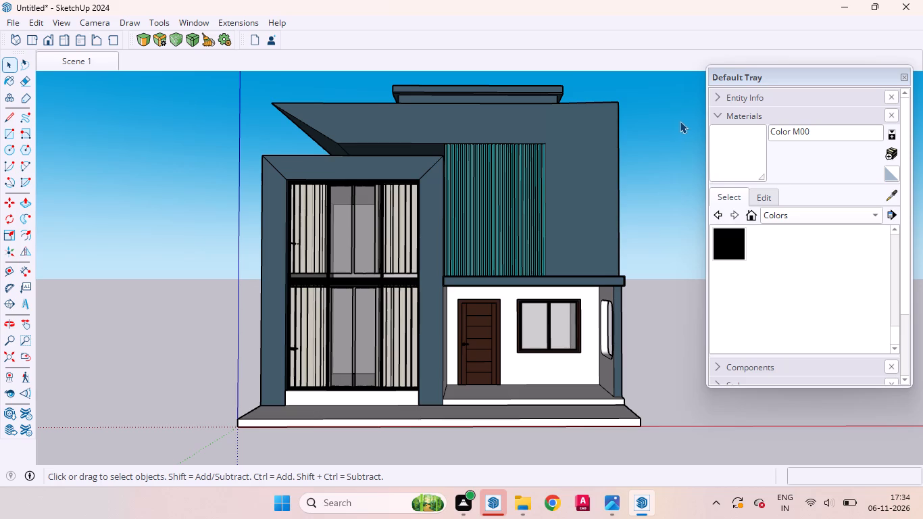
Hide the upper-floor window component with its black frame inside the tall glazing surround.
scroll(305, 225, "up", 4)
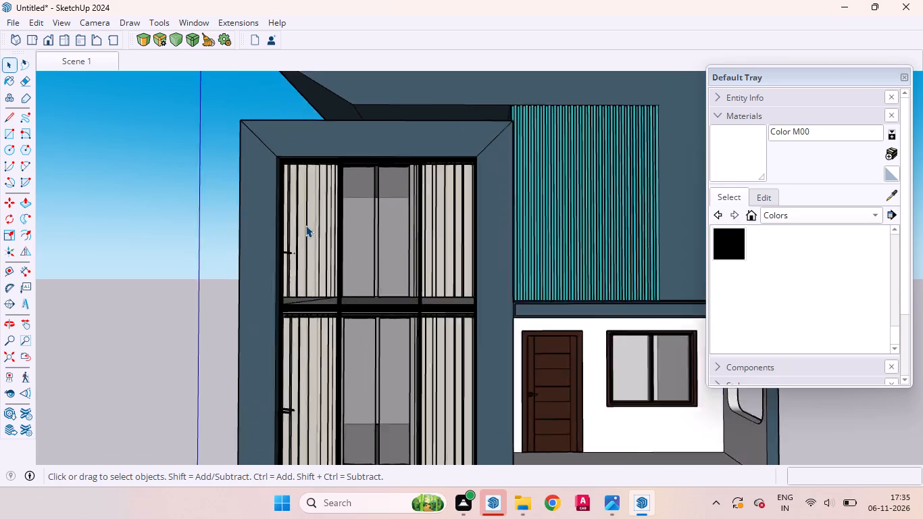
scroll(305, 225, "up", 1)
middle_click_drag(330, 222, 280, 226)
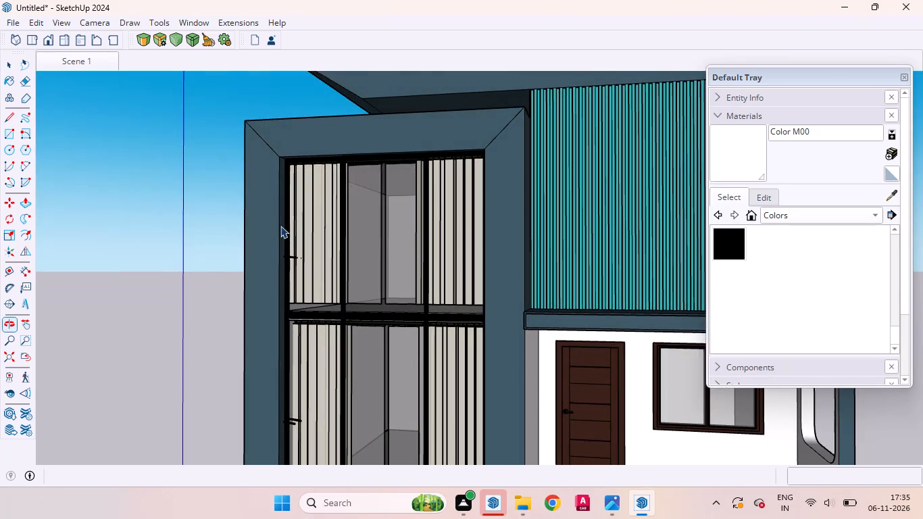
scroll(278, 250, "down", 3)
scroll(309, 245, "up", 5)
middle_click_drag(325, 244, 304, 283)
scroll(316, 269, "down", 3)
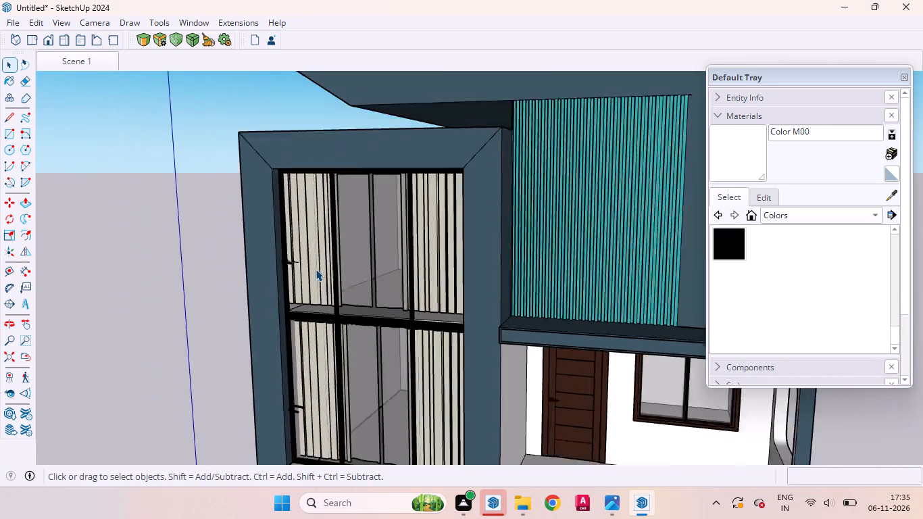
scroll(316, 269, "down", 2)
scroll(322, 262, "up", 9)
middle_click_drag(318, 266, 324, 275)
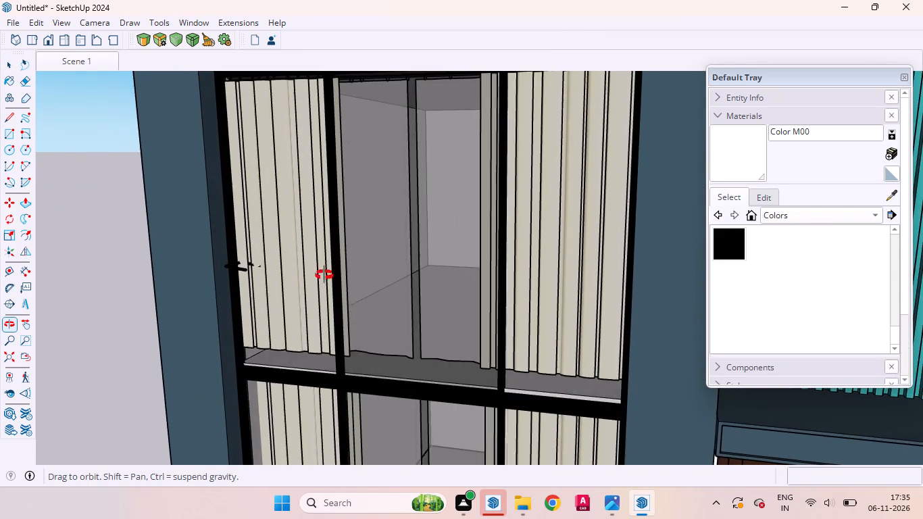
middle_click_drag(324, 275, 362, 265)
left_click(351, 229)
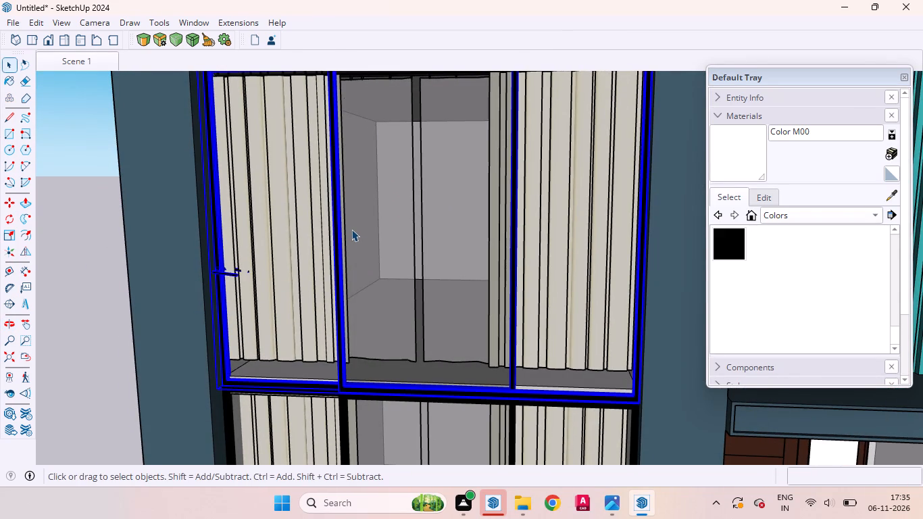
scroll(470, 185, "up", 1)
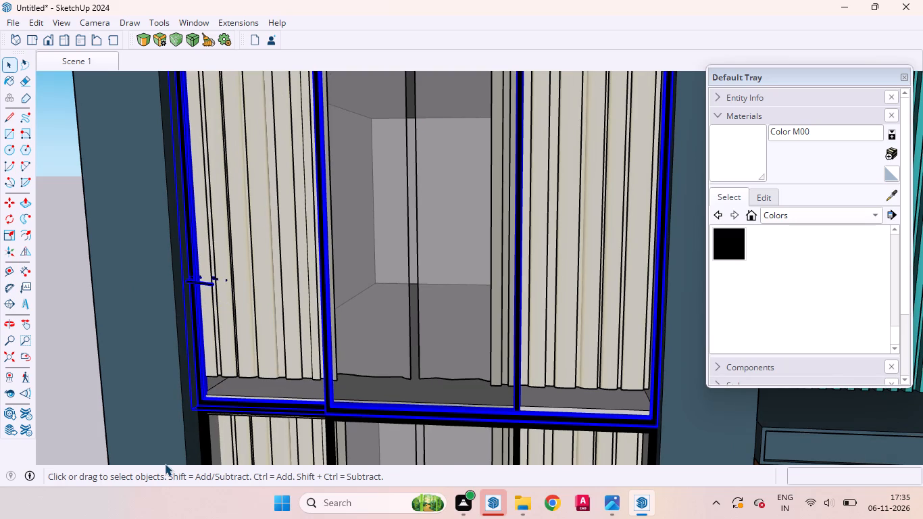
scroll(441, 314, "down", 12)
scroll(368, 305, "up", 7)
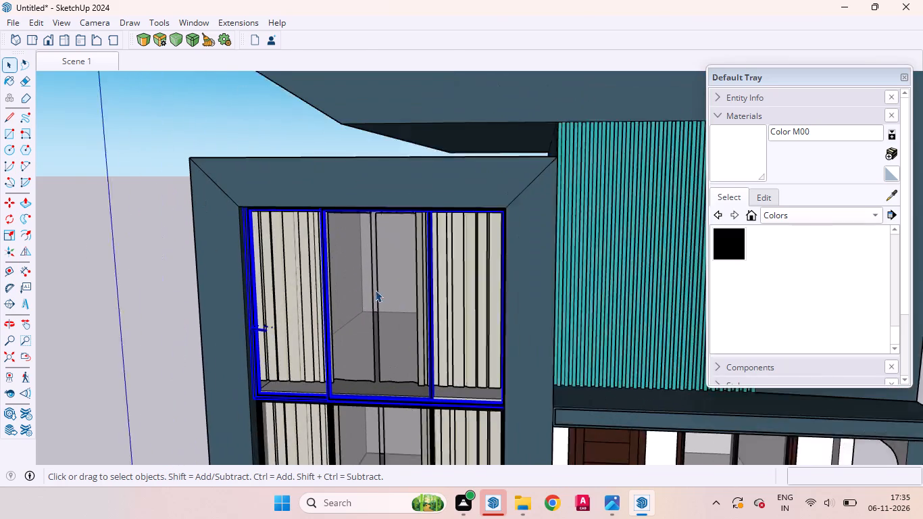
left_click(320, 293)
right_click(320, 293)
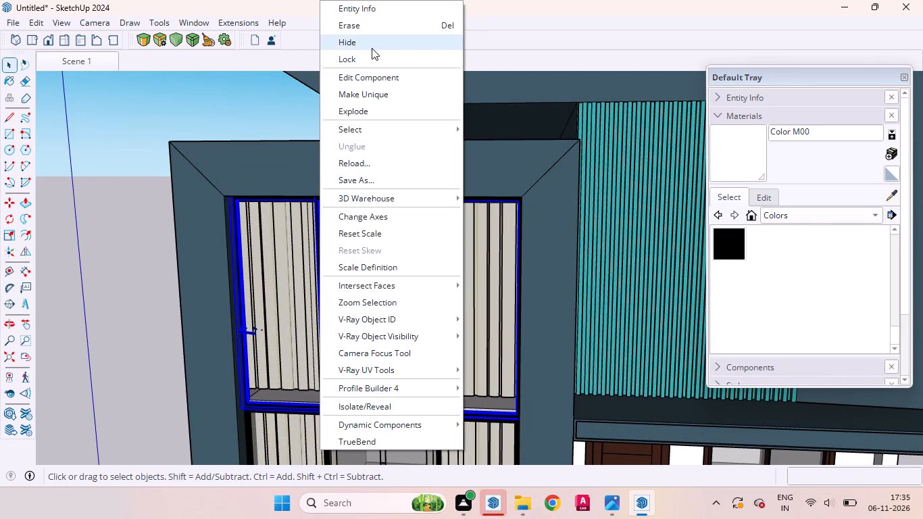
left_click(370, 47)
Hide the upper-floor curtain component behind the hidden window and check the emptied opening.
left_click(313, 231)
right_click(313, 231)
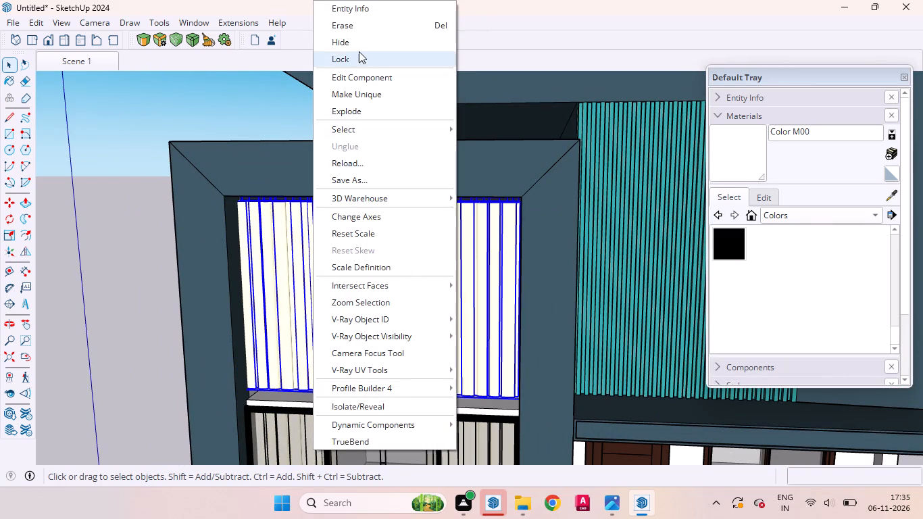
left_click(353, 43)
scroll(347, 201, "down", 1)
scroll(347, 201, "up", 1)
scroll(347, 201, "down", 3)
middle_click_drag(357, 239, 374, 188)
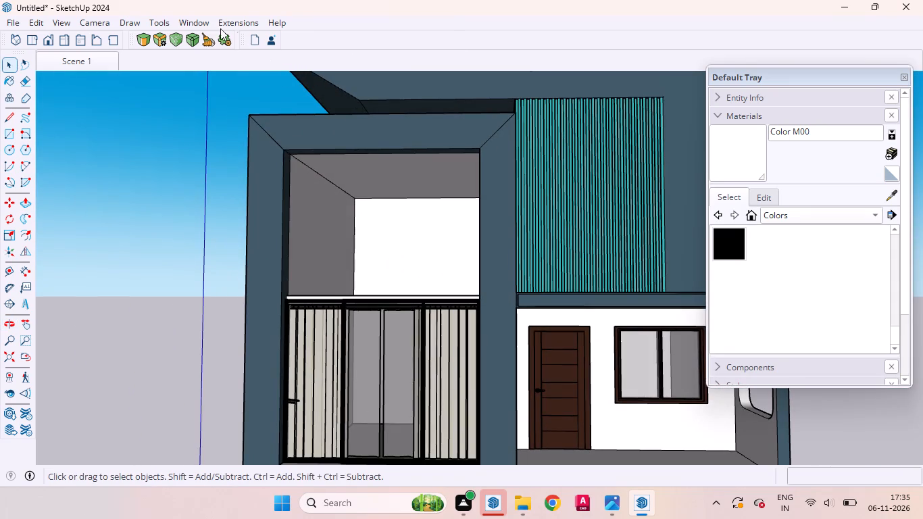
Search 3D Warehouse for "dining set" in place of the earlier window search and look through the model results.
left_click(203, 28)
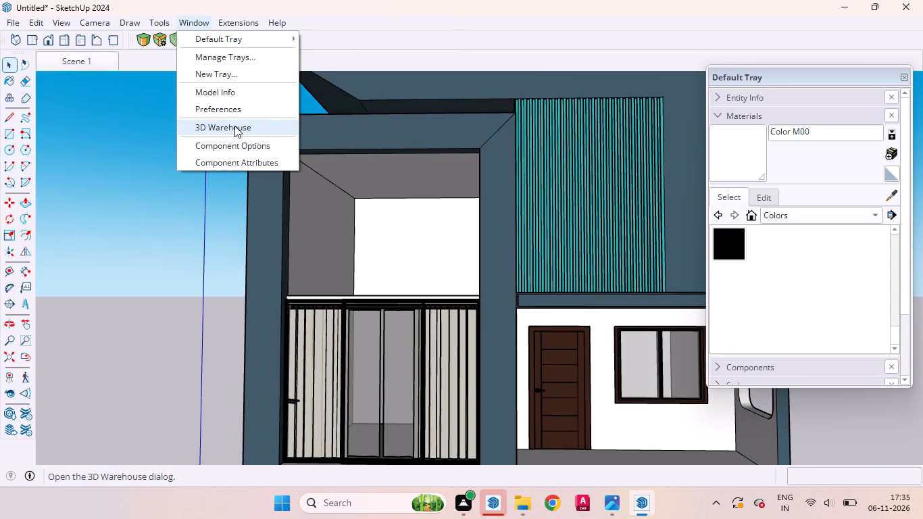
left_click(234, 126)
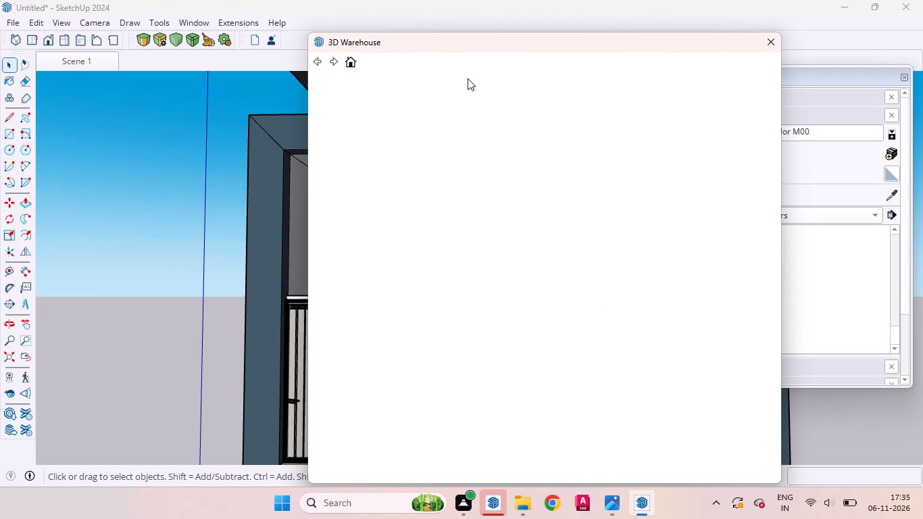
left_click_drag(434, 46, 360, 43)
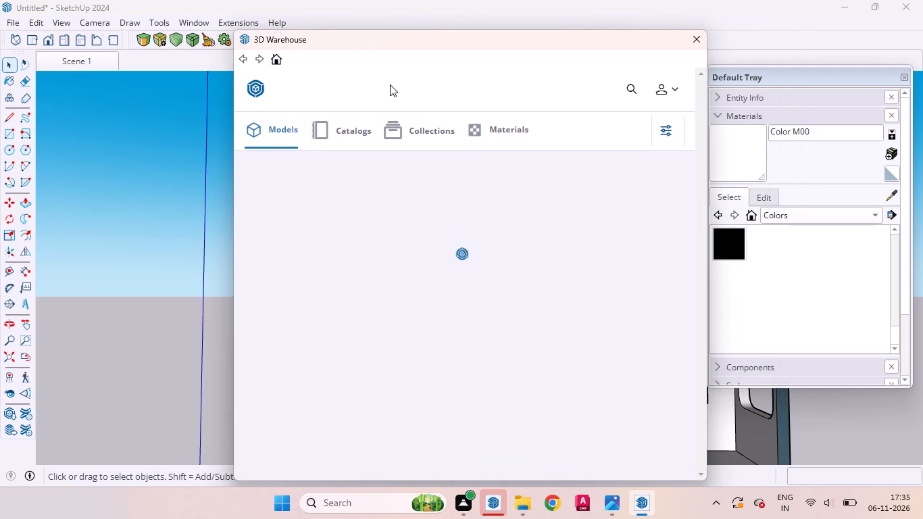
left_click(634, 95)
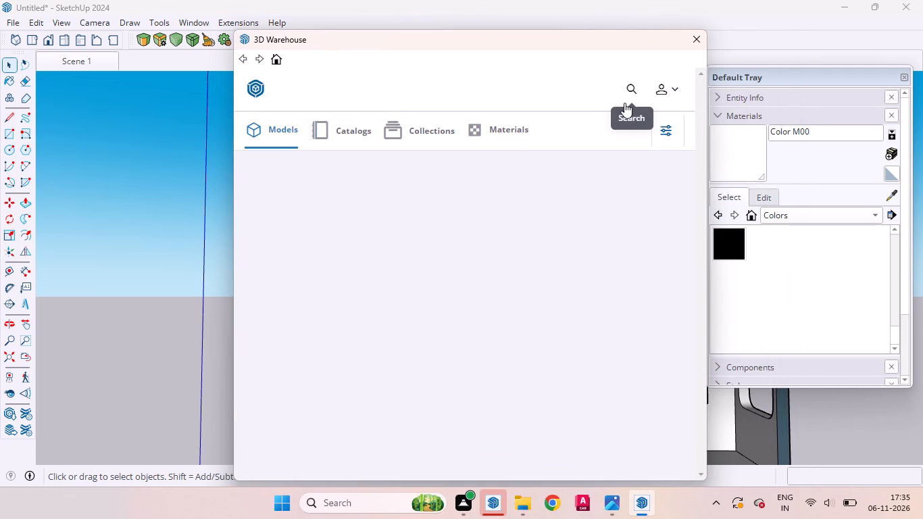
left_click_drag(302, 95, 301, 95)
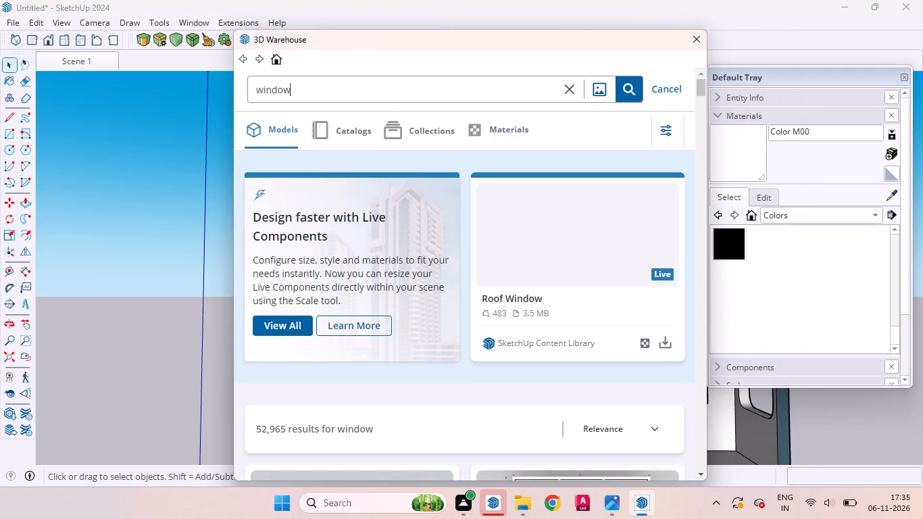
left_click_drag(301, 95, 247, 89)
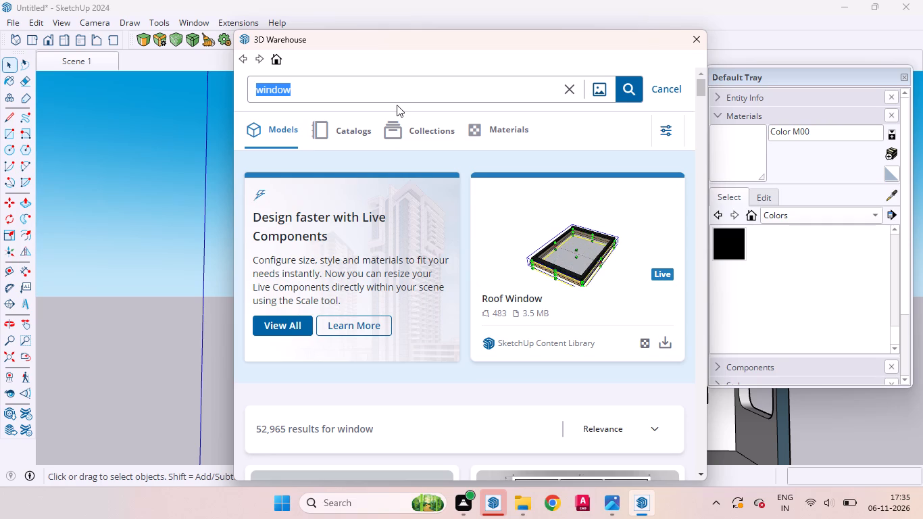
key("BackSpace")
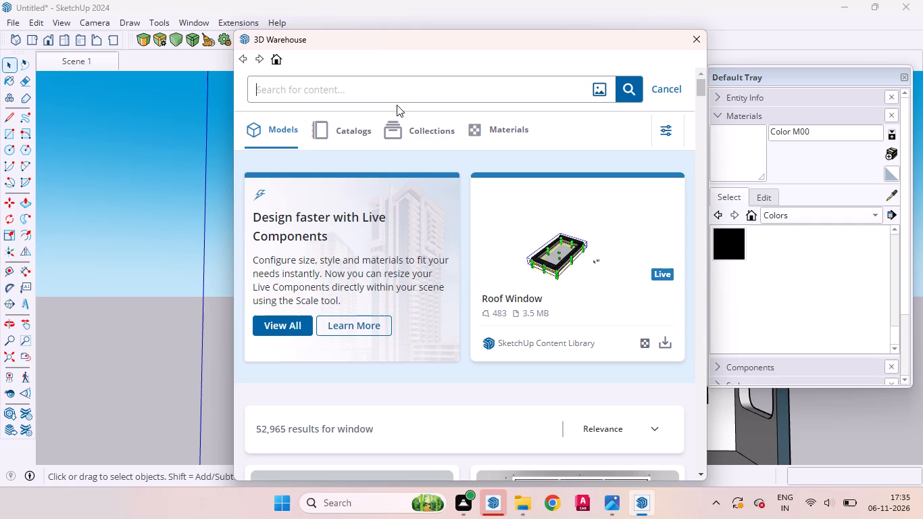
key("s")
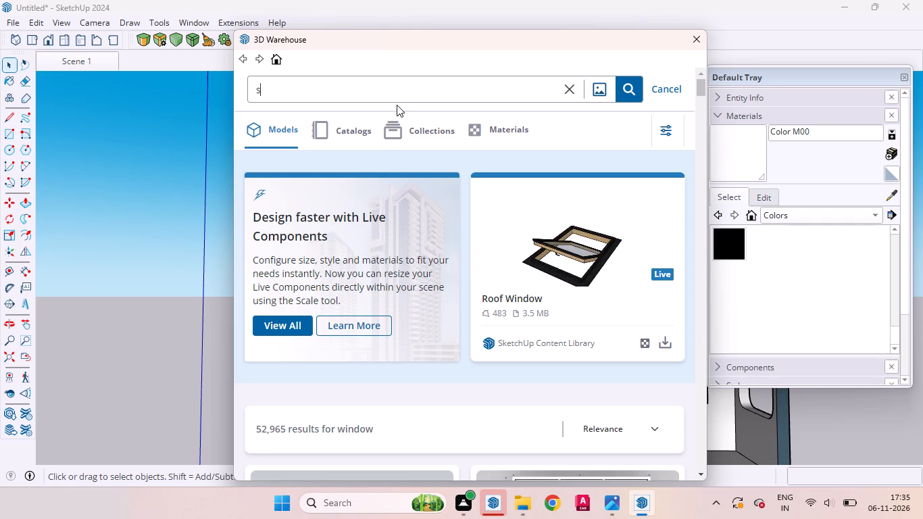
key("BackSpace")
type("dinin")
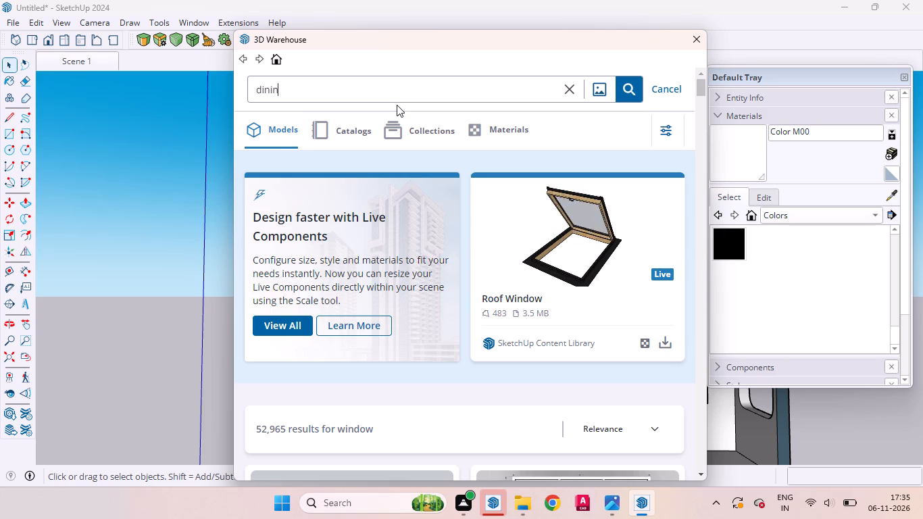
type("g set")
key("Return")
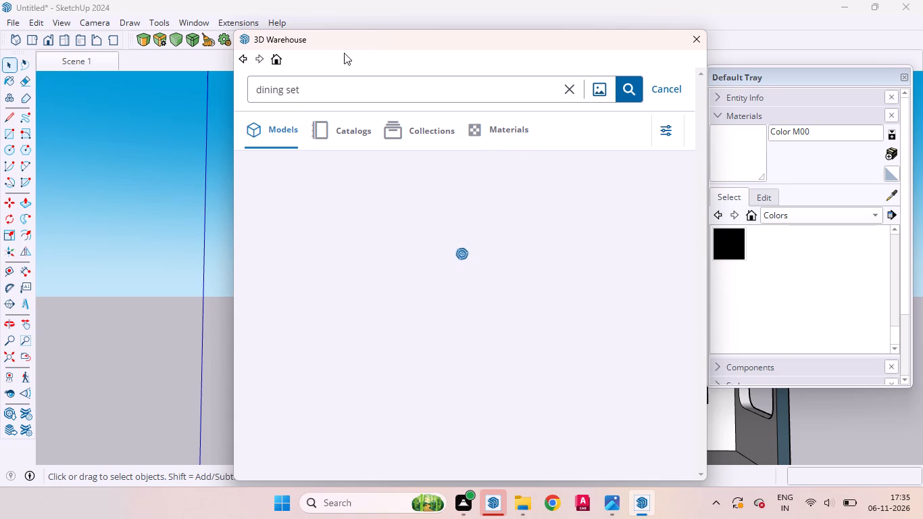
left_click_drag(334, 44, 311, 42)
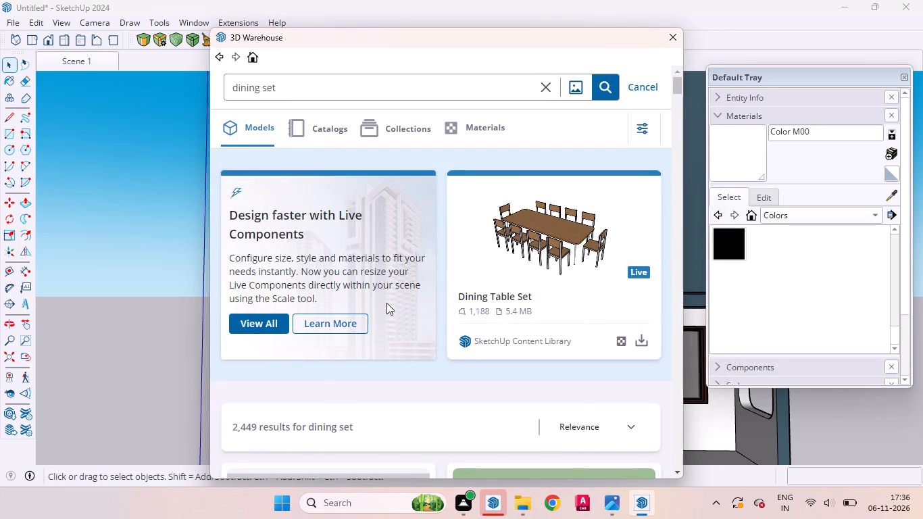
scroll(376, 311, "down", 1)
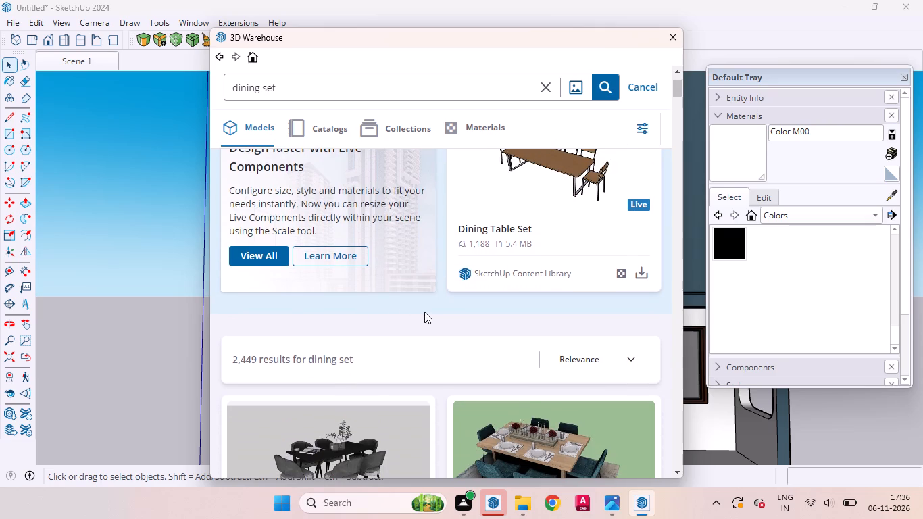
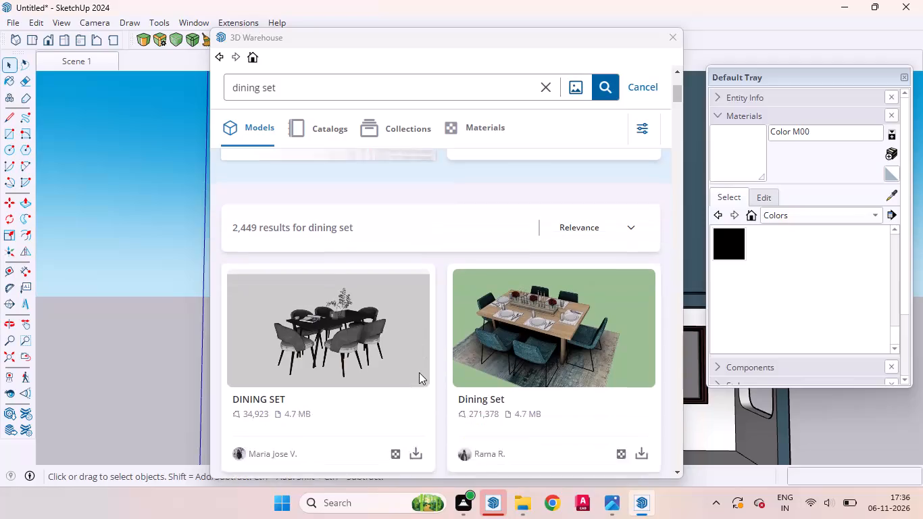
Download the black "DINING SET" model with grey chairs from 3D Warehouse and place it in the open upper-floor room.
scroll(419, 372, "up", 3)
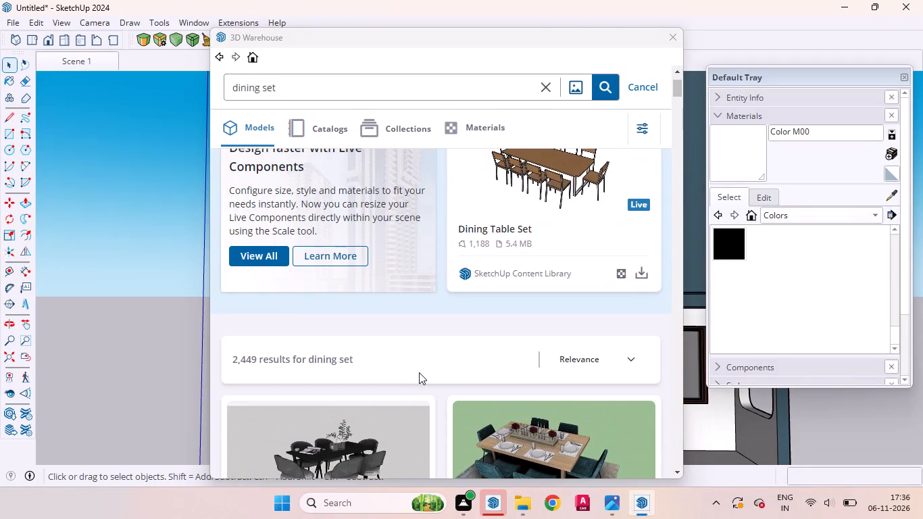
scroll(424, 366, "down", 4)
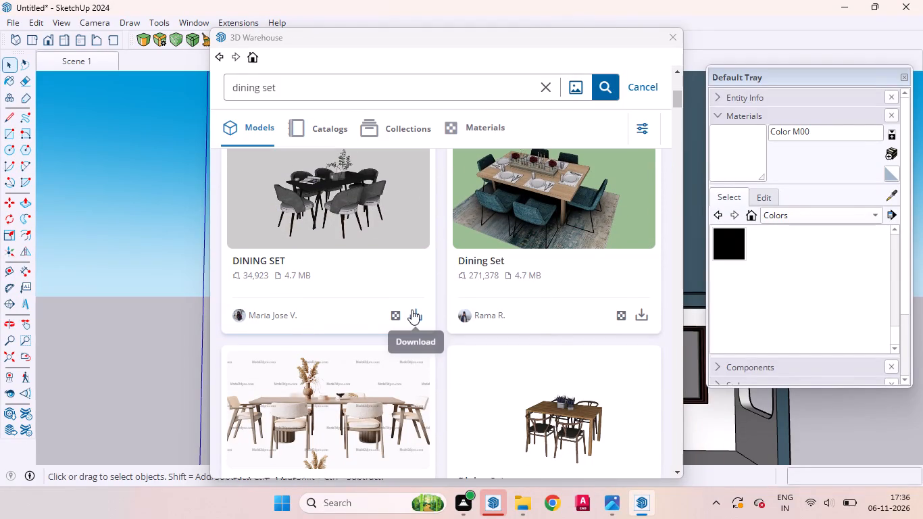
left_click(411, 310)
left_click(419, 273)
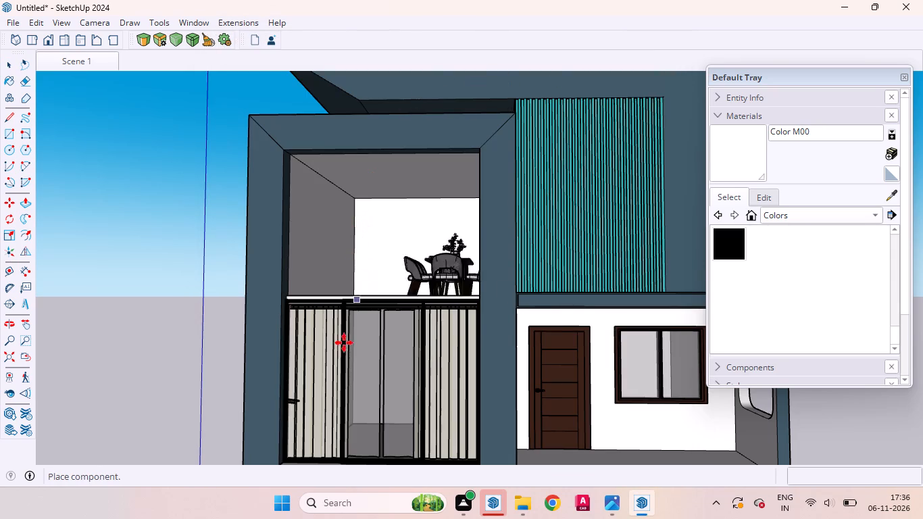
scroll(397, 258, "up", 7)
scroll(366, 300, "down", 5)
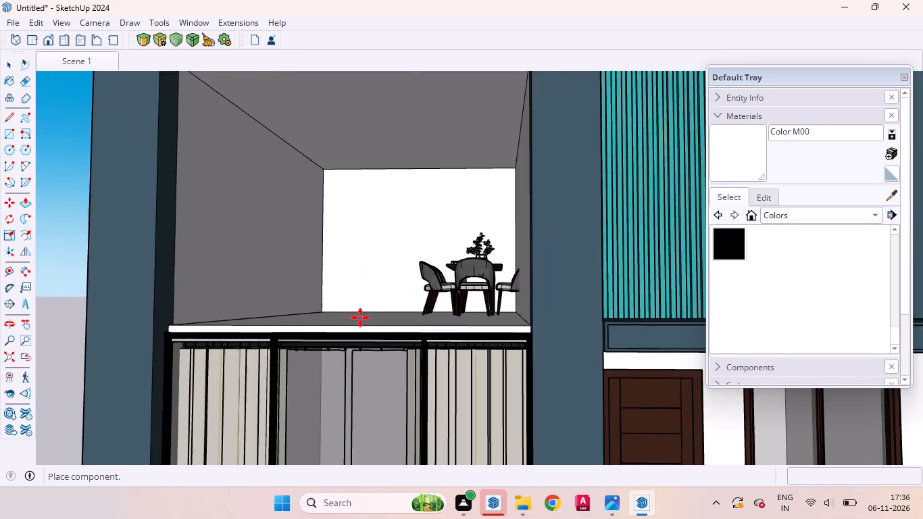
scroll(360, 318, "down", 5)
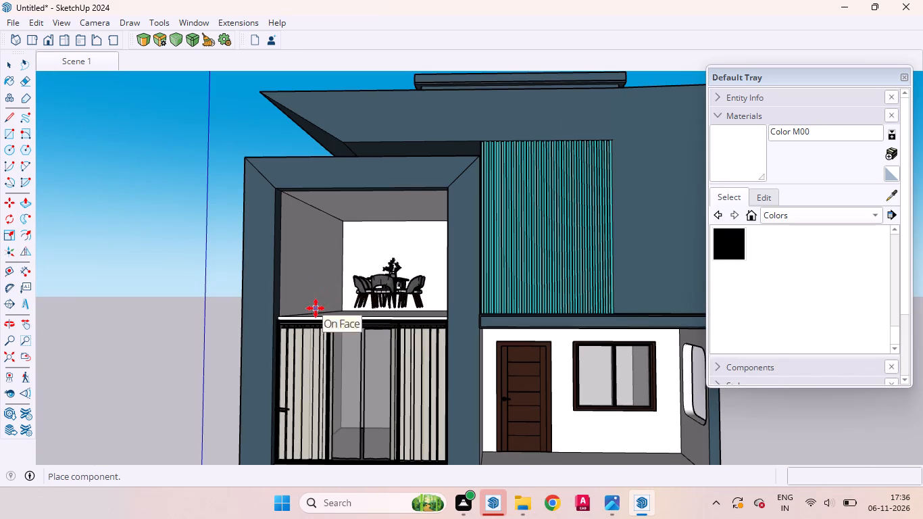
left_click(307, 312)
Examine the placed dining set's position in the upper room from close up and from the front, and clear its selection.
middle_click_drag(372, 316, 361, 406)
scroll(397, 324, "up", 11)
scroll(403, 330, "down", 1)
scroll(401, 342, "up", 1)
middle_click_drag(402, 343, 482, 327)
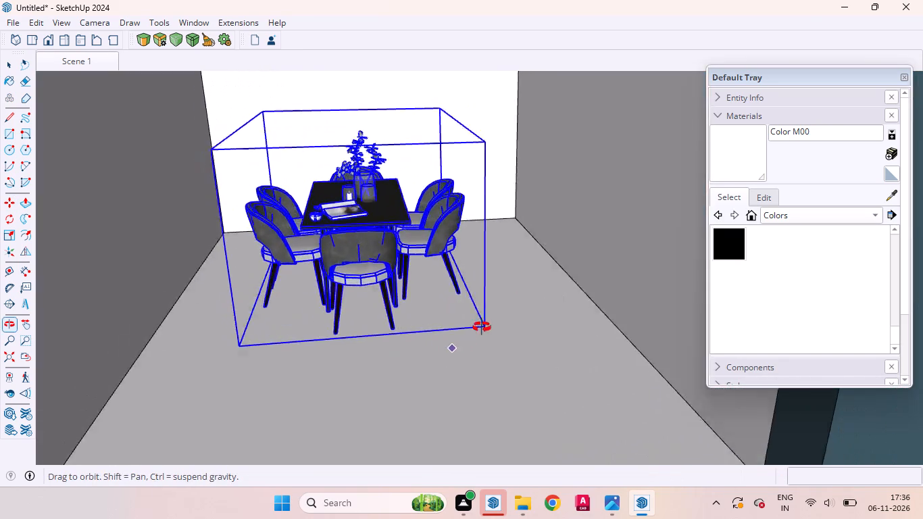
middle_click_drag(482, 327, 366, 370)
scroll(436, 343, "down", 1)
middle_click_drag(438, 343, 567, 306)
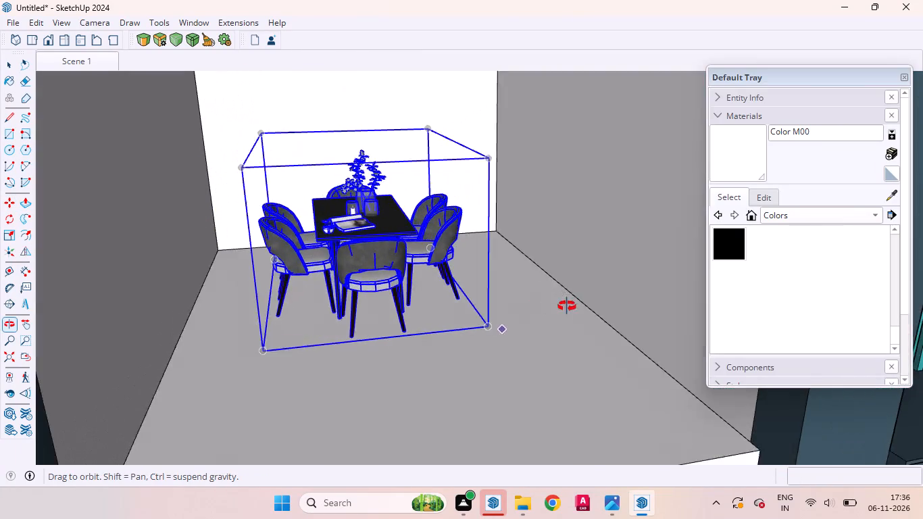
middle_click_drag(567, 306, 545, 280)
scroll(440, 332, "down", 14)
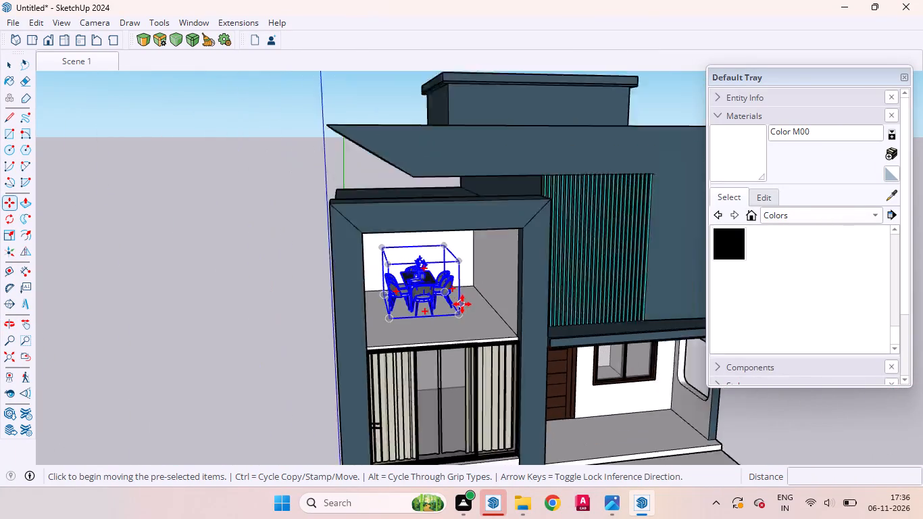
middle_click_drag(464, 320, 443, 314)
scroll(464, 320, "up", 1)
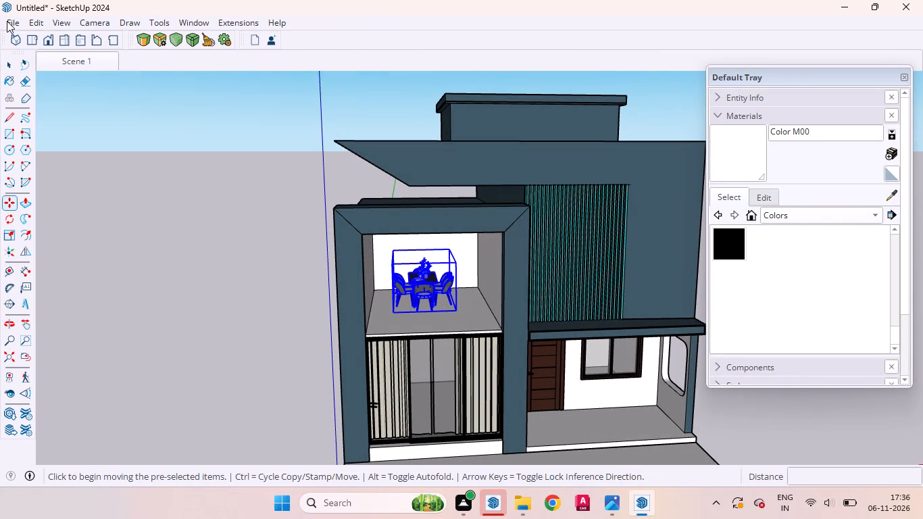
left_click(7, 21)
left_click(256, 226)
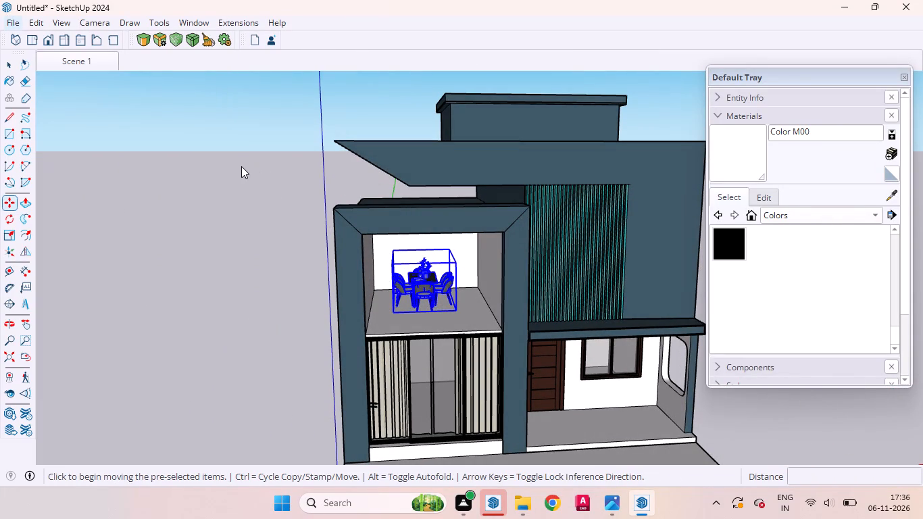
left_click(241, 166)
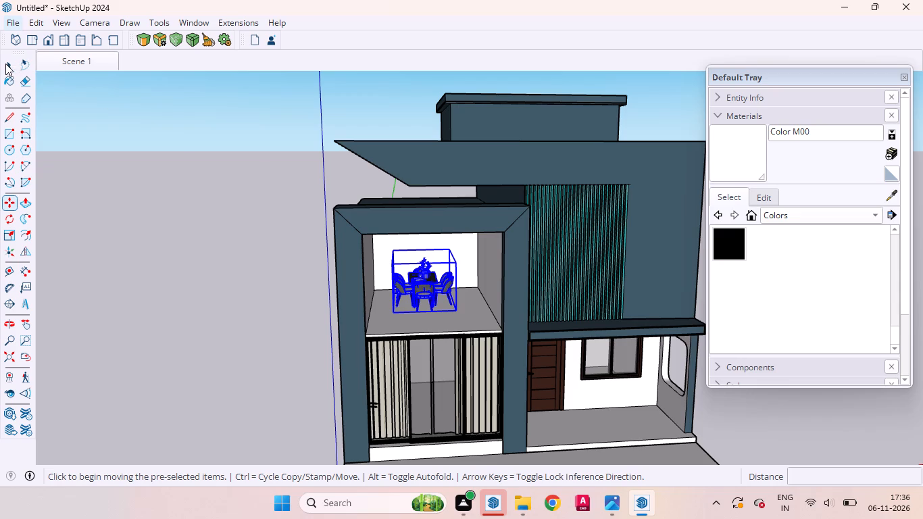
left_click(5, 64)
left_click(446, 26)
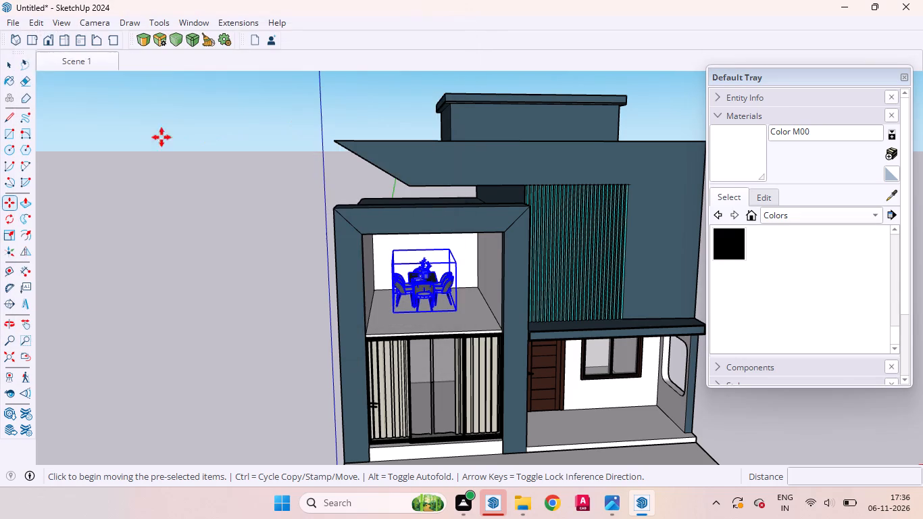
left_click(7, 62)
left_click(170, 195)
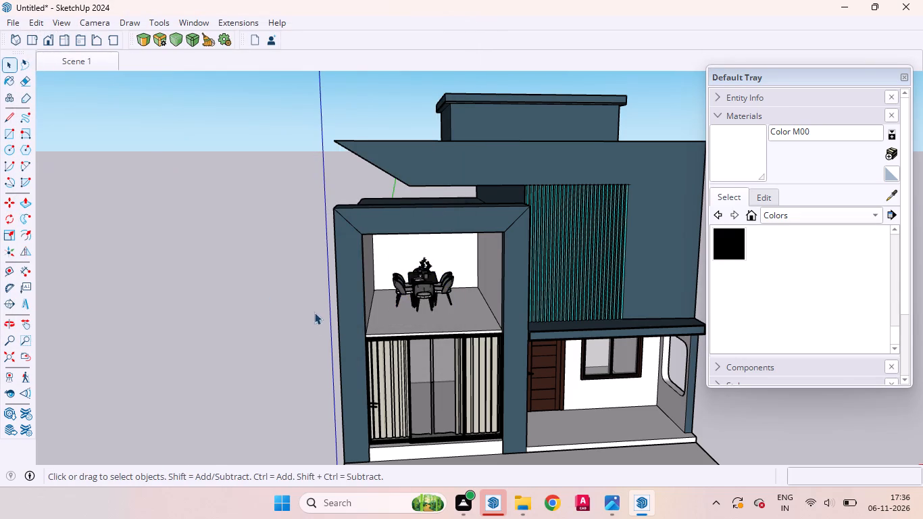
scroll(382, 301, "up", 10)
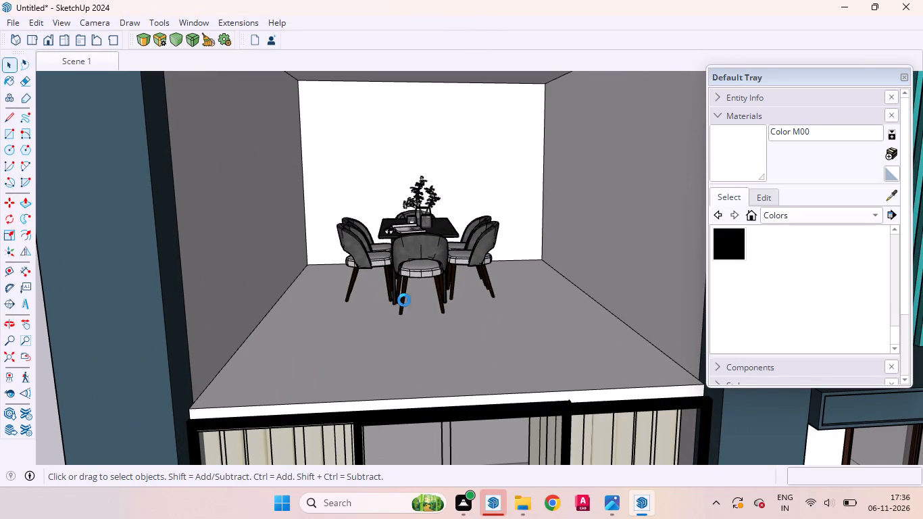
scroll(403, 303, "down", 12)
scroll(488, 278, "down", 5)
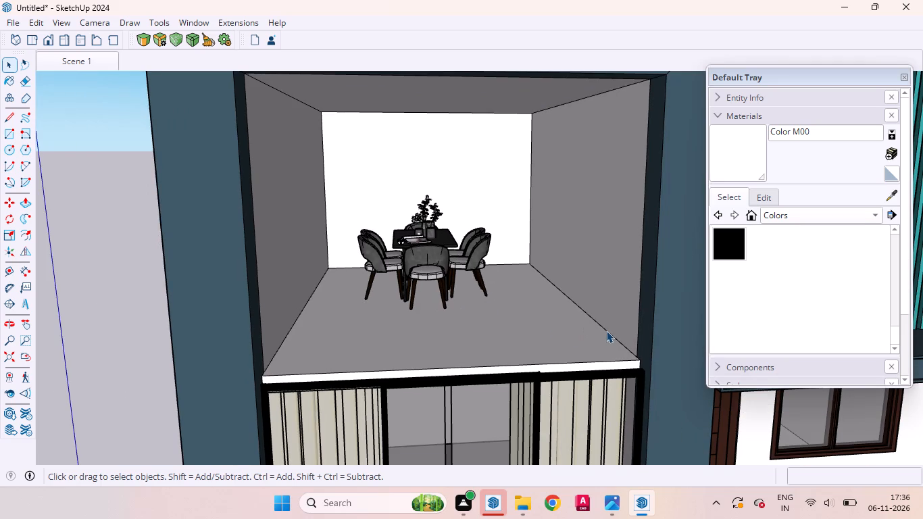
scroll(498, 334, "down", 11)
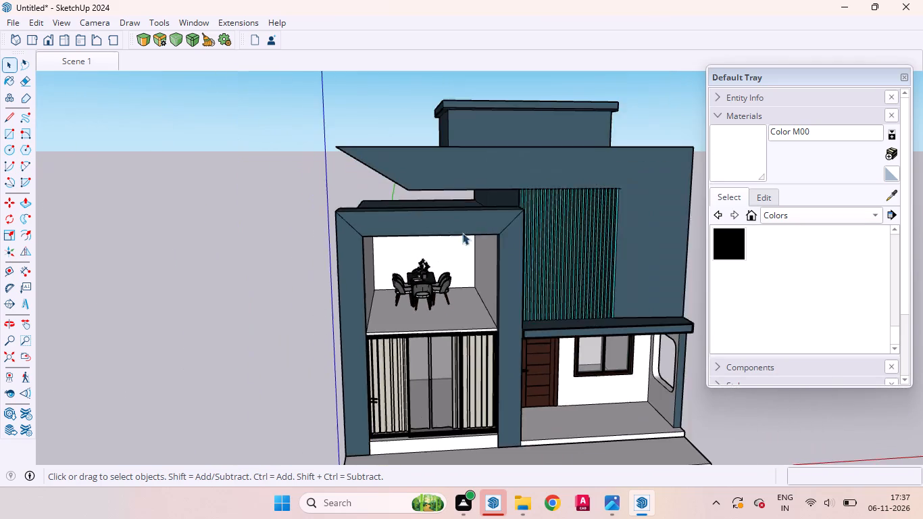
Open the house group and offset the upper room's ceiling face inward by about 1' 4 1/8".
middle_click_drag(476, 236, 421, 142)
scroll(420, 273, "up", 15)
scroll(423, 235, "down", 2)
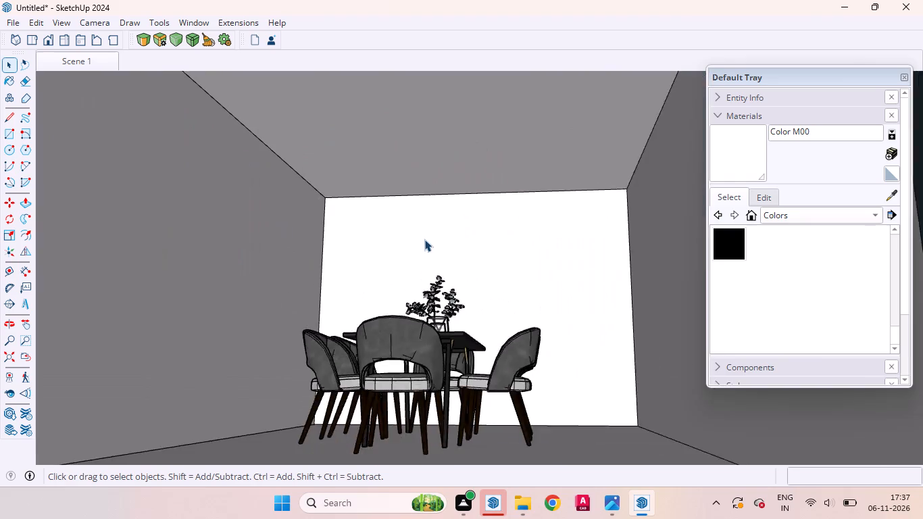
scroll(424, 239, "down", 5)
scroll(427, 237, "up", 1)
scroll(427, 237, "down", 3)
left_click(445, 159)
double_click(438, 166)
left_click(423, 190)
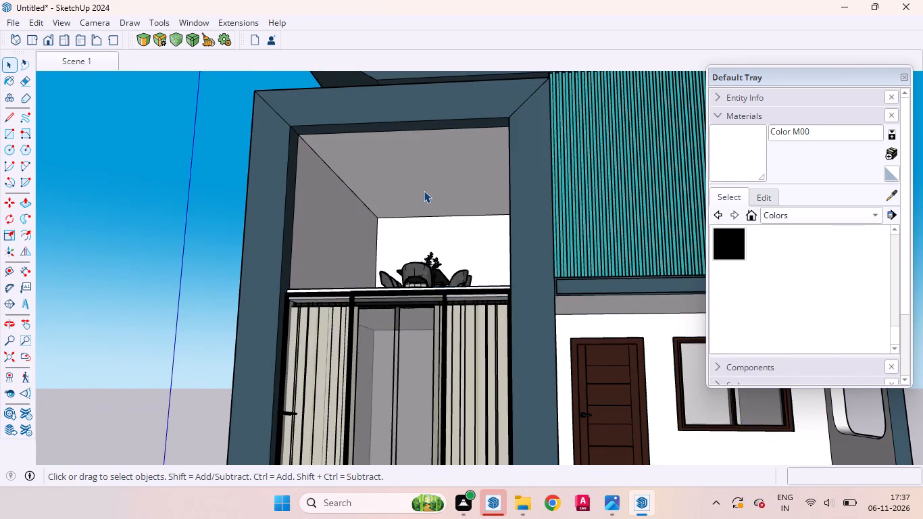
double_click(422, 191)
left_click(417, 182)
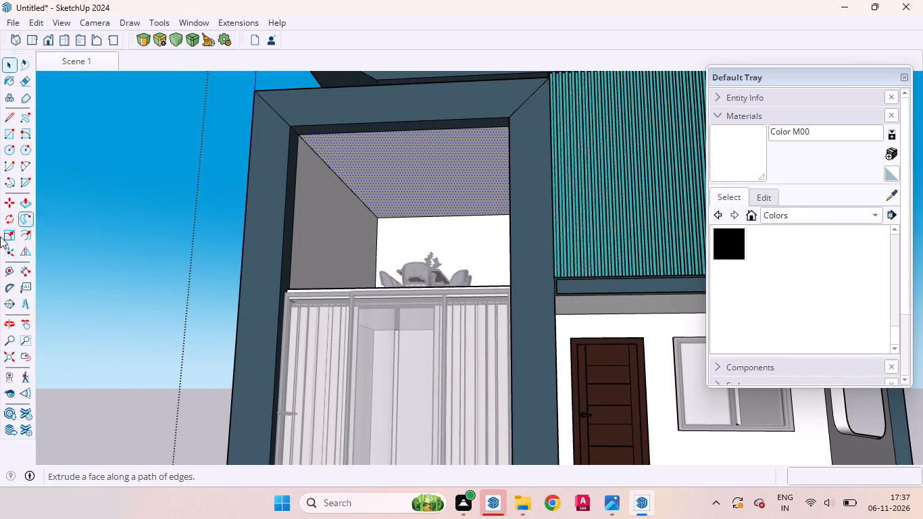
key("f")
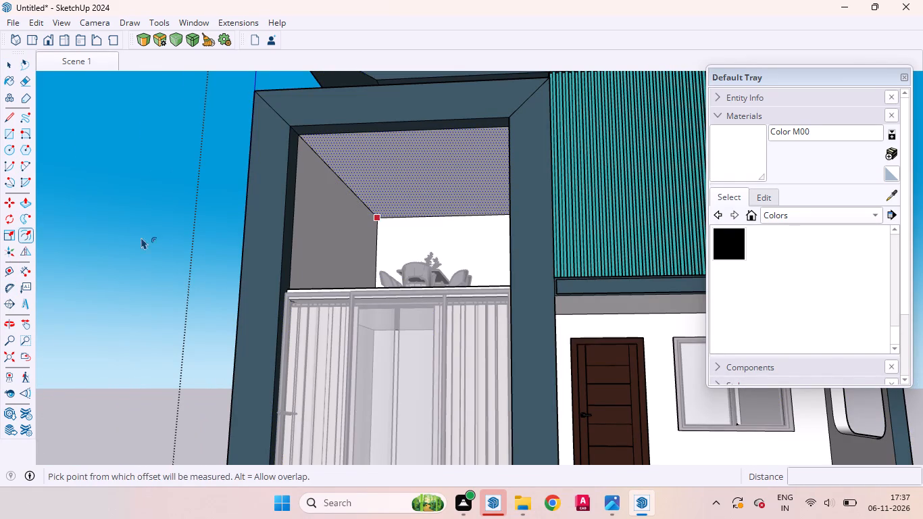
scroll(318, 213, "up", 8)
left_click_drag(351, 164, 372, 167)
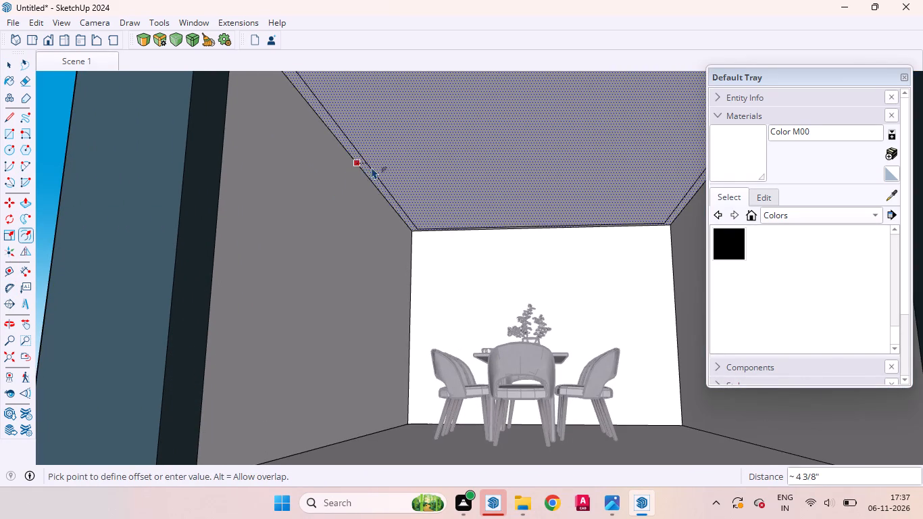
left_click_drag(372, 167, 407, 174)
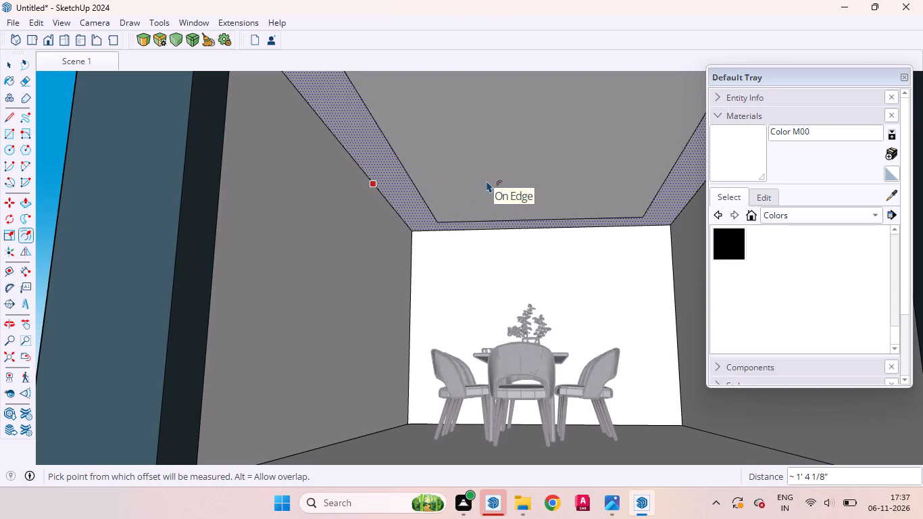
Offset the inner ceiling face inward by 2" to form a narrow border strip around it.
key("space")
left_click(487, 180)
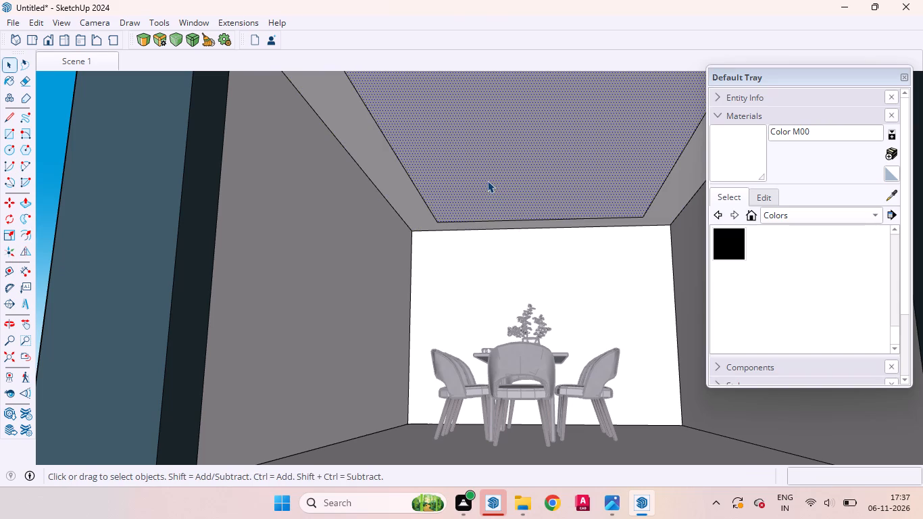
key("f")
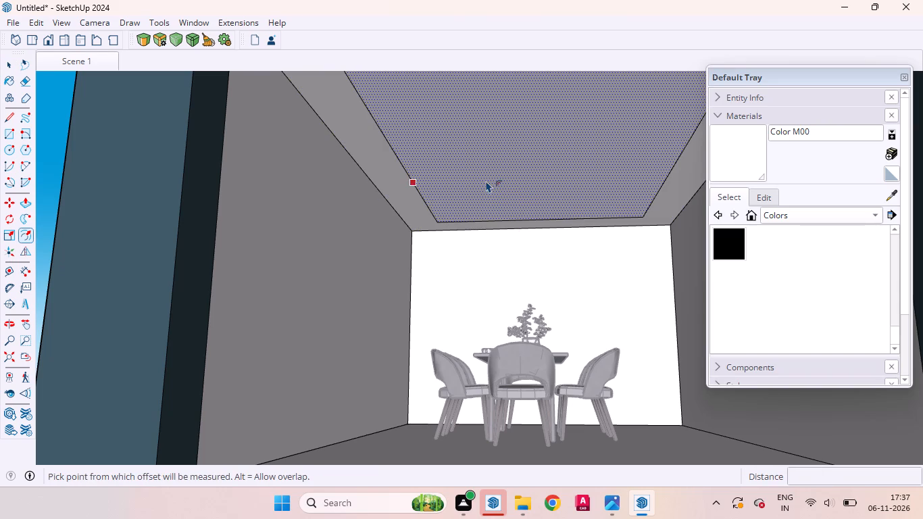
left_click(466, 182)
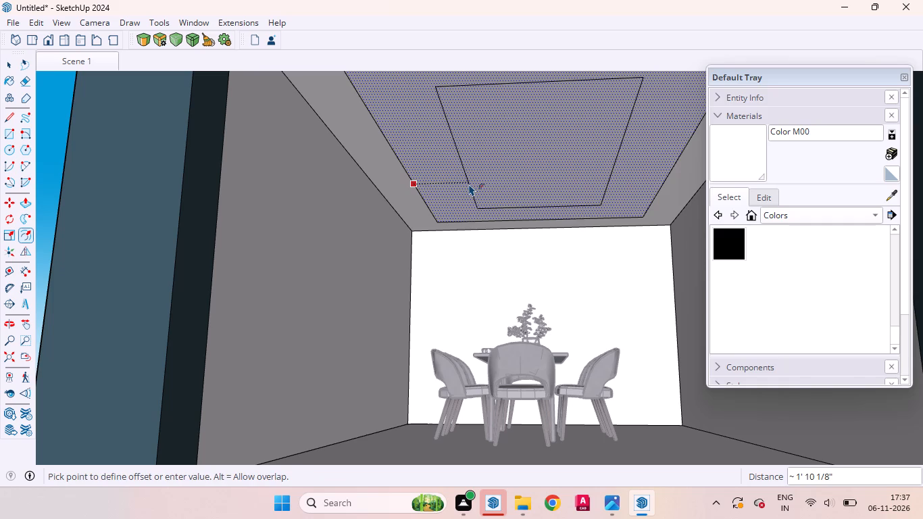
key("2")
key("Return")
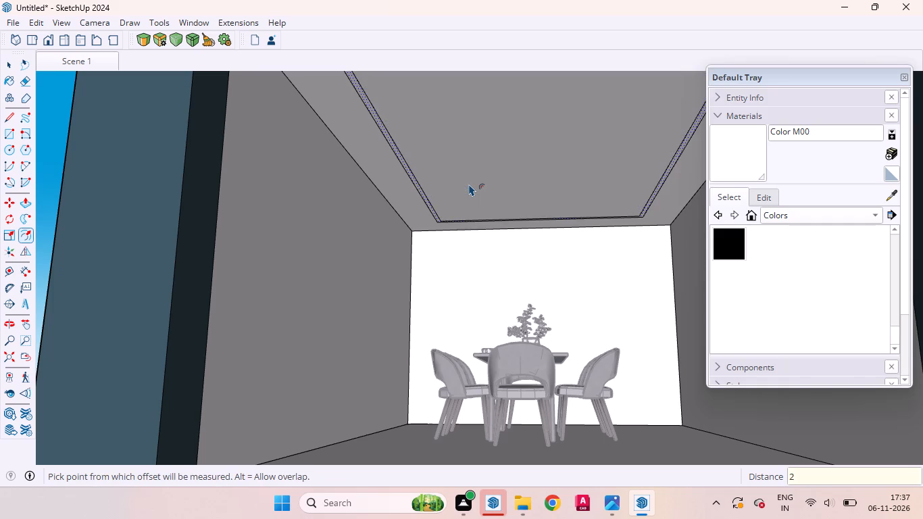
key("space")
Group the narrow 2" ceiling strip together with its bounding edges.
scroll(439, 193, "up", 2)
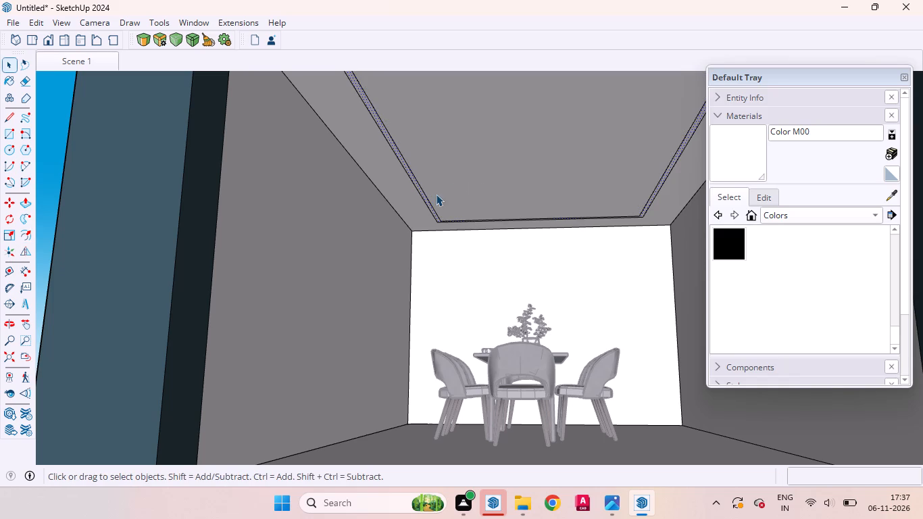
scroll(436, 194, "up", 8)
double_click(386, 177)
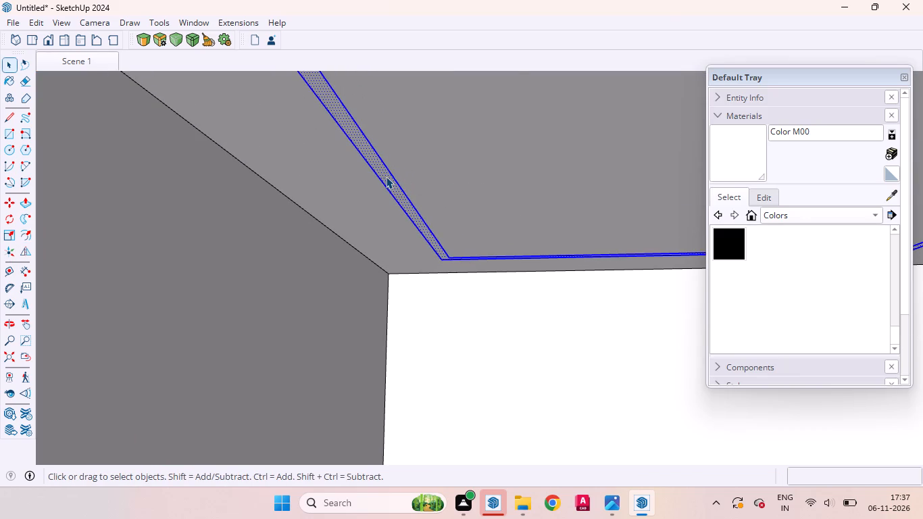
right_click(386, 176)
left_click(429, 130)
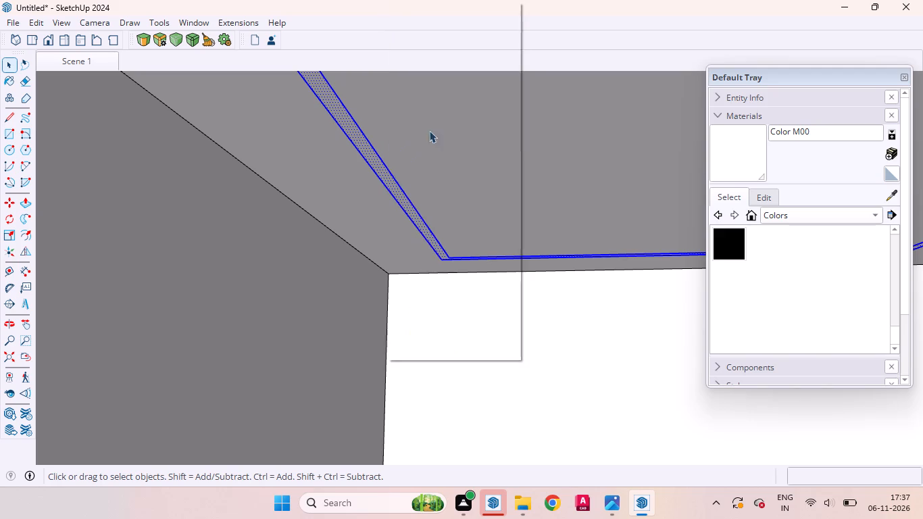
Show the V-Ray light tools, convert the grouped ceiling strip into a V-Ray mesh light, and leave the house group.
right_click(363, 25)
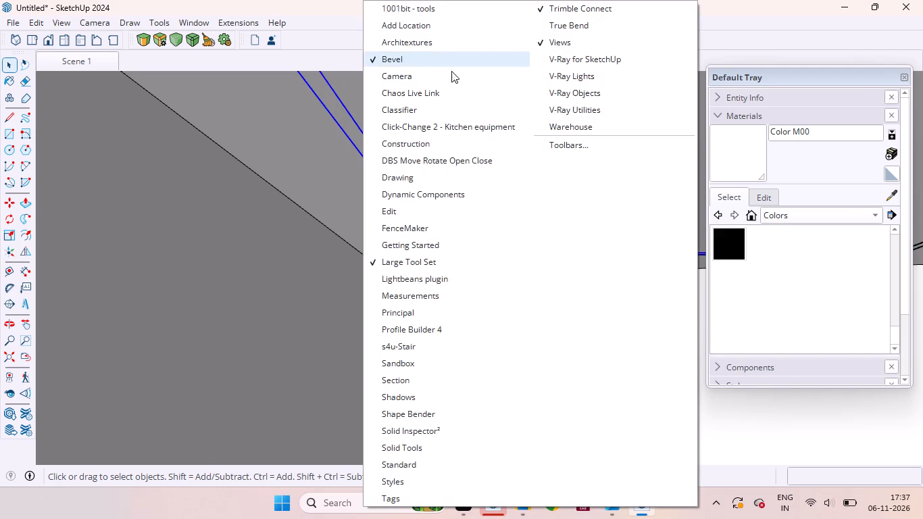
left_click(579, 75)
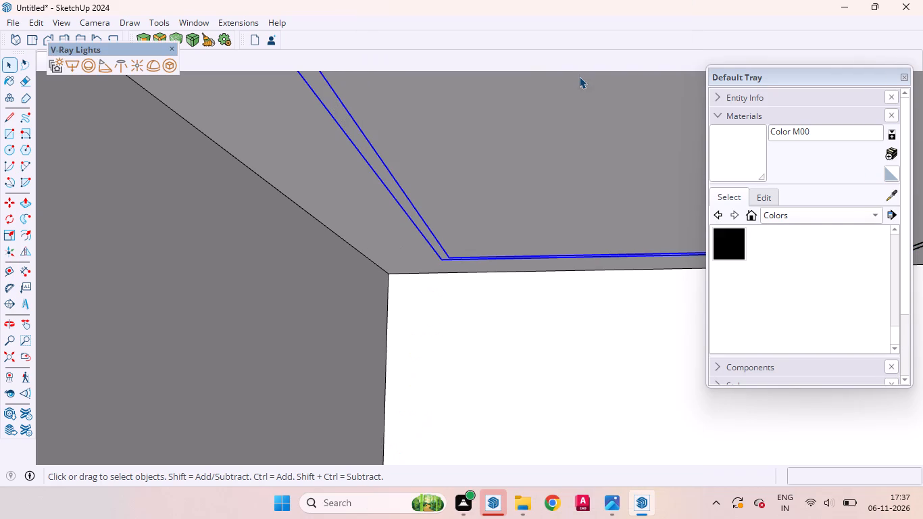
left_click(170, 64)
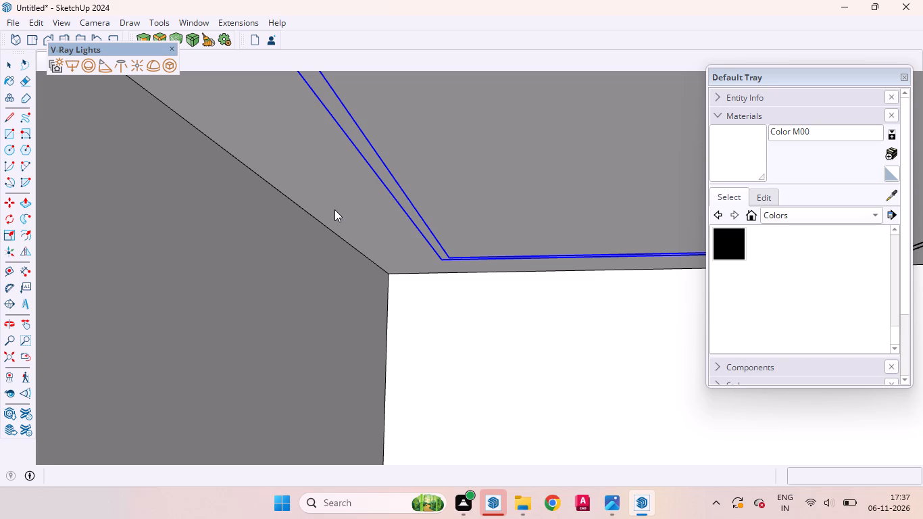
scroll(322, 256, "down", 1)
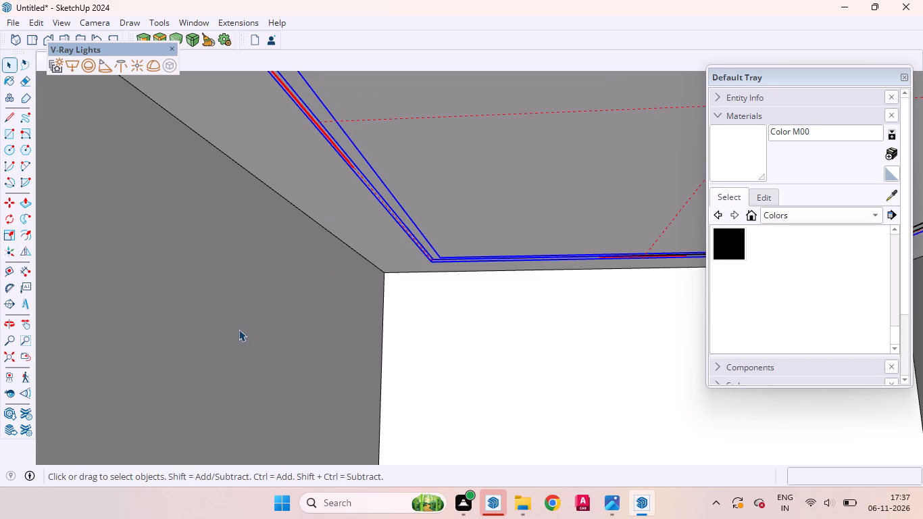
scroll(275, 308, "down", 5)
scroll(322, 280, "down", 5)
middle_click_drag(347, 280, 361, 262)
scroll(361, 262, "up", 1)
scroll(361, 262, "down", 6)
scroll(361, 266, "up", 1)
scroll(361, 266, "down", 6)
left_click(432, 124)
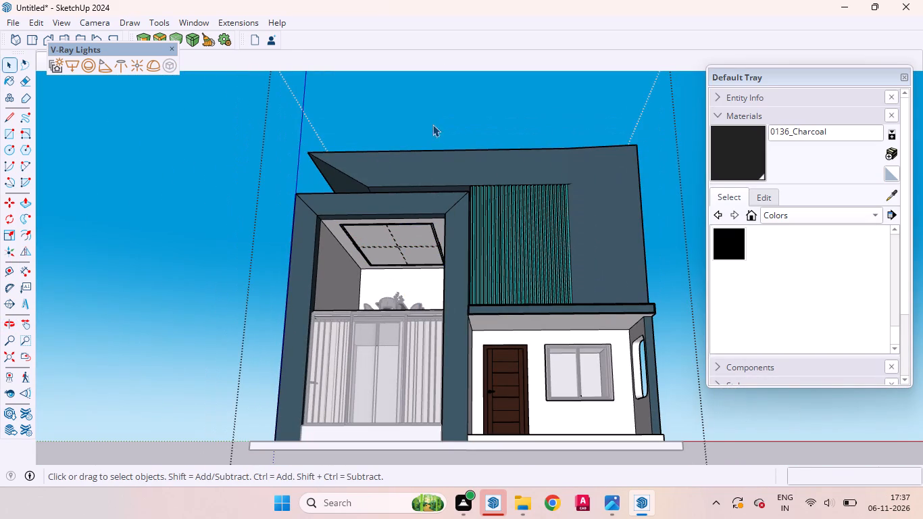
right_click(225, 170)
left_click(267, 216)
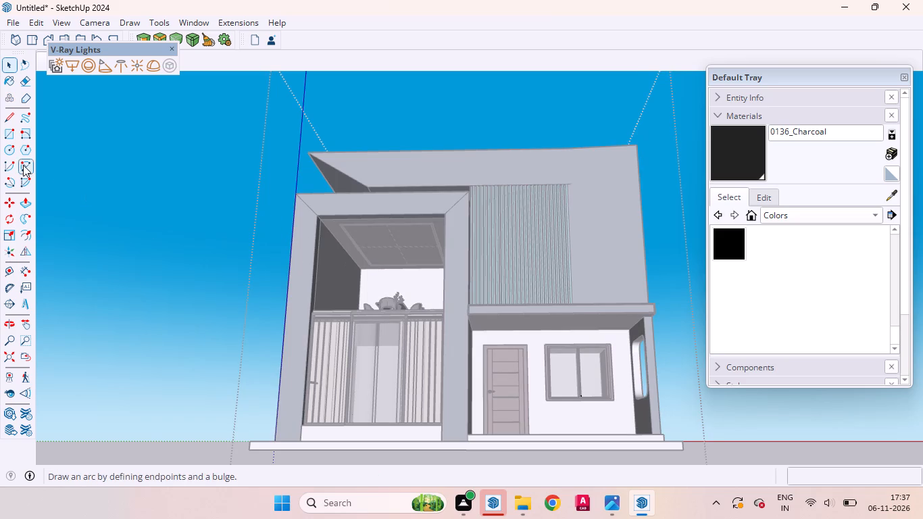
Draw a circle of about 2" radius on the upper room's ceiling, near the front corner outside the light strip.
left_click(9, 151)
scroll(441, 270, "up", 5)
scroll(349, 202, "down", 1)
scroll(349, 202, "up", 2)
middle_click_drag(343, 250, 390, 182)
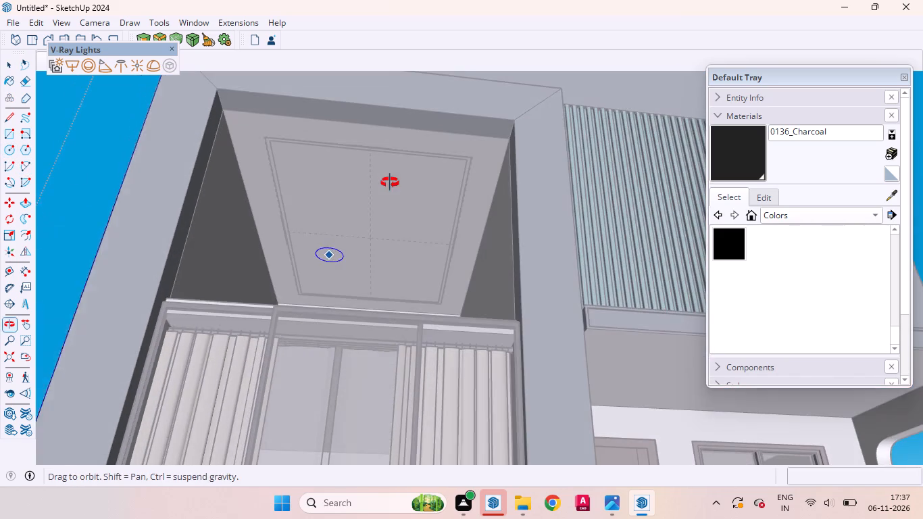
middle_click_drag(390, 182, 390, 182)
scroll(337, 262, "down", 5)
scroll(294, 172, "up", 10)
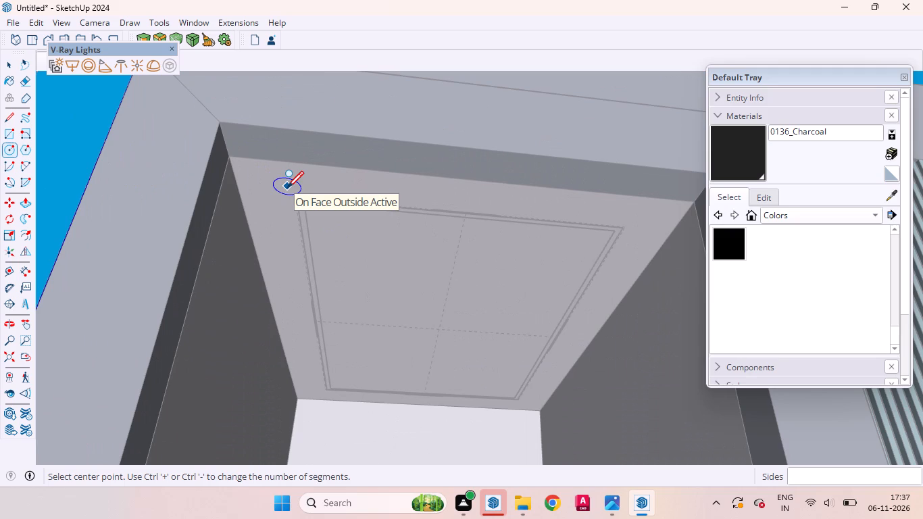
scroll(289, 186, "up", 6)
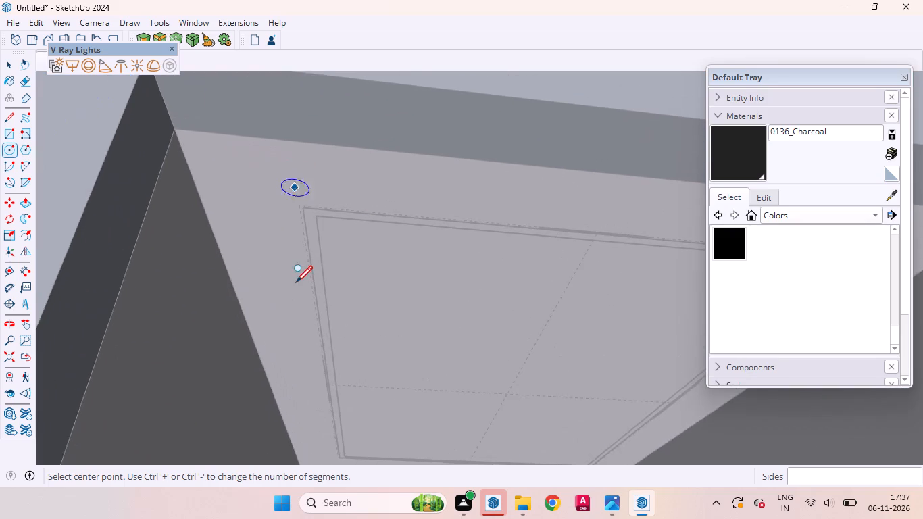
middle_click_drag(280, 247, 249, 109)
scroll(245, 126, "up", 1)
scroll(245, 126, "down", 1)
scroll(245, 126, "up", 4)
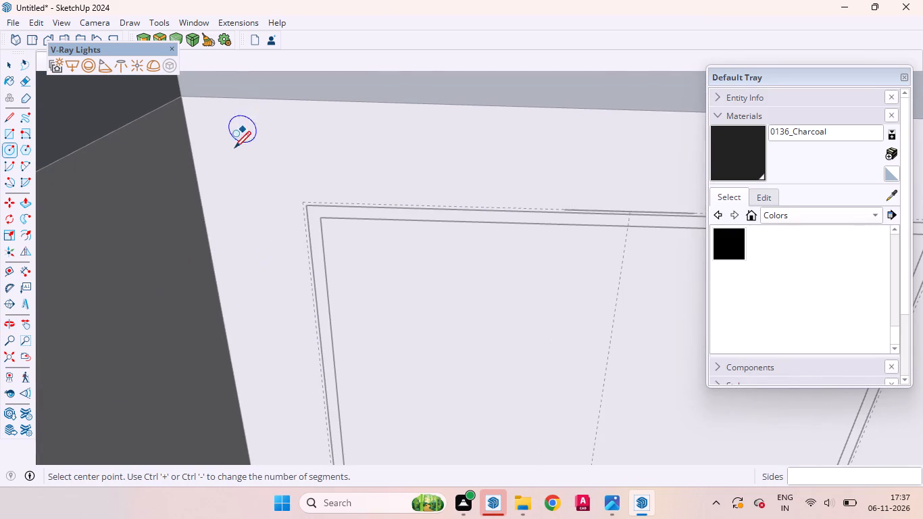
scroll(253, 153, "up", 3)
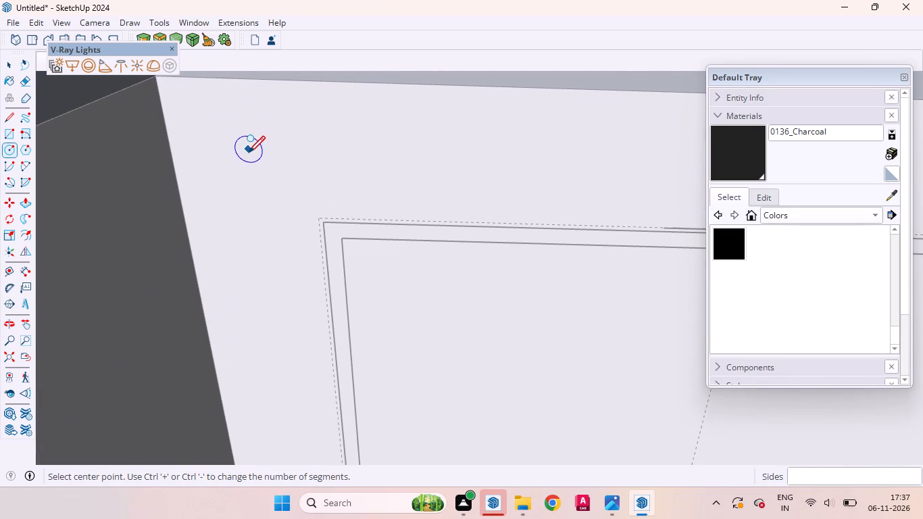
left_click_drag(249, 151, 252, 136)
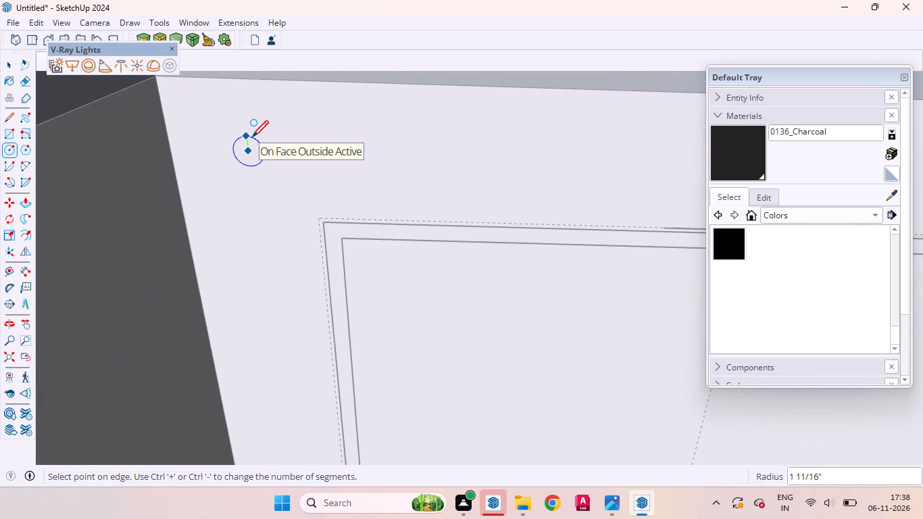
left_click_drag(252, 136, 253, 133)
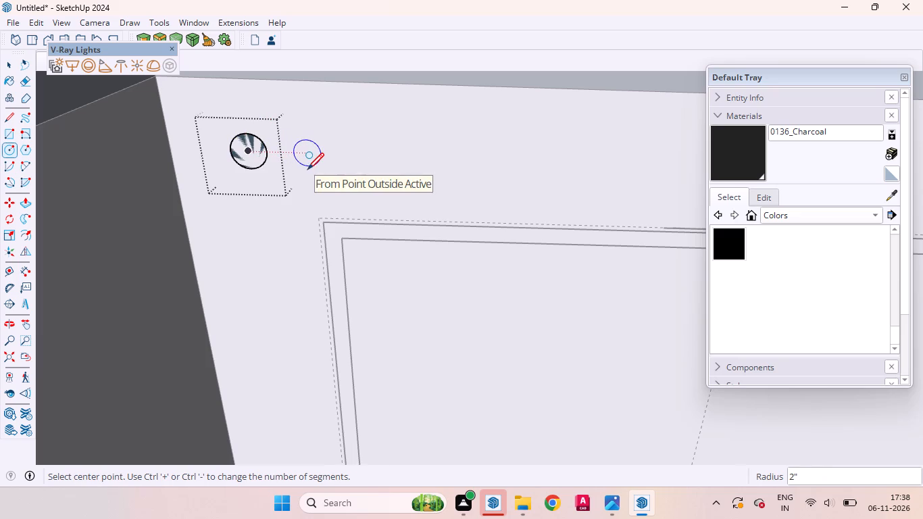
Extrude the ceiling circle by 1" to form a downlight disc.
key("space")
type("p")
scroll(285, 107, "up", 4)
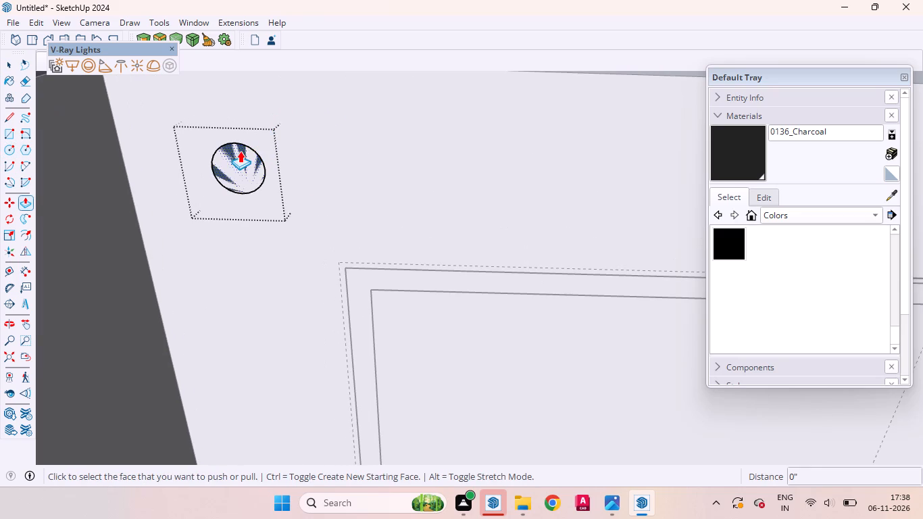
left_click(240, 151)
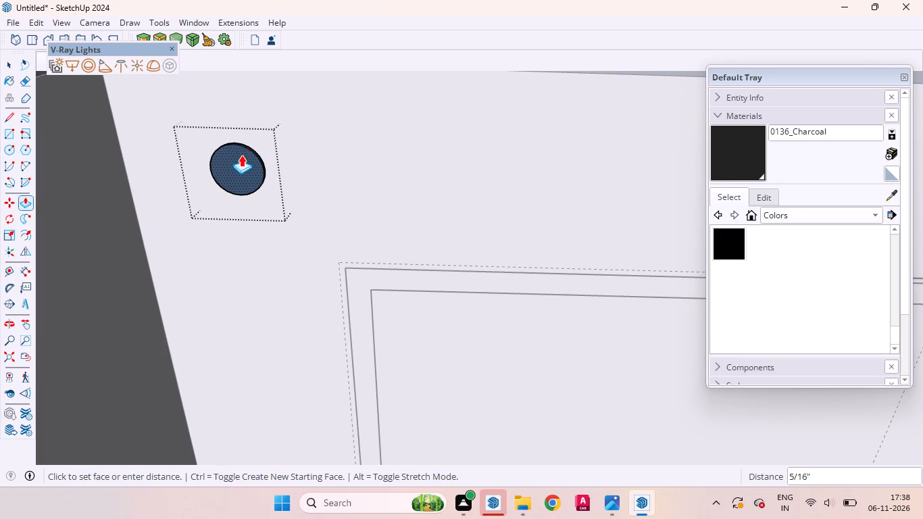
key("1")
key("Return")
Push the disc's underside back toward the ceiling by a little over 1/2" to make the downlight thinner.
scroll(244, 153, "up", 5)
middle_click_drag(252, 168, 209, 289)
middle_click_drag(214, 281, 218, 273)
scroll(233, 237, "up", 4)
left_click_drag(239, 220, 240, 218)
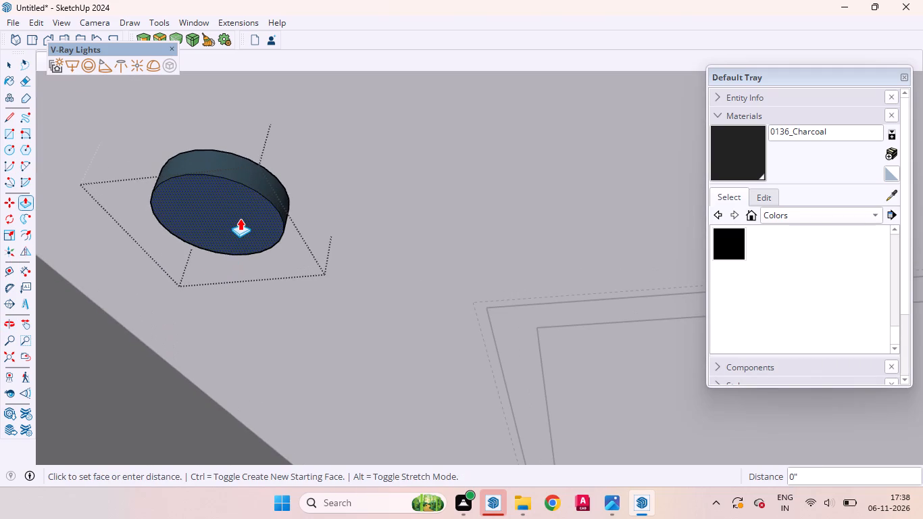
left_click_drag(240, 218, 245, 209)
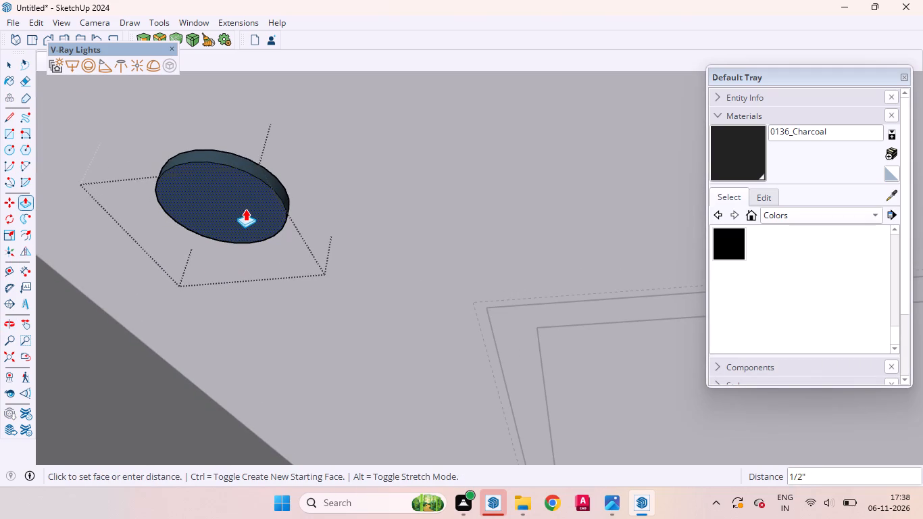
left_click_drag(245, 209, 247, 204)
Offset the disc's underside inward by about 3/4" and recess the inner circle slightly.
key("f")
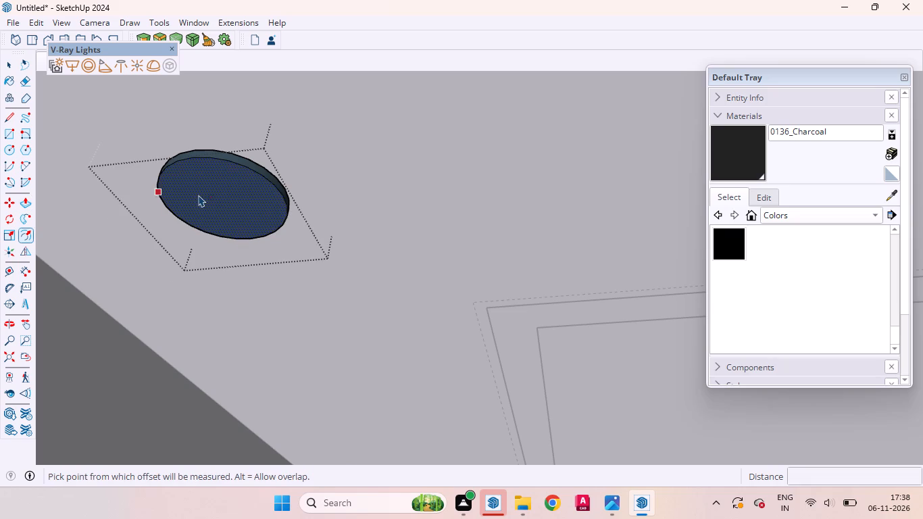
left_click_drag(198, 195, 188, 178)
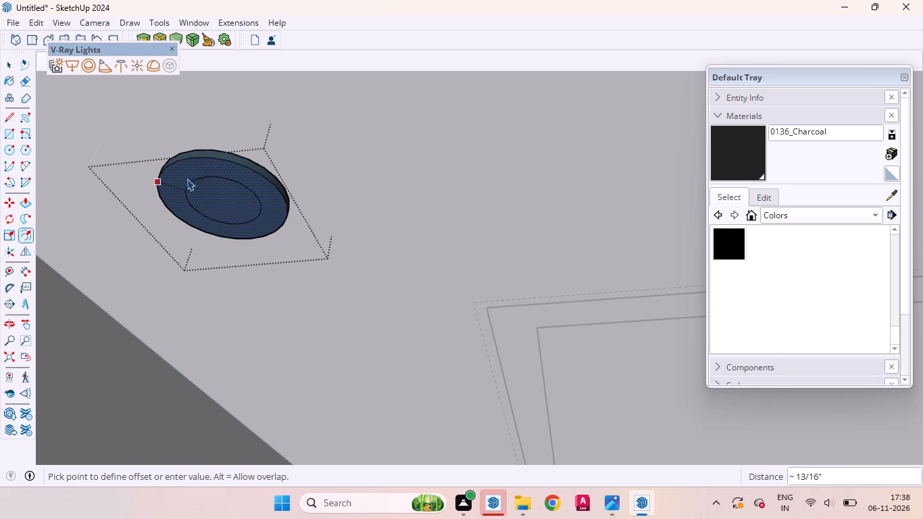
left_click_drag(188, 178, 186, 177)
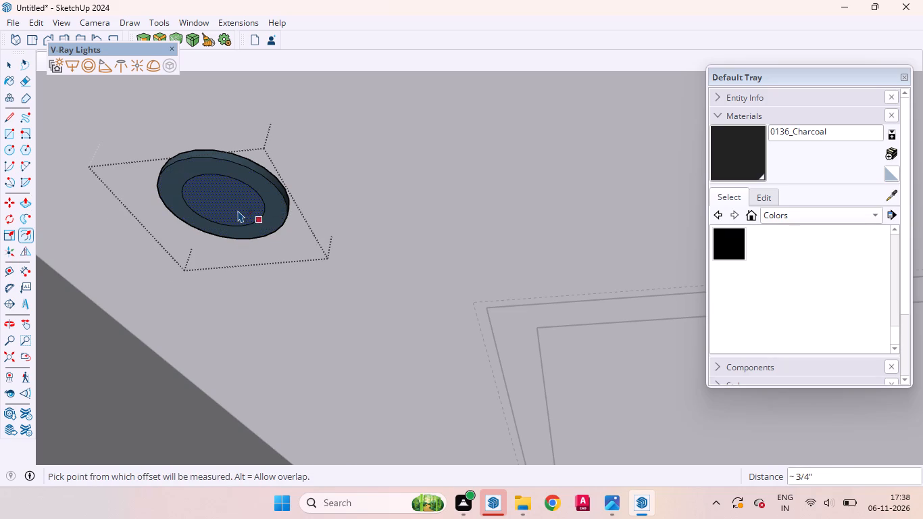
key("p")
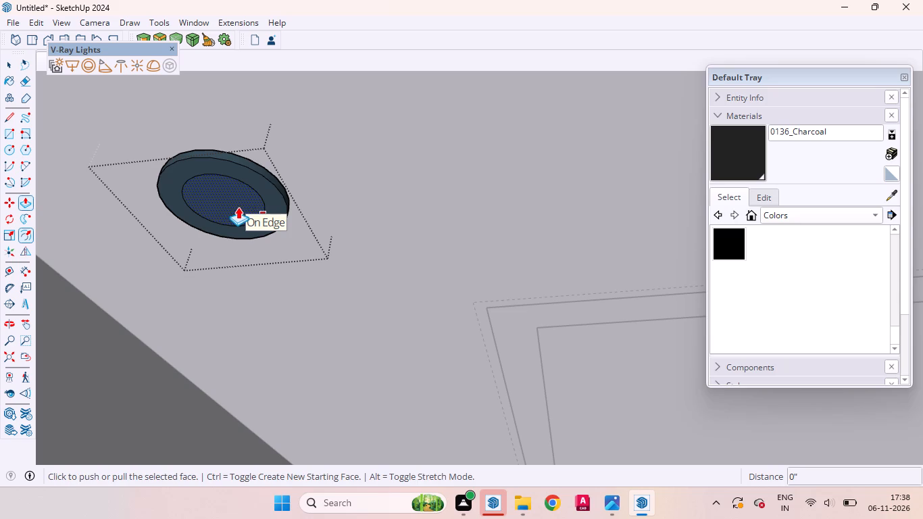
scroll(225, 205, "up", 5)
left_click(225, 208)
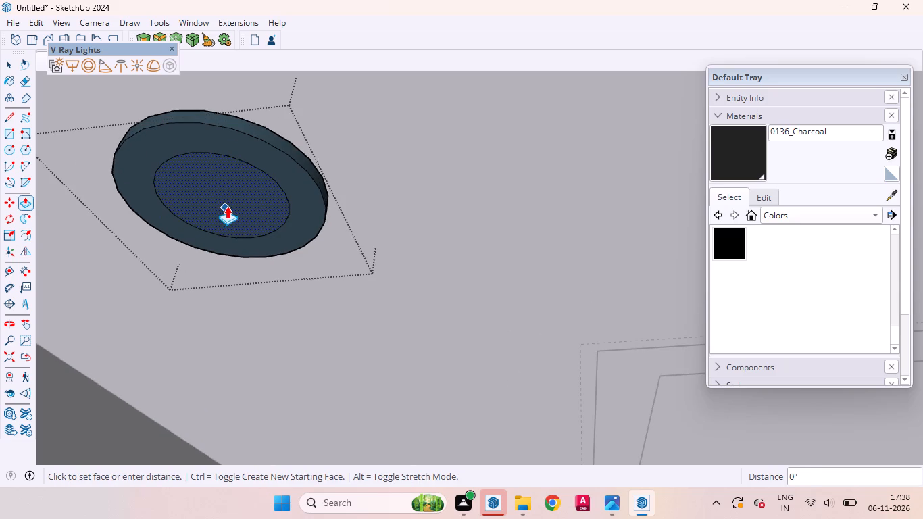
key("space")
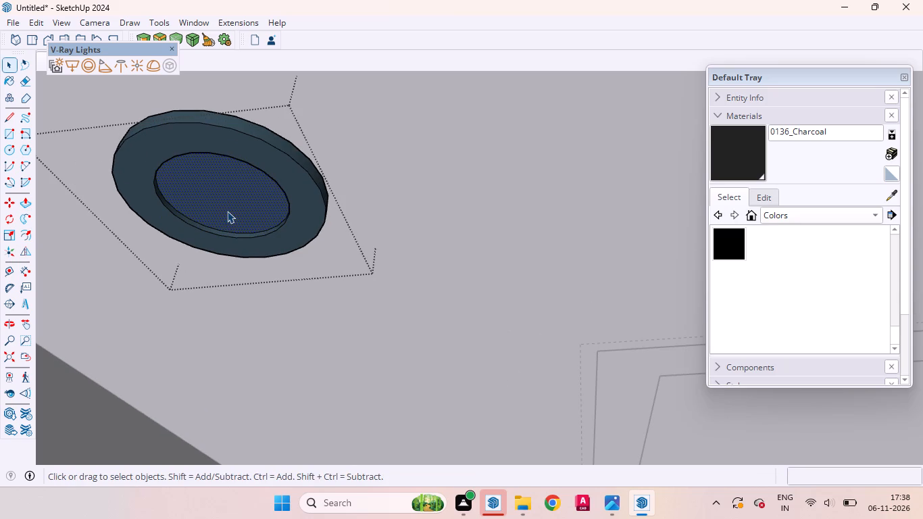
Group the recessed inner circle with its bounding edge and convert it into a V-Ray mesh light.
right_click(226, 211)
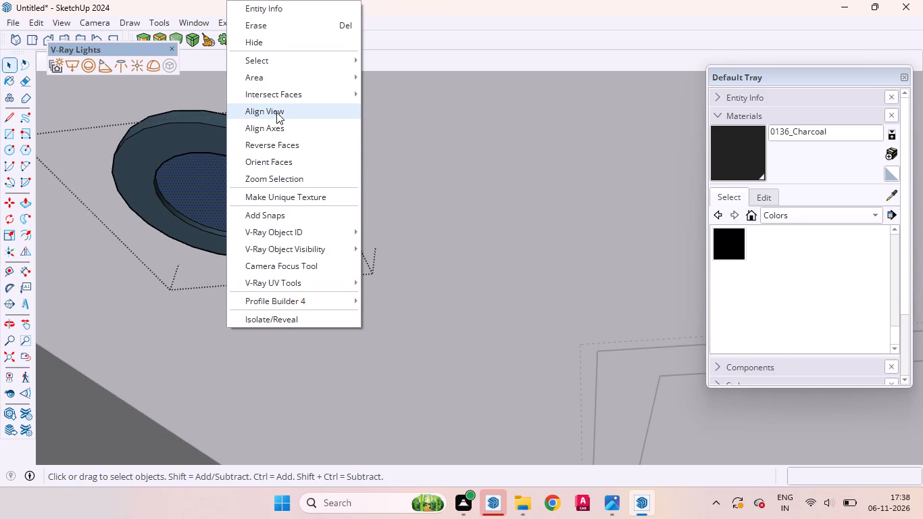
double_click(197, 203)
double_click(216, 190)
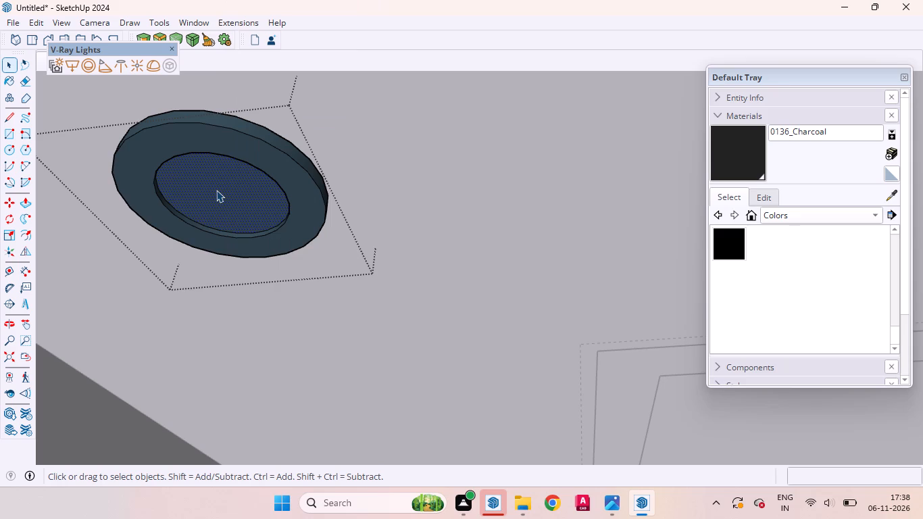
right_click(219, 190)
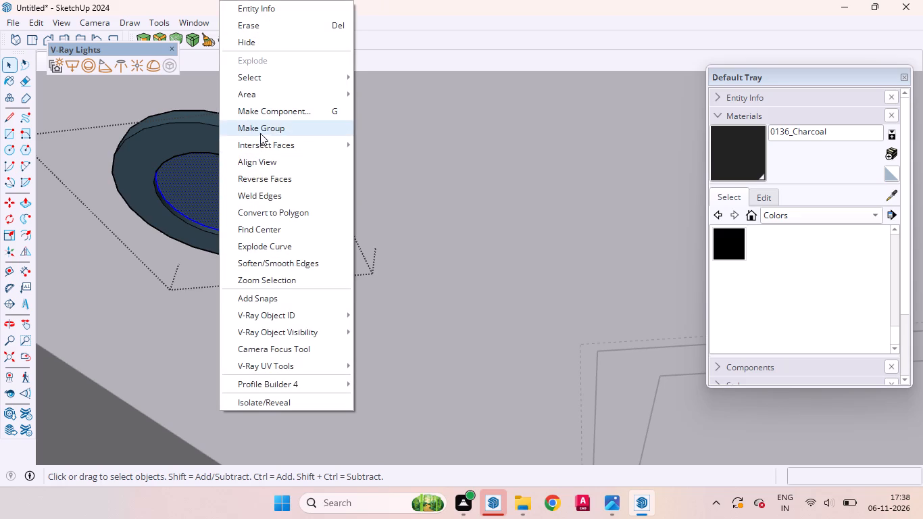
left_click(261, 131)
left_click(168, 68)
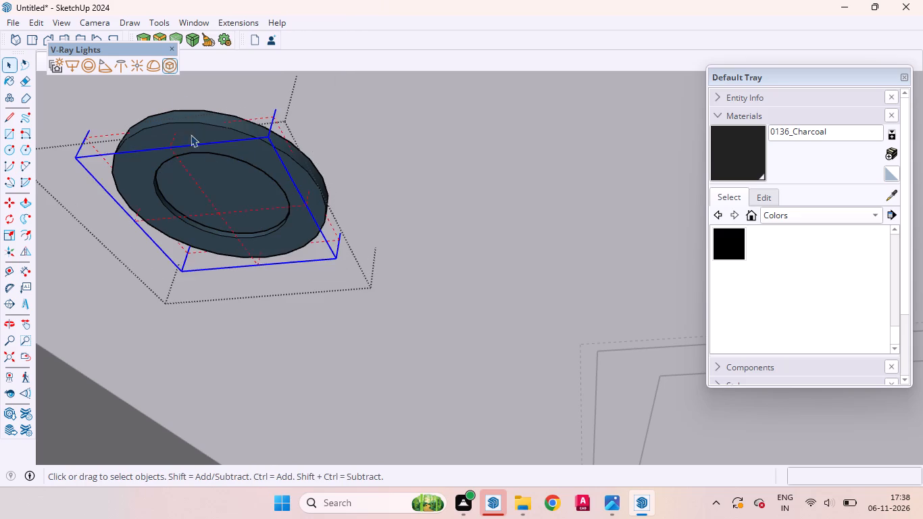
Start a V-Ray IES light and load cylinder-wide.ies from the ies-lights-pack folder.
scroll(232, 238, "down", 9)
middle_click_drag(251, 249, 214, 345)
scroll(253, 276, "down", 2)
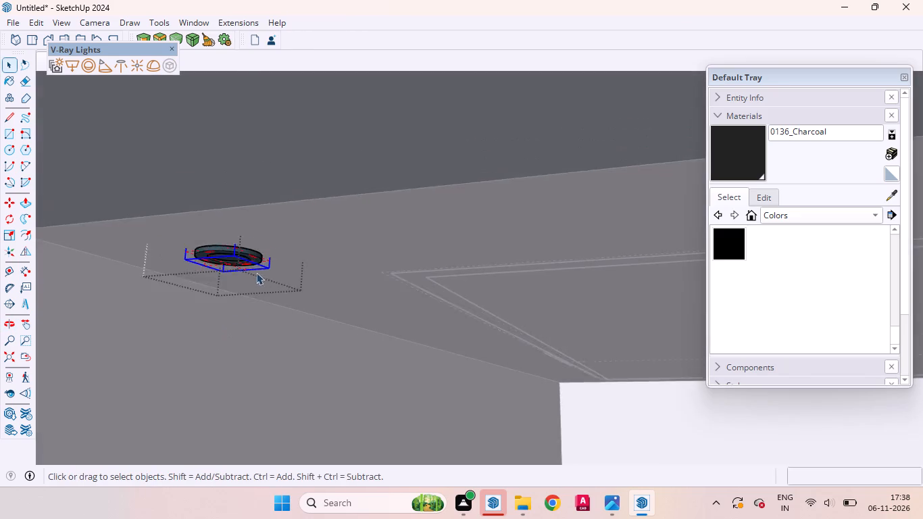
scroll(256, 272, "down", 5)
scroll(276, 244, "up", 1)
scroll(276, 244, "down", 7)
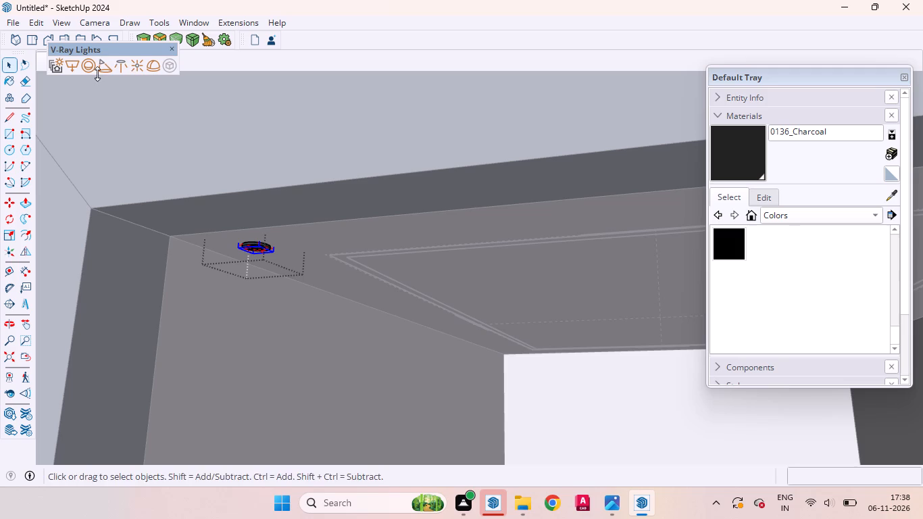
left_click(124, 61)
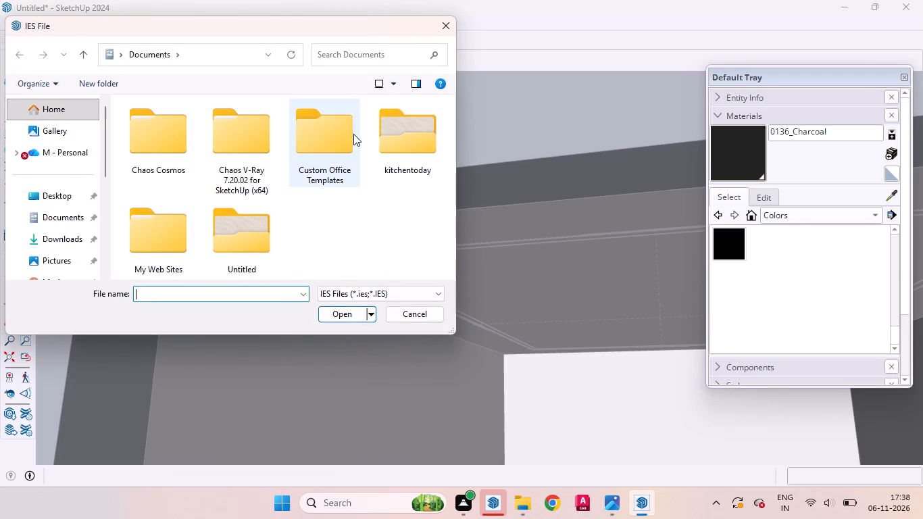
scroll(255, 215, "down", 5)
left_click(73, 154)
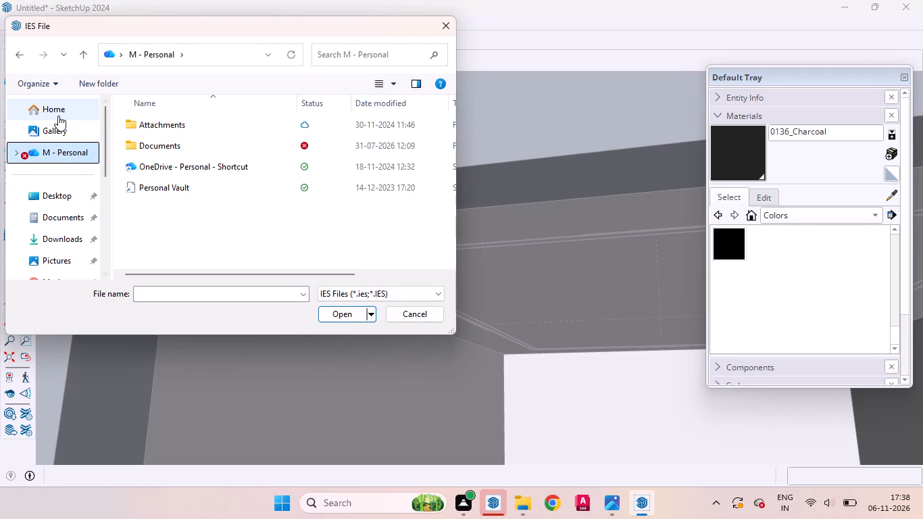
left_click(57, 116)
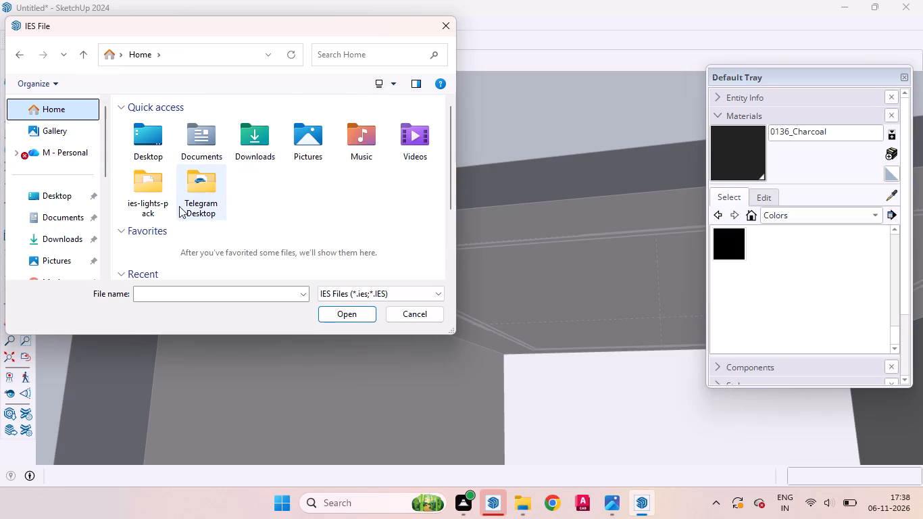
left_click(148, 193)
left_click(341, 311)
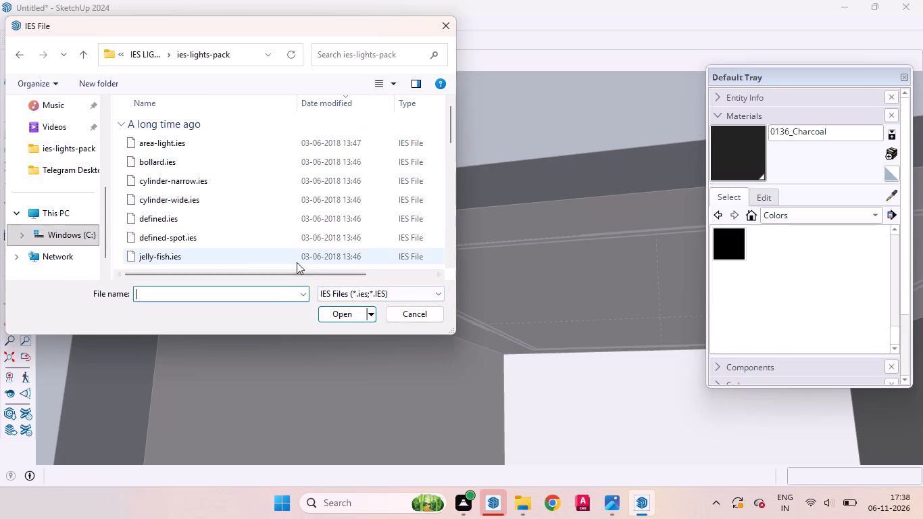
left_click(191, 203)
left_click(349, 314)
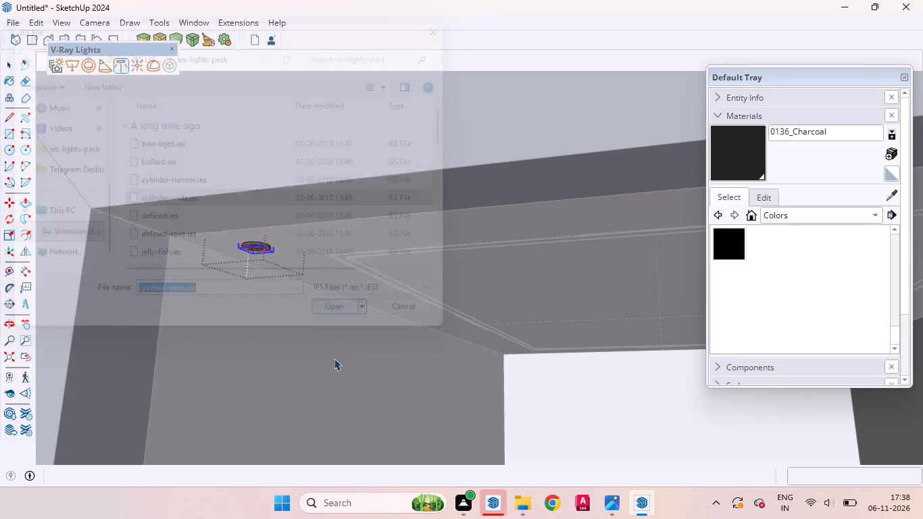
Place the IES light at the centre of the downlight's recessed face and leave the downlight's editing context.
scroll(255, 285, "up", 4)
scroll(259, 272, "down", 1)
scroll(264, 262, "up", 7)
scroll(264, 247, "down", 1)
scroll(264, 247, "up", 13)
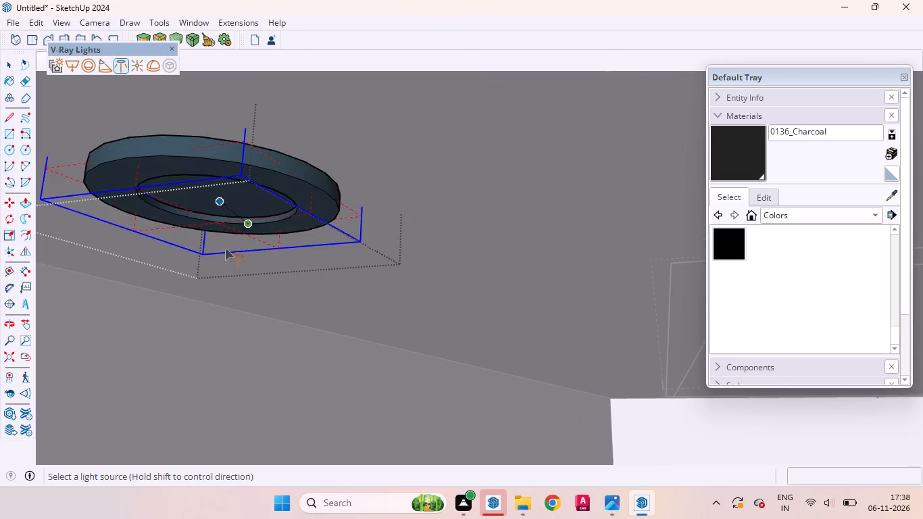
middle_click_drag(224, 248, 240, 148)
left_click(246, 130)
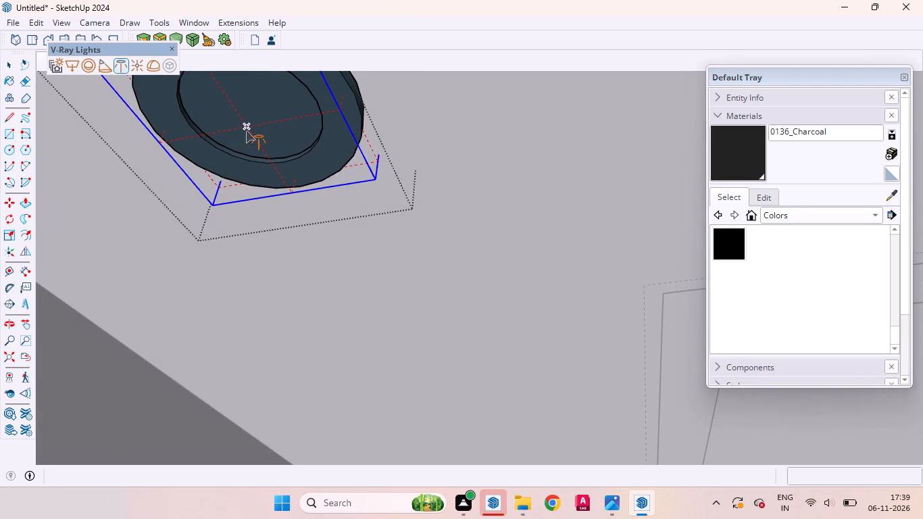
scroll(286, 259, "down", 17)
middle_click_drag(307, 285, 281, 427)
scroll(281, 420, "up", 1)
scroll(293, 367, "down", 4)
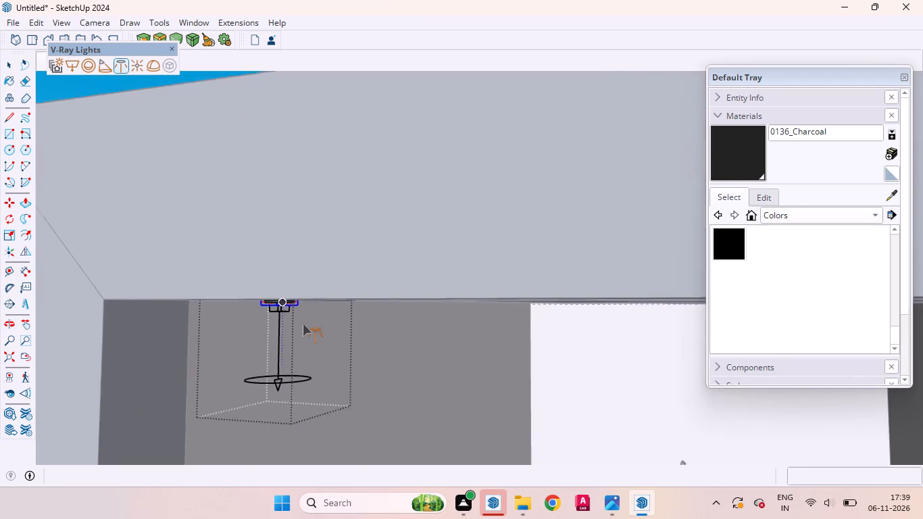
scroll(303, 324, "down", 17)
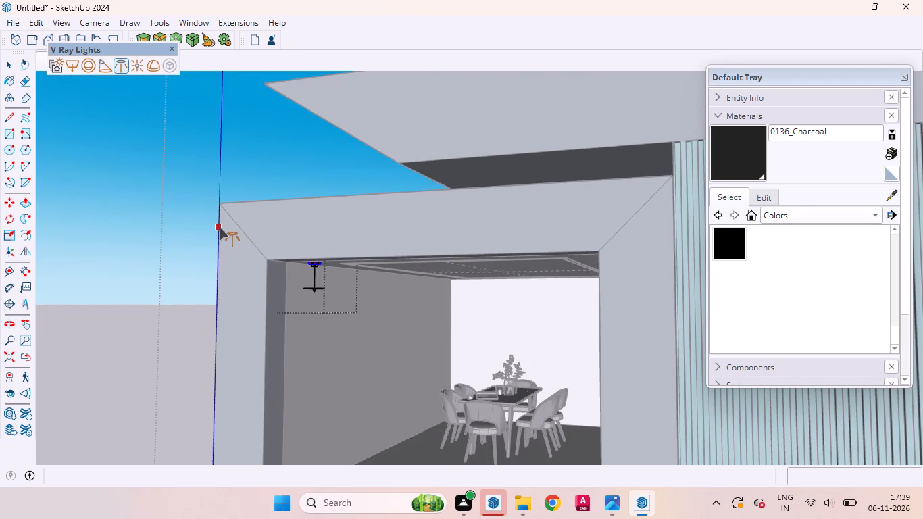
key("space")
left_click(142, 222)
scroll(297, 287, "up", 8)
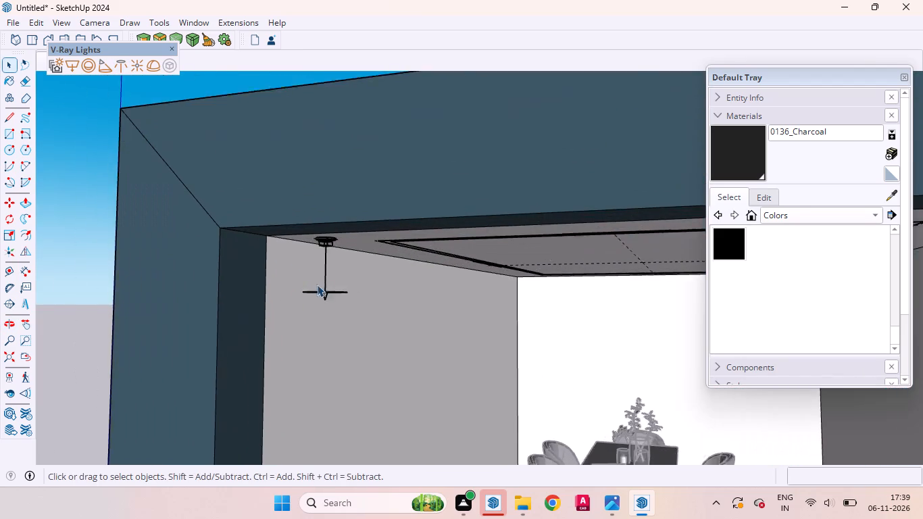
Paint the downlight's housing faces with white Color M00 inside its group, and leave the group.
middle_click_drag(333, 276, 372, 182)
scroll(357, 185, "up", 1)
scroll(343, 223, "down", 11)
scroll(440, 137, "up", 3)
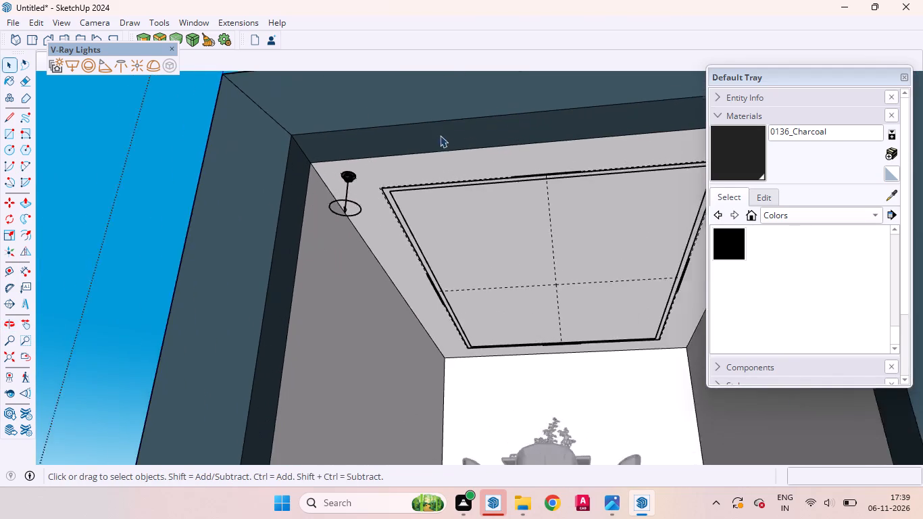
scroll(440, 135, "up", 20)
scroll(440, 135, "up", 1)
left_click(342, 193)
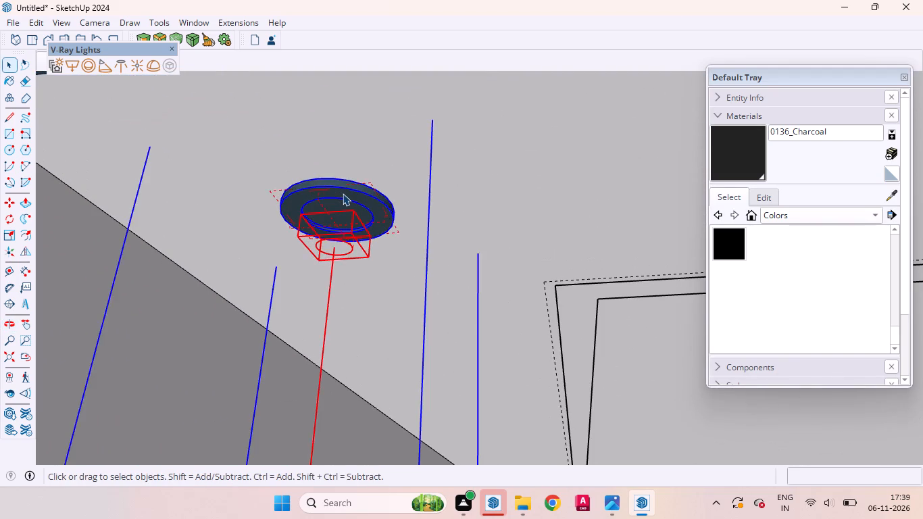
left_click(343, 193)
left_click(340, 189)
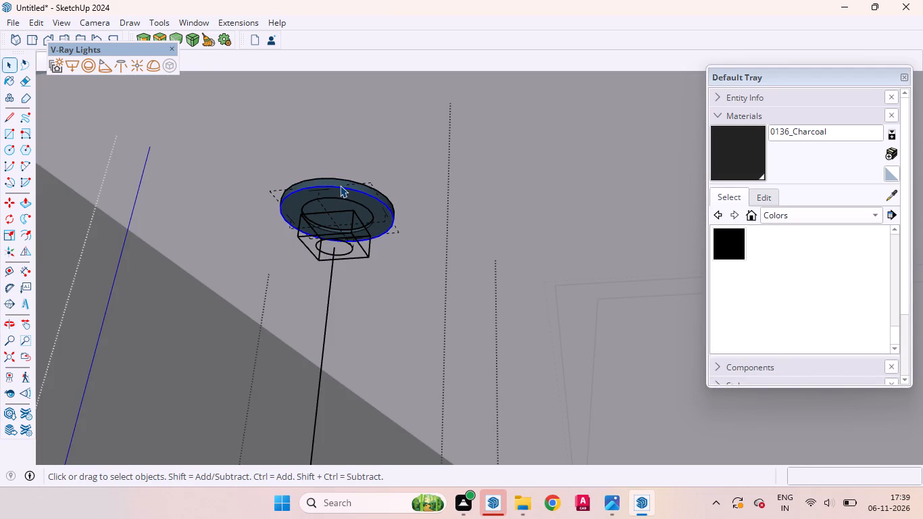
double_click(340, 185)
double_click(340, 194)
double_click(340, 191)
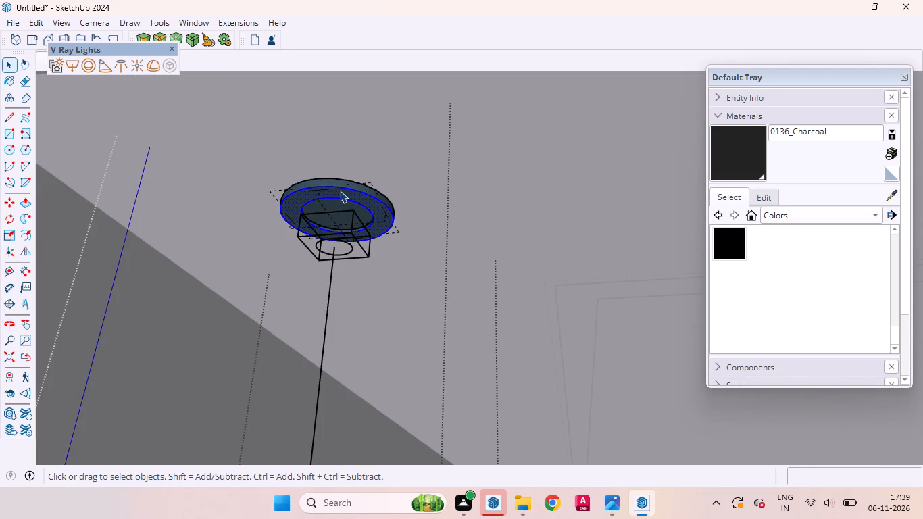
triple_click(340, 185)
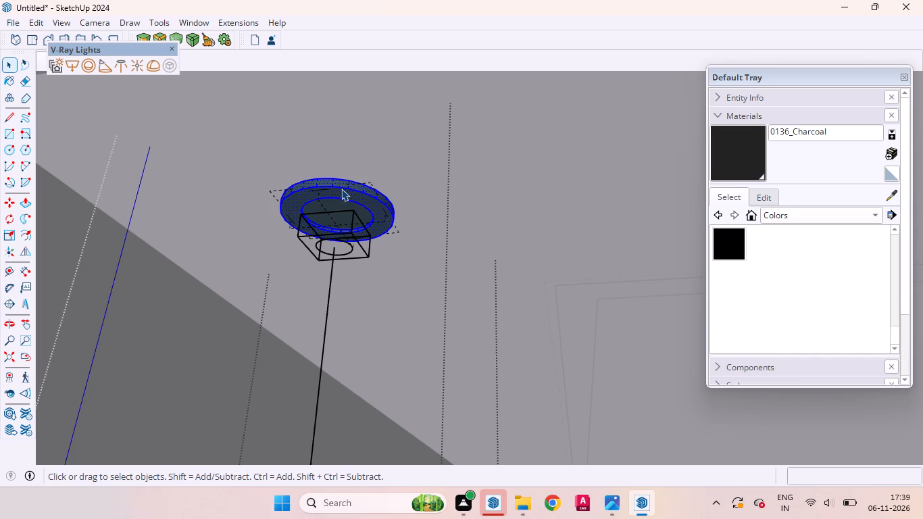
left_click(874, 215)
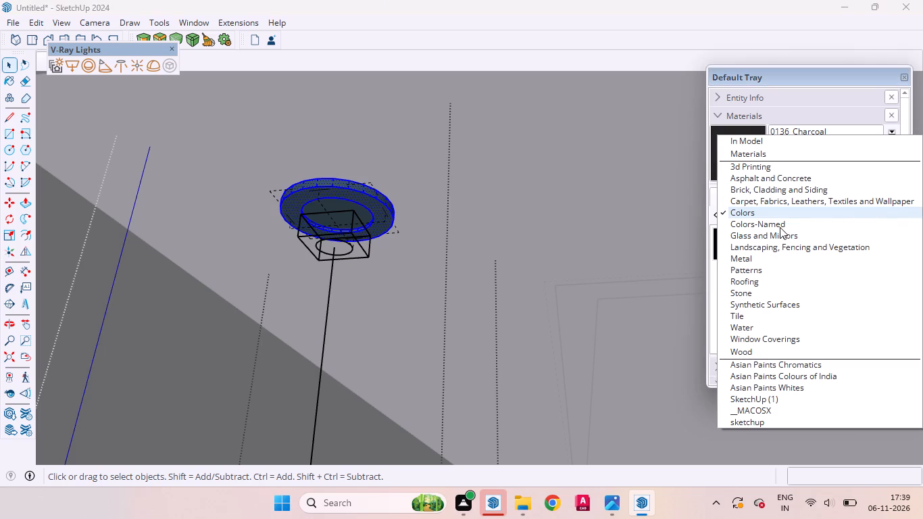
left_click(707, 270)
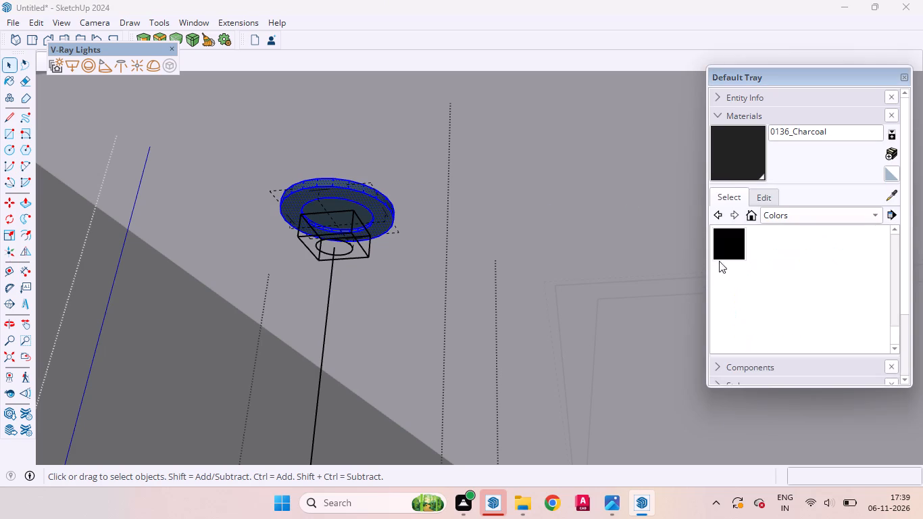
scroll(749, 232, "up", 3)
left_click(756, 278)
scroll(414, 203, "up", 5)
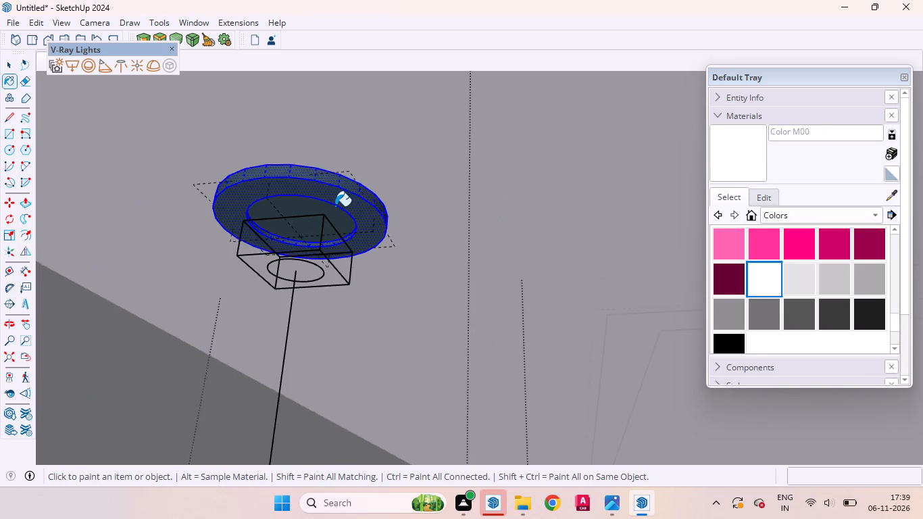
scroll(335, 206, "up", 3)
left_click(335, 197)
scroll(329, 204, "up", 9)
left_click(283, 208)
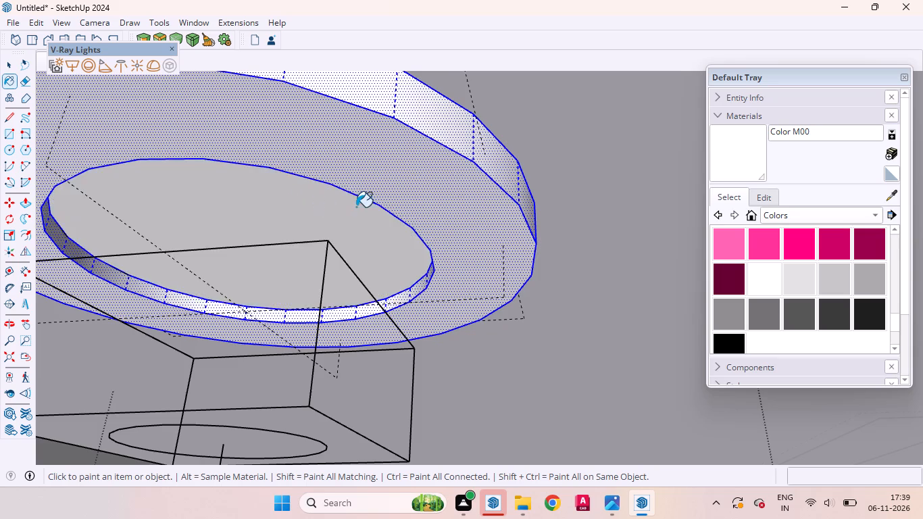
scroll(356, 207, "down", 14)
key("space")
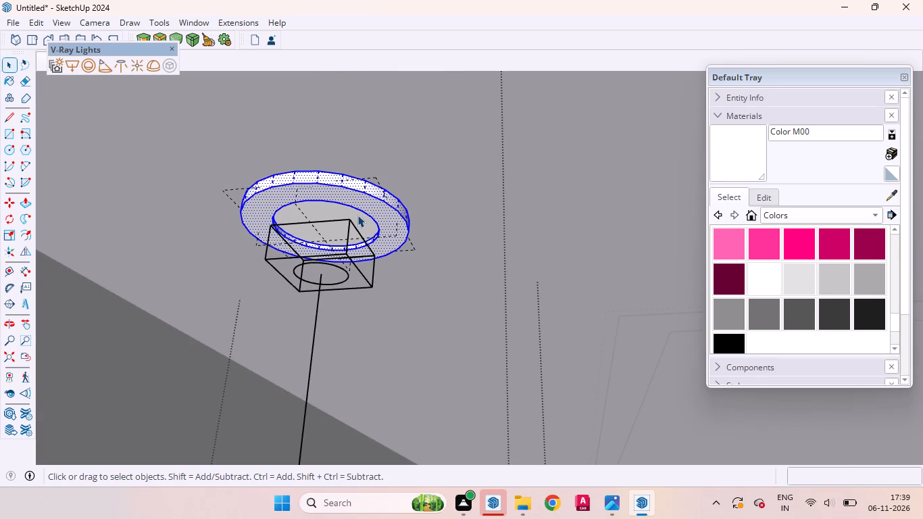
scroll(355, 213, "down", 5)
scroll(353, 214, "up", 1)
scroll(353, 214, "down", 20)
scroll(353, 214, "down", 2)
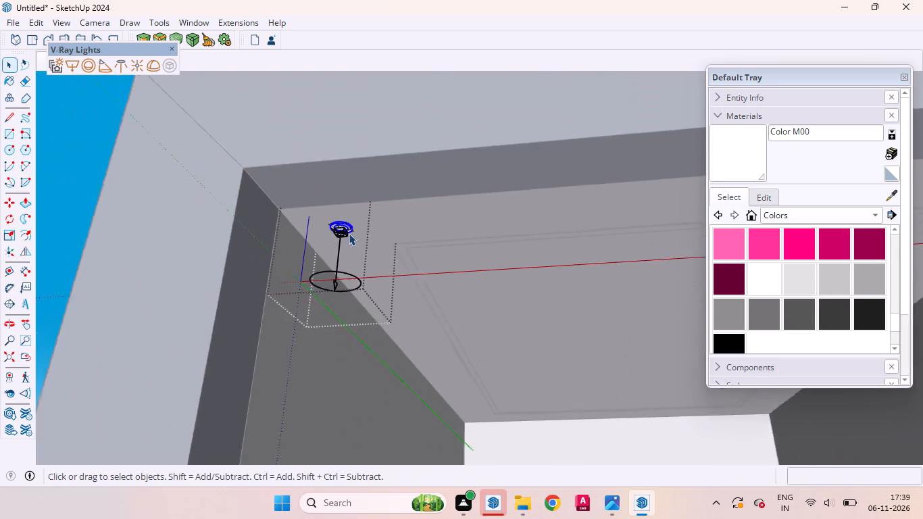
scroll(349, 233, "down", 7)
left_click(174, 229)
Copy the corner downlight about 4' 9 5/16" along the room's front ceiling edge, to the middle of the strip frame's front side.
scroll(302, 230, "up", 10)
middle_click_drag(397, 256, 389, 237)
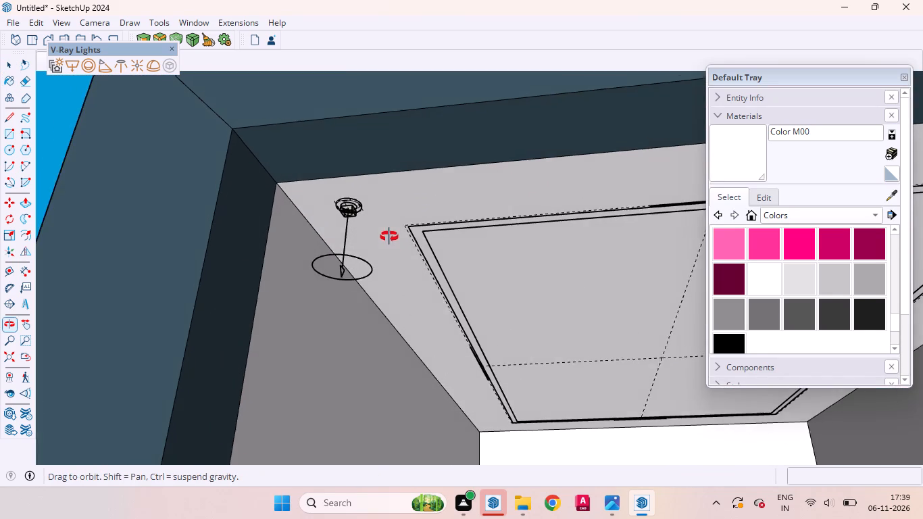
middle_click_drag(389, 237, 284, 193)
scroll(296, 210, "up", 6)
scroll(316, 225, "down", 5)
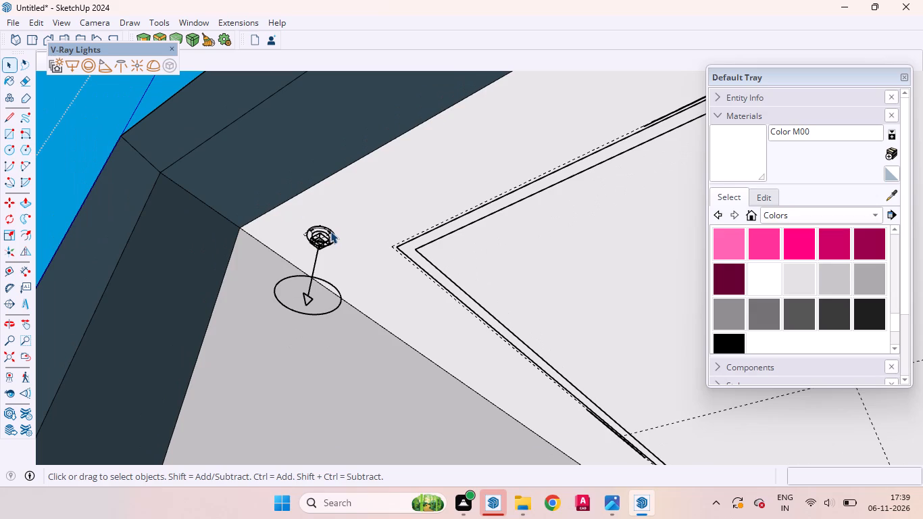
left_click(330, 231)
left_click(319, 234)
scroll(341, 224, "down", 7)
scroll(359, 232, "up", 3)
scroll(360, 232, "down", 3)
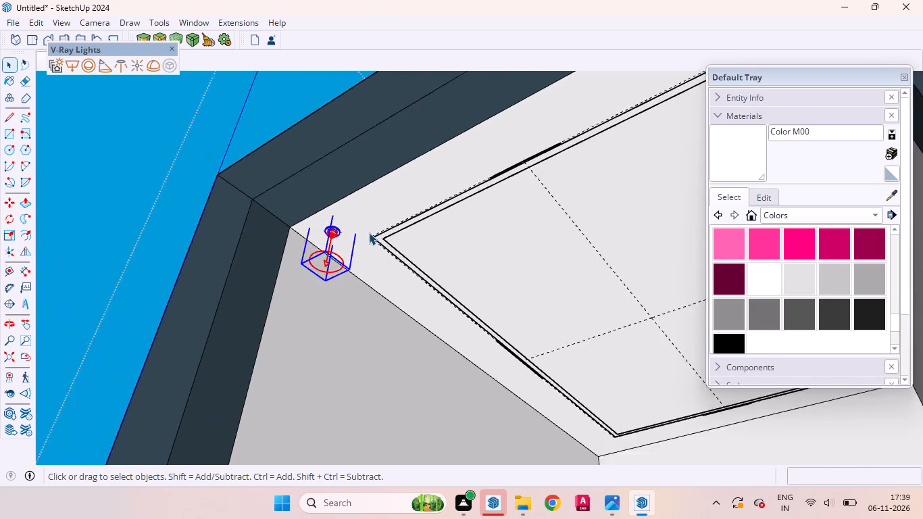
scroll(369, 232, "down", 10)
middle_click_drag(365, 236, 509, 235)
scroll(428, 318, "down", 5)
scroll(408, 169, "up", 8)
key("m")
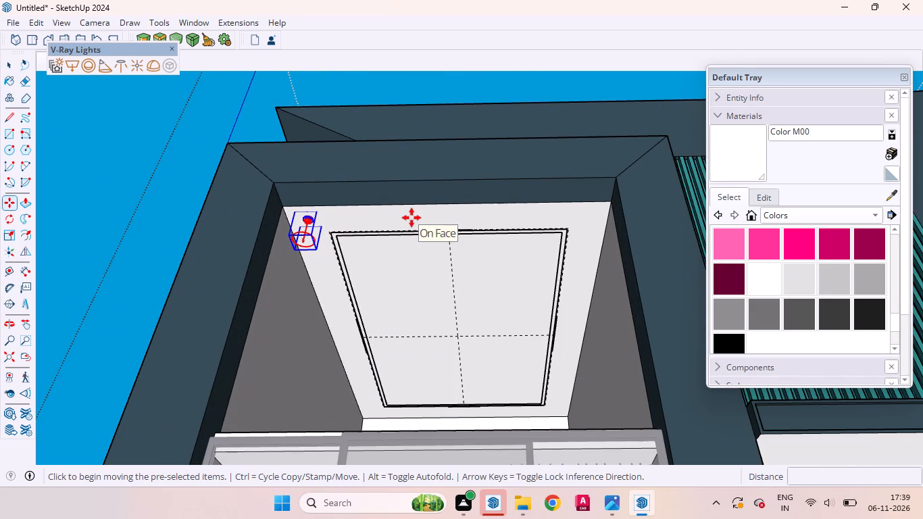
scroll(322, 221, "up", 4)
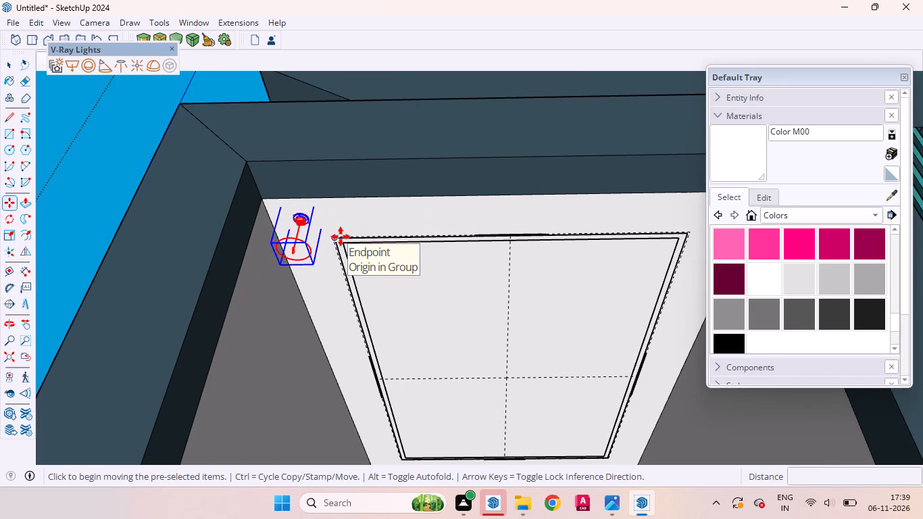
left_click(333, 228)
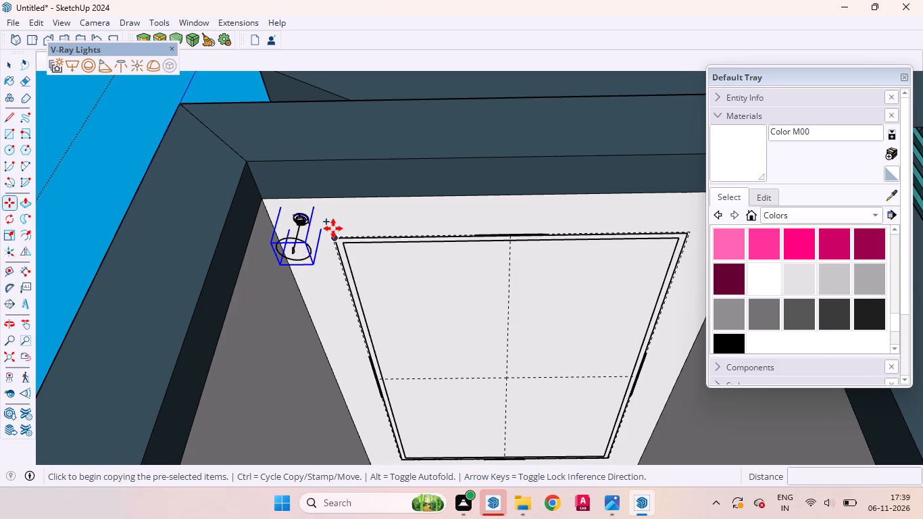
left_click(537, 228)
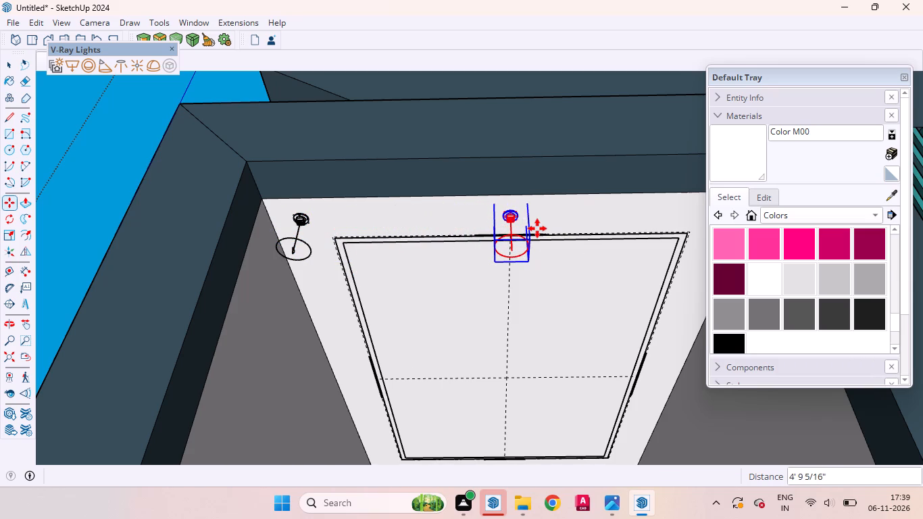
Copy the middle downlight about 4' 6 1/2" along the front ceiling edge to the opposite front corner.
left_click(537, 228)
scroll(509, 224, "down", 4)
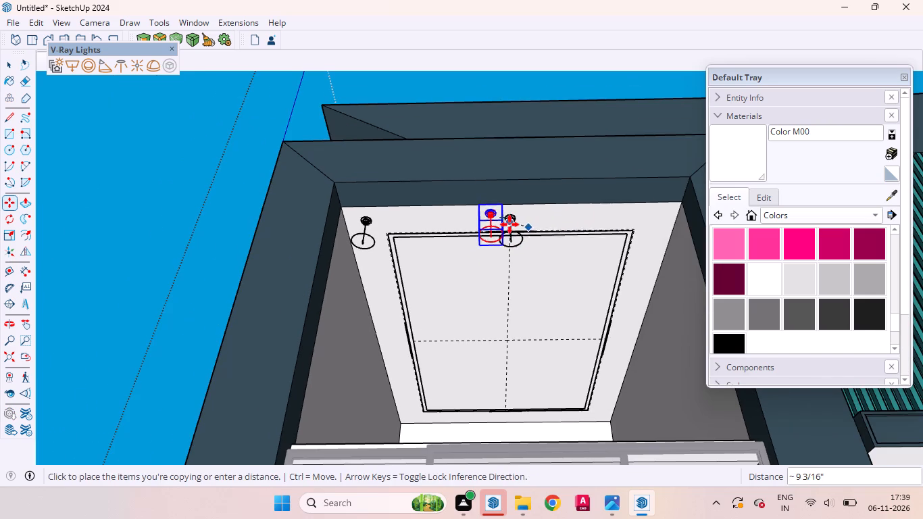
left_click(664, 229)
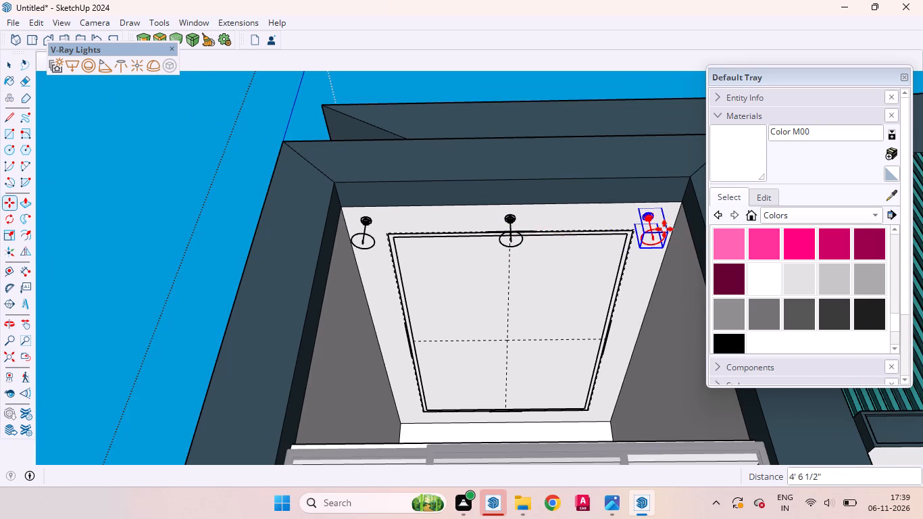
key("space")
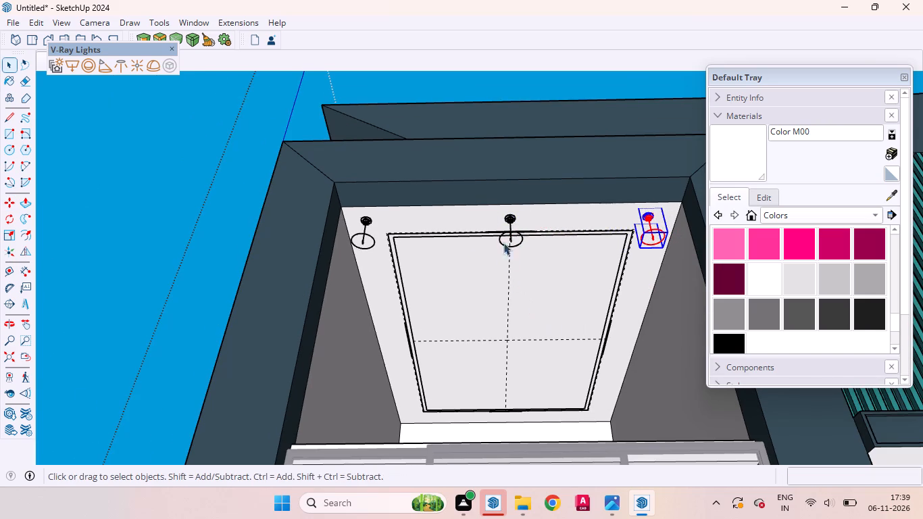
Copy the front row of three downlights about 6' 1 7/8" straight back into the room along the ceiling.
scroll(503, 219, "up", 4)
left_click(514, 220, "ctrl")
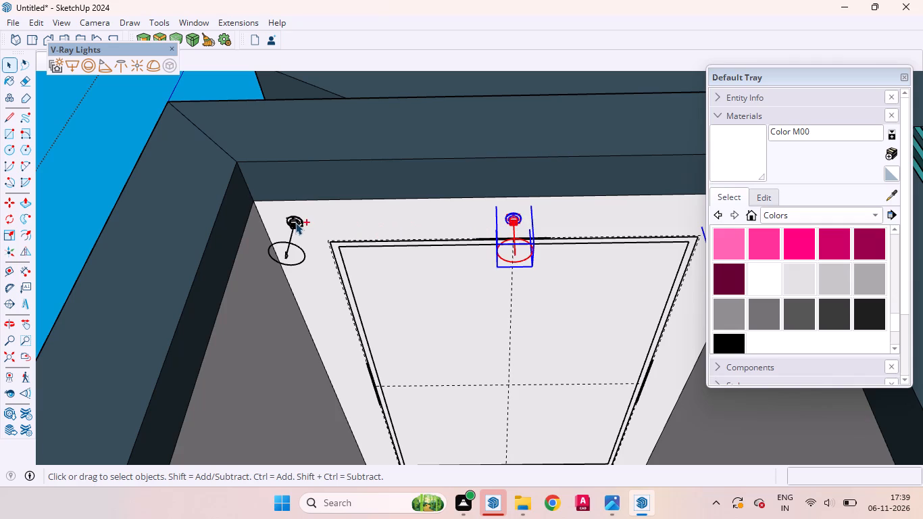
left_click(297, 222, "ctrl")
scroll(305, 251, "down", 10, "ctrl")
key("m")
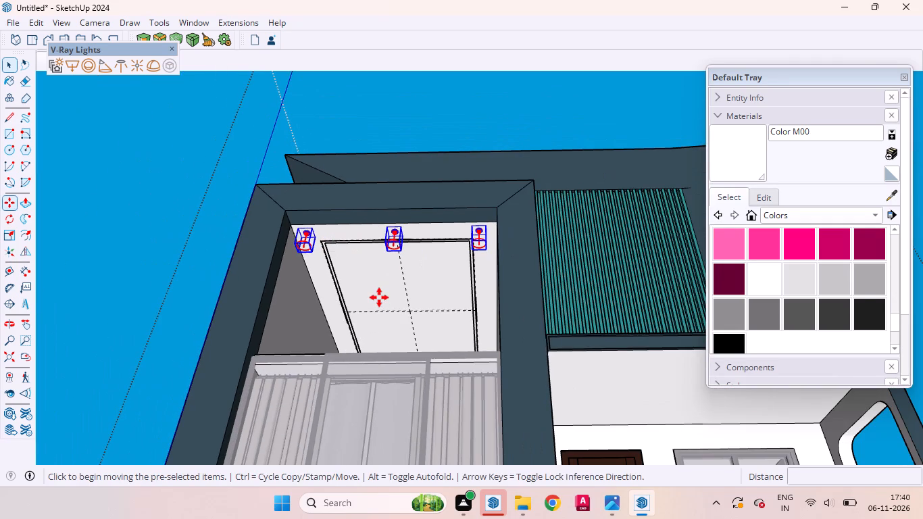
middle_click_drag(381, 303, 284, 361)
scroll(416, 312, "up", 3)
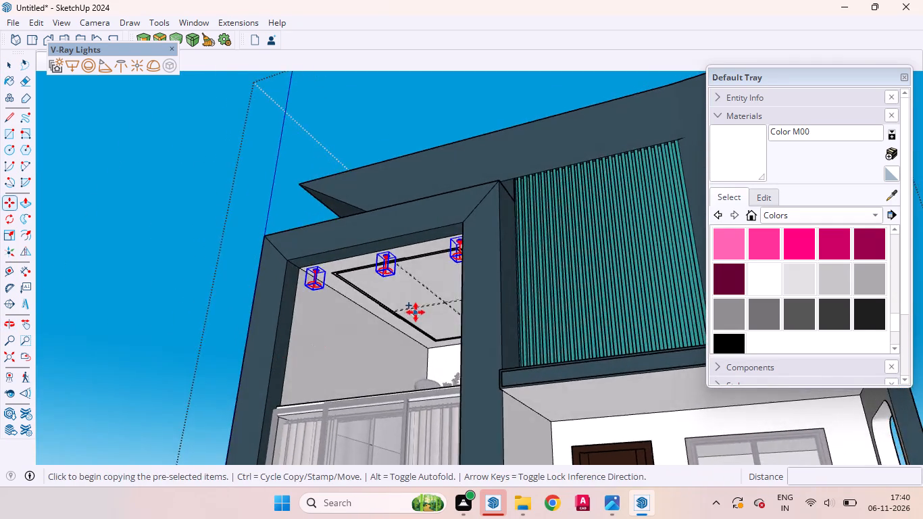
scroll(416, 312, "up", 9)
middle_click_drag(387, 318, 341, 322)
scroll(334, 334, "down", 4)
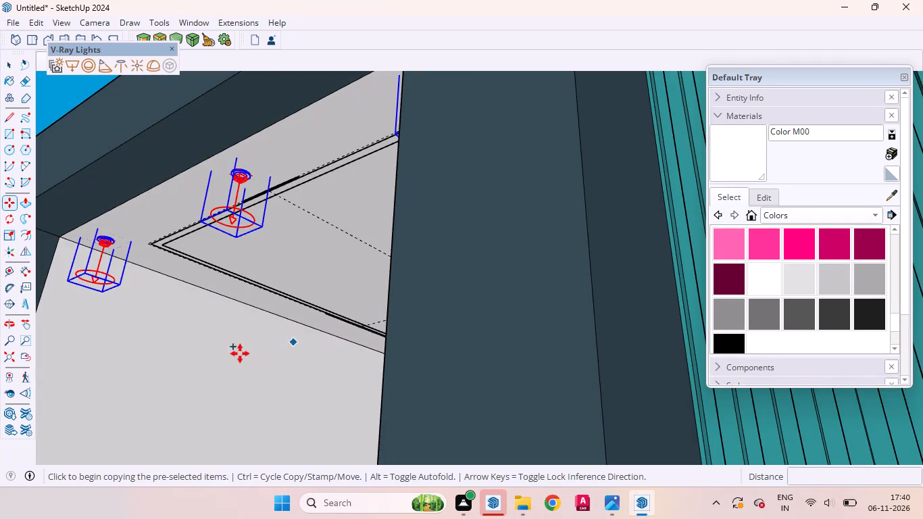
middle_click_drag(261, 373, 299, 400)
scroll(366, 335, "down", 7)
scroll(311, 345, "up", 4)
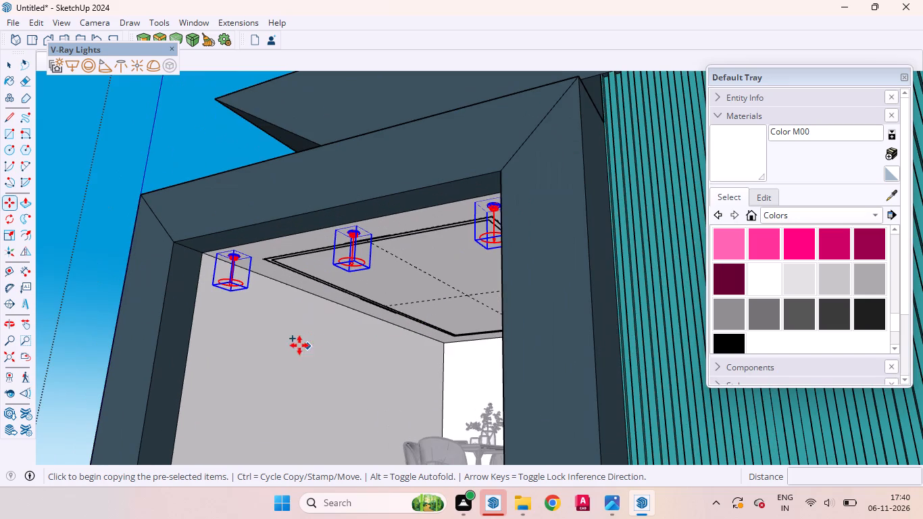
left_click(248, 316)
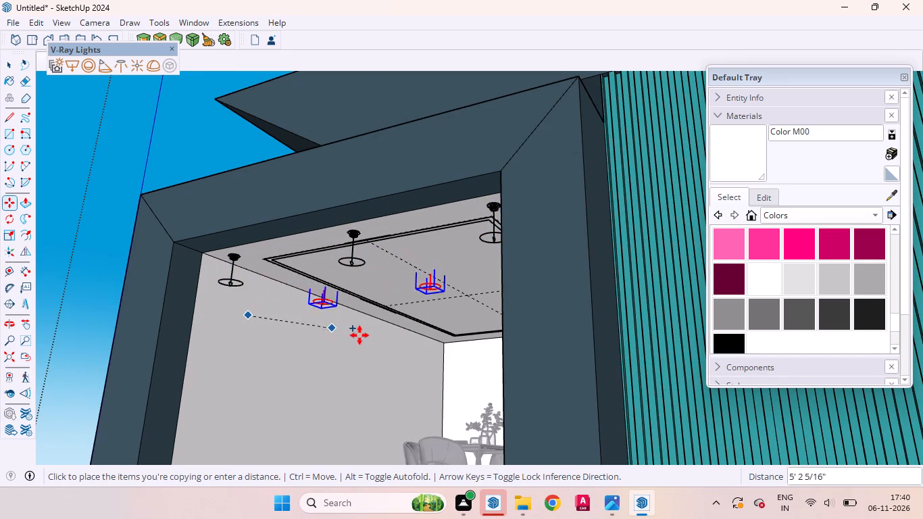
scroll(366, 337, "up", 4)
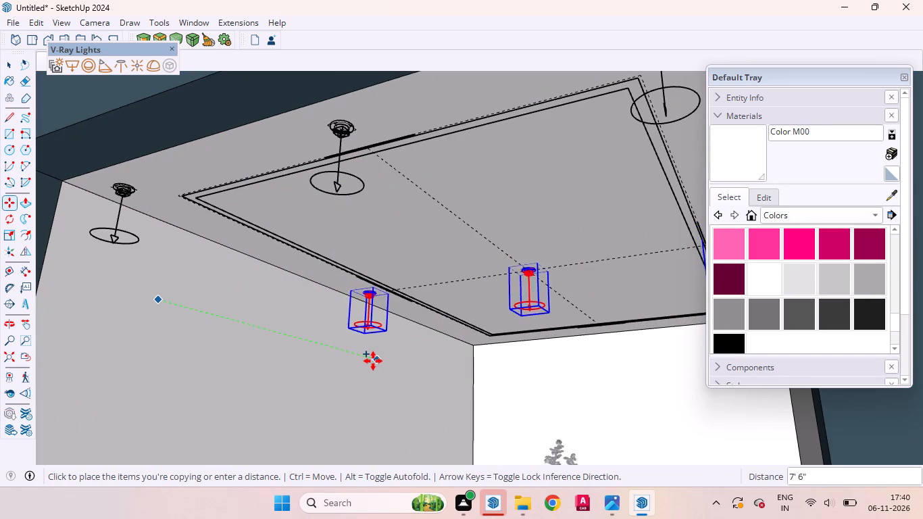
left_click(350, 352)
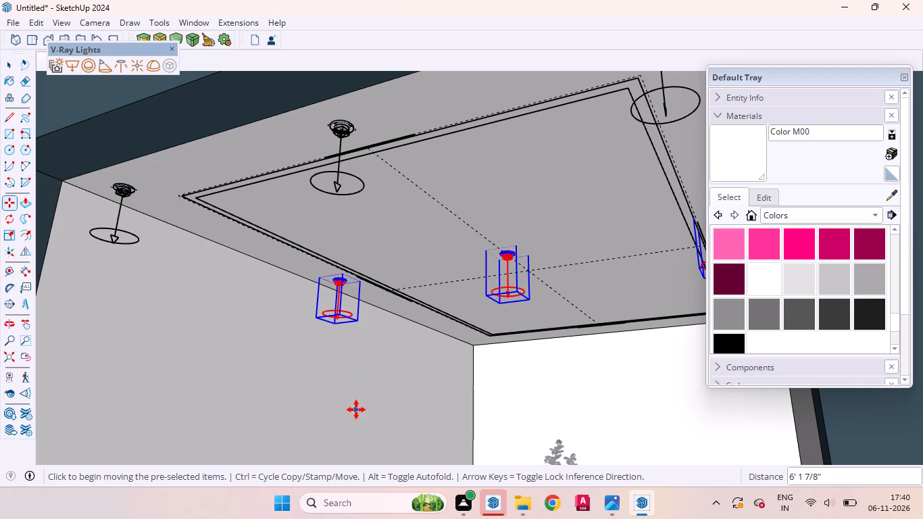
Multiply the copied downlight row into an array of 3 copies at the same spacing.
key("shift+asterisk")
key("2")
key("BackSpace")
key("3")
key("Return")
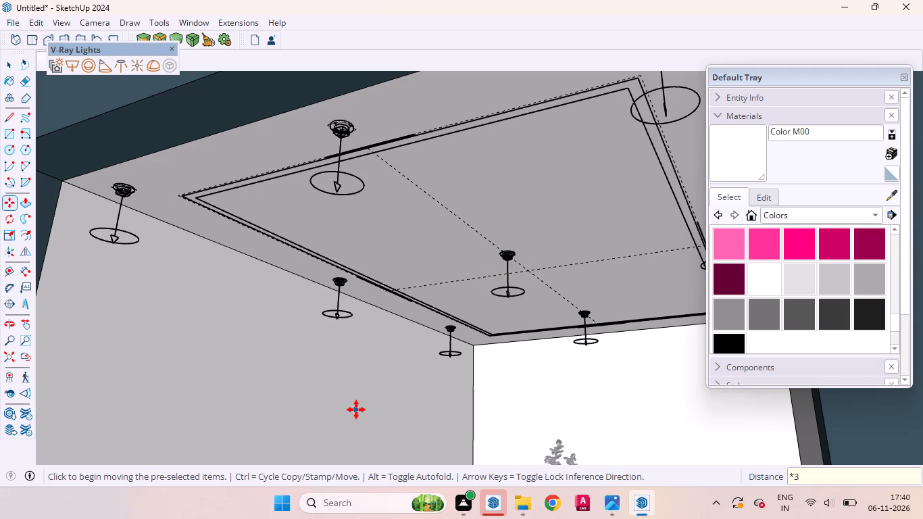
key("space")
Erase the downlight in the centre of the ceiling, inside the strip frame.
scroll(360, 410, "down", 5)
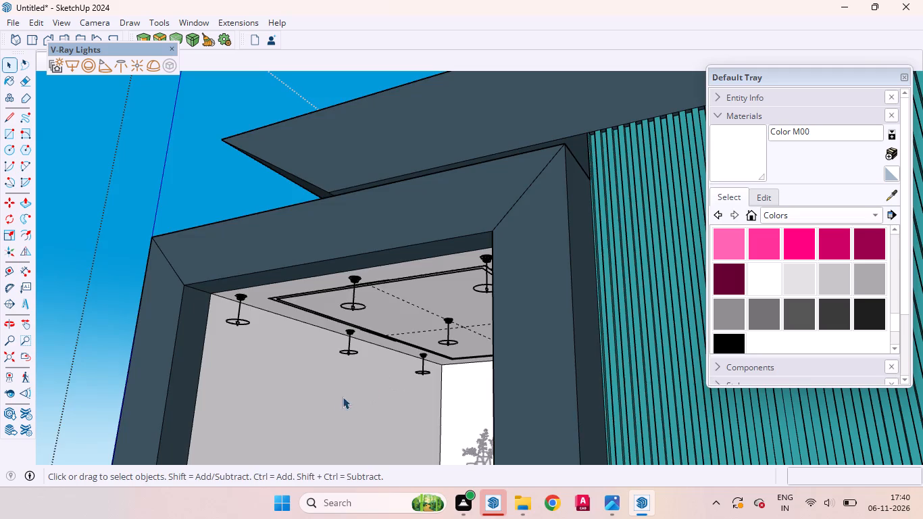
middle_click_drag(337, 397, 411, 342)
scroll(434, 308, "up", 4)
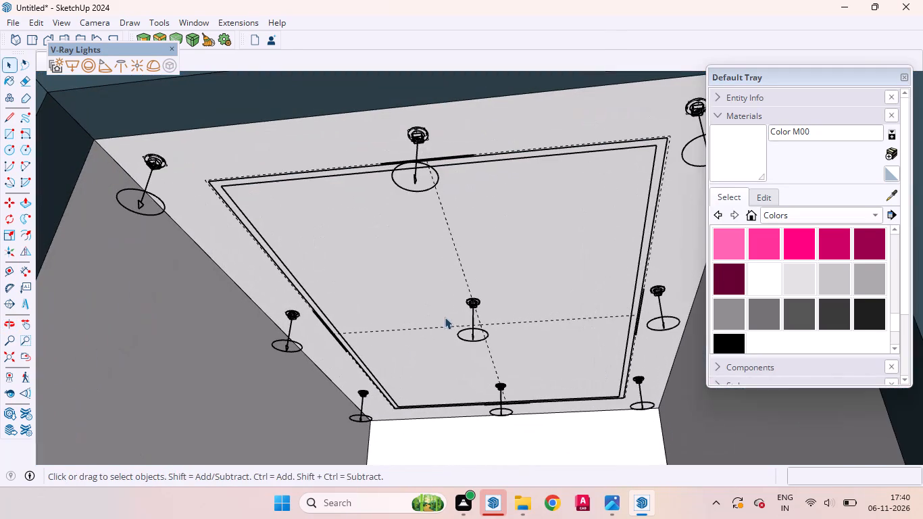
left_click(477, 302)
right_click(477, 302)
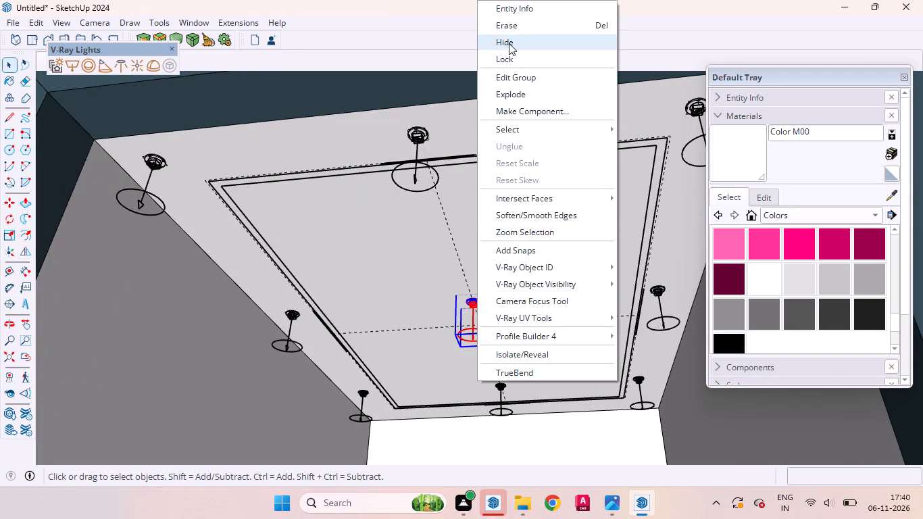
left_click(511, 26)
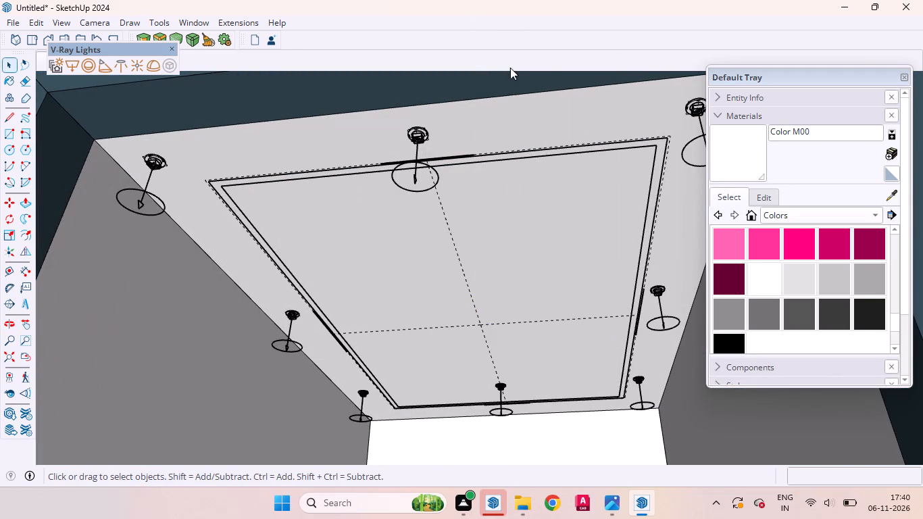
Erase the middle downlight of the rear row at the back of the ceiling.
middle_click_drag(503, 383, 407, 407)
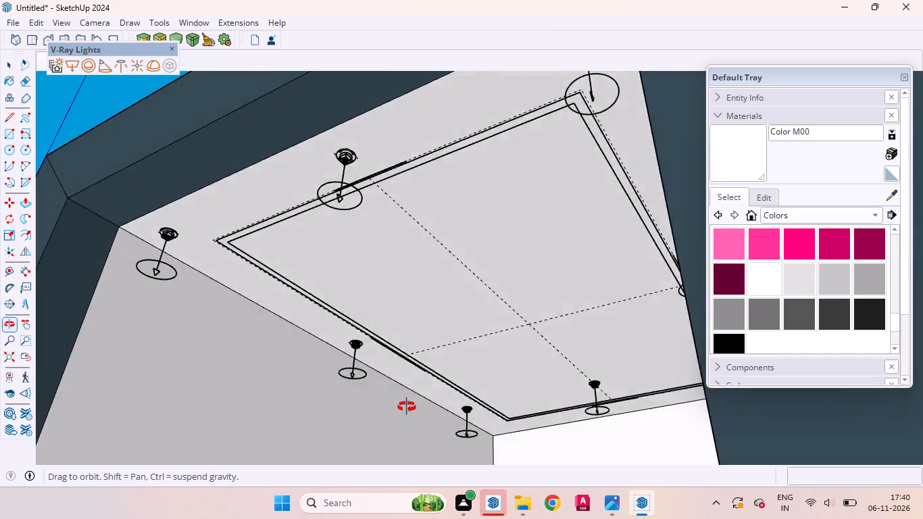
middle_click_drag(407, 407, 409, 407)
scroll(526, 380, "up", 10)
middle_click_drag(559, 374, 472, 362)
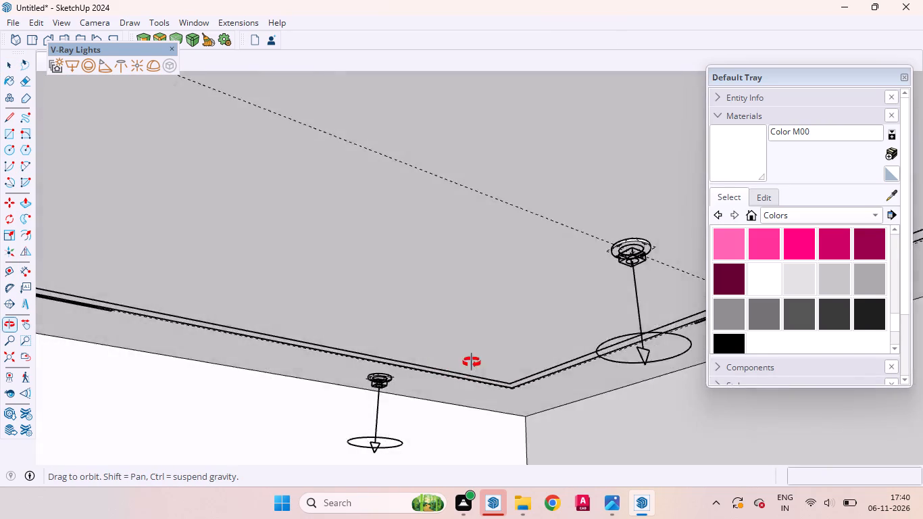
middle_click_drag(472, 362, 568, 332)
scroll(559, 335, "down", 2)
scroll(502, 341, "up", 1)
scroll(501, 339, "down", 3)
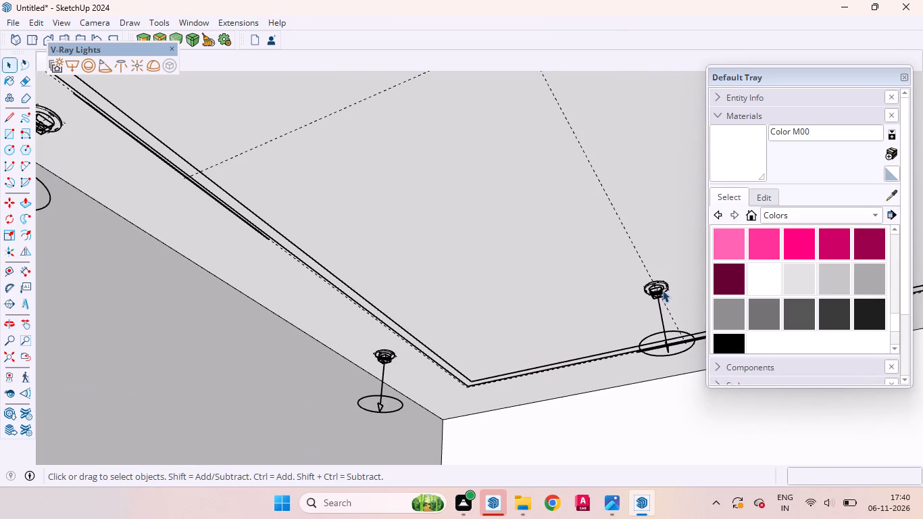
left_click(658, 289)
right_click(657, 289)
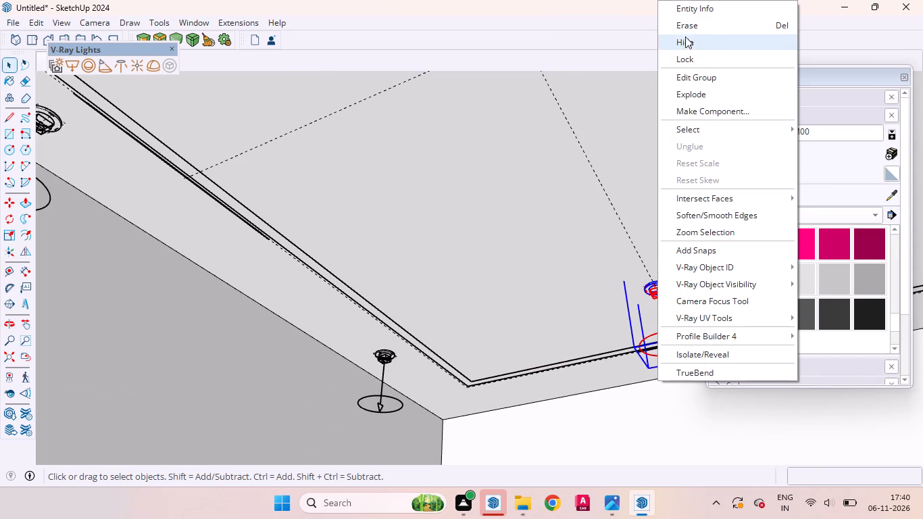
left_click(684, 30)
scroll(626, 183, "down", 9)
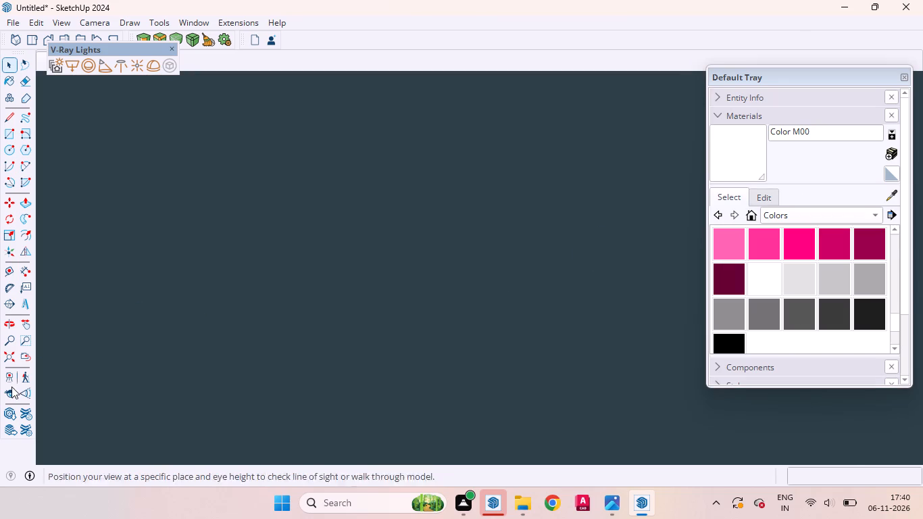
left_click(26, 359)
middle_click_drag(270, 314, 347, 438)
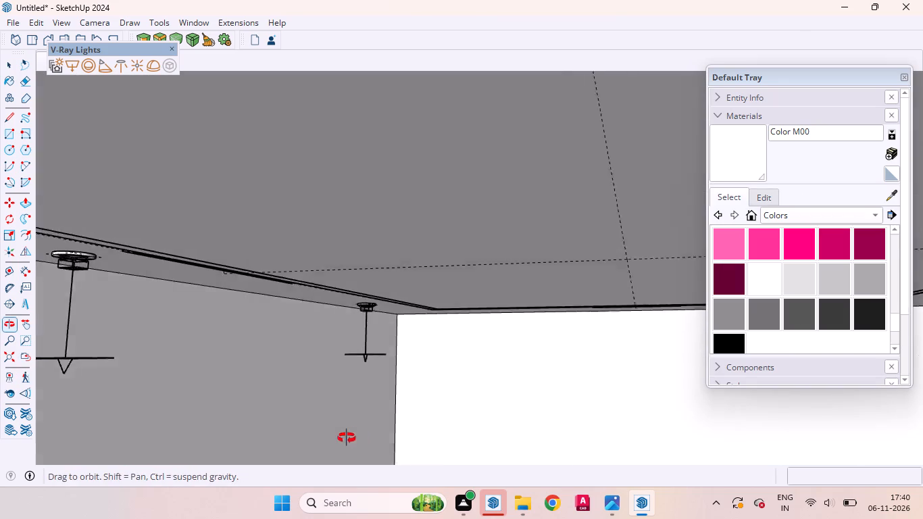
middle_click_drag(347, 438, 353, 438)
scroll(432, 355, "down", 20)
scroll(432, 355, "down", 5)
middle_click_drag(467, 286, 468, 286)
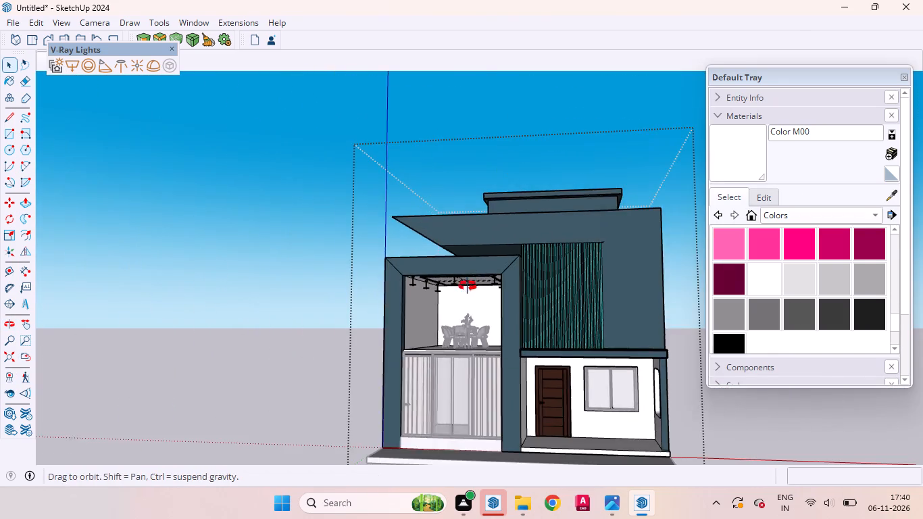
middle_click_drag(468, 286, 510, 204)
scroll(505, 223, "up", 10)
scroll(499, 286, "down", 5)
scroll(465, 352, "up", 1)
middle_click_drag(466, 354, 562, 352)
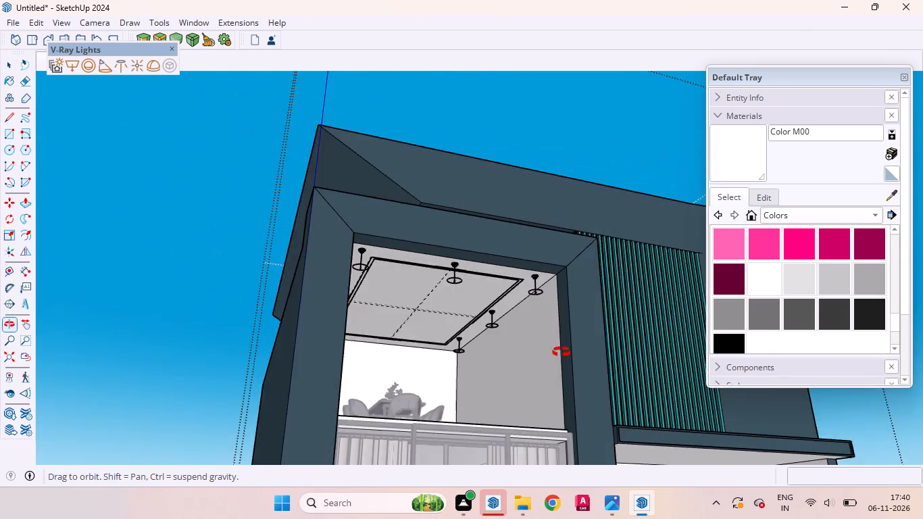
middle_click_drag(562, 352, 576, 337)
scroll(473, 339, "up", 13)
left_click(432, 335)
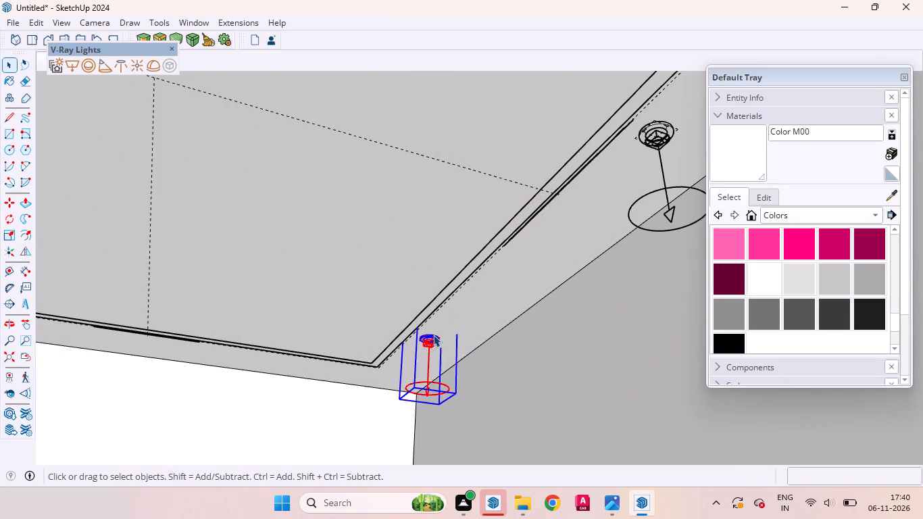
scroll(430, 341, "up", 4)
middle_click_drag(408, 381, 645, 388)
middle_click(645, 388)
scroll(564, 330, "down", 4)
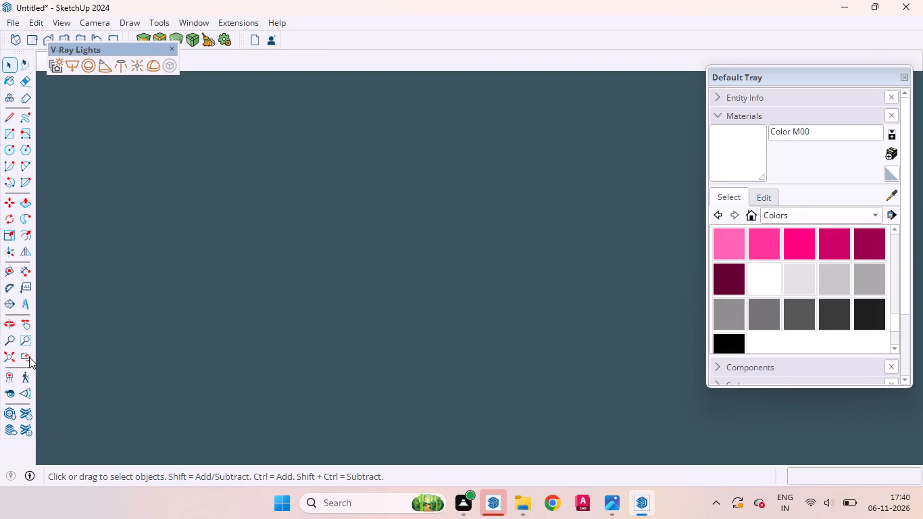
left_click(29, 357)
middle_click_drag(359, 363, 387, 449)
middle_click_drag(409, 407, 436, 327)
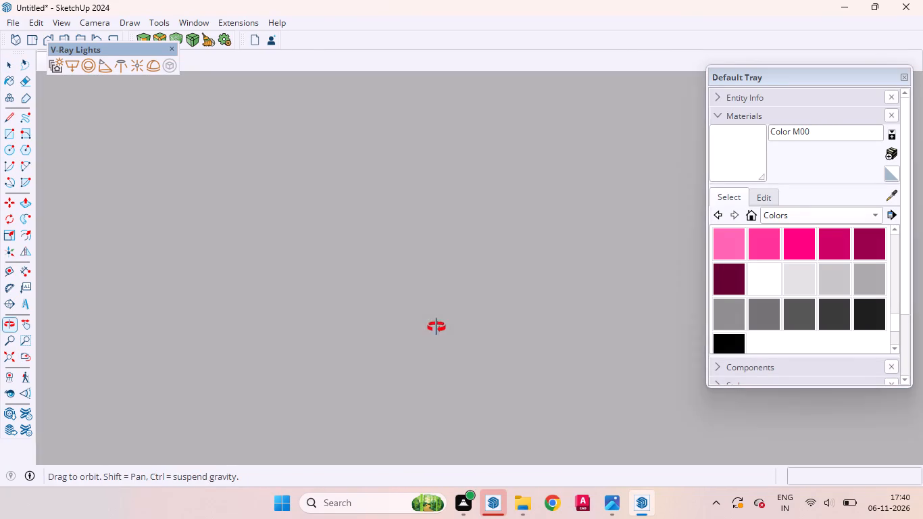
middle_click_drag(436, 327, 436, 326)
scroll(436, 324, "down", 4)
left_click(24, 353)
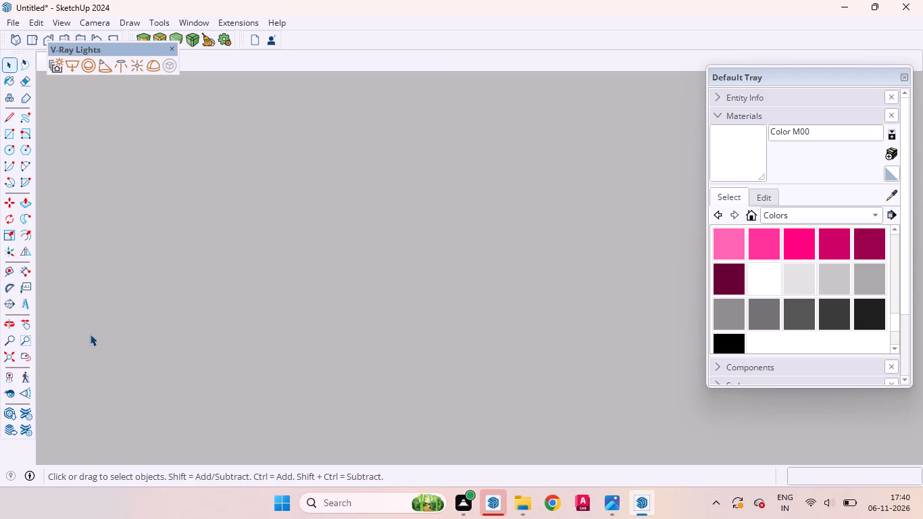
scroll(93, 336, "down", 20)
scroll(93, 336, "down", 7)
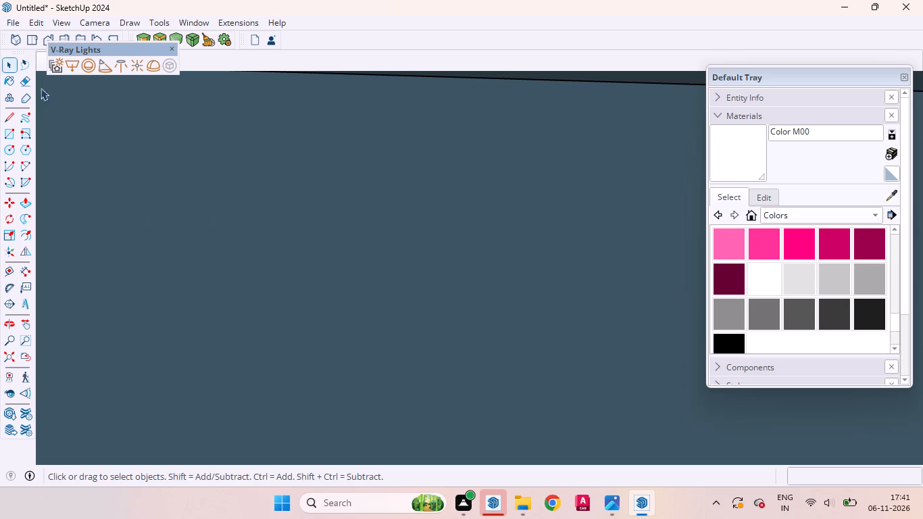
Move the middle downlight beside the right-hand wall about 1' 3" toward the back, in line with the ceiling's crosswise guide line.
left_click(47, 38)
scroll(347, 181, "down", 9)
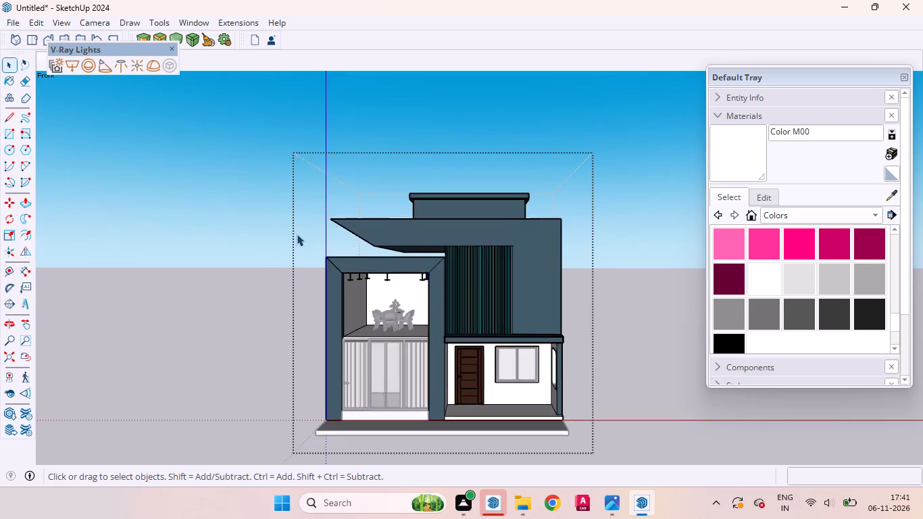
scroll(301, 234, "up", 10)
scroll(500, 264, "down", 7)
middle_click_drag(395, 271, 551, 228)
scroll(395, 271, "up", 4)
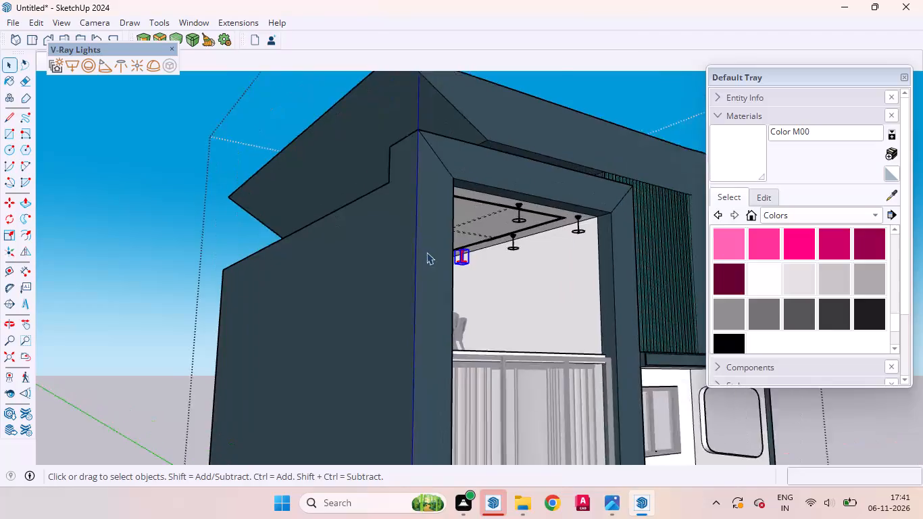
scroll(426, 252, "up", 2)
scroll(459, 229, "down", 6)
scroll(524, 234, "up", 5)
scroll(489, 234, "down", 1)
scroll(489, 234, "up", 8)
left_click(491, 226)
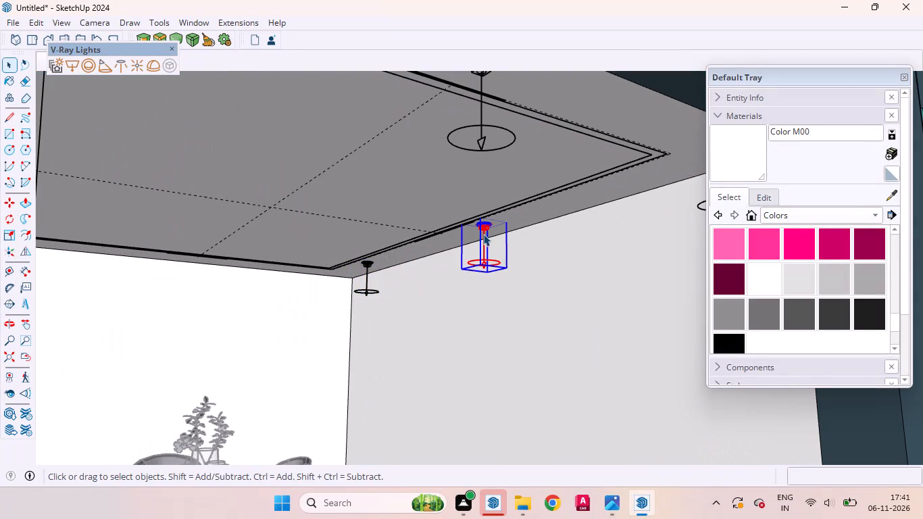
key("m")
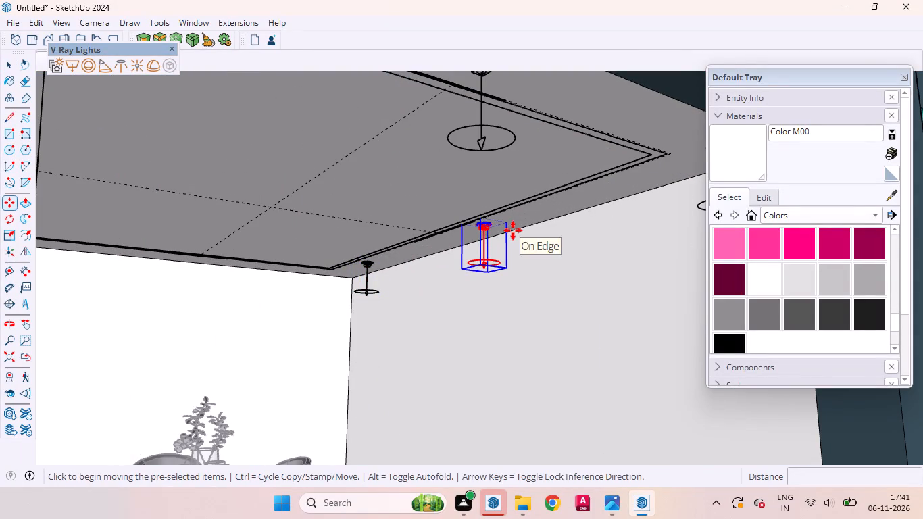
scroll(405, 232, "up", 5)
middle_click_drag(449, 269, 584, 226)
left_click(609, 251)
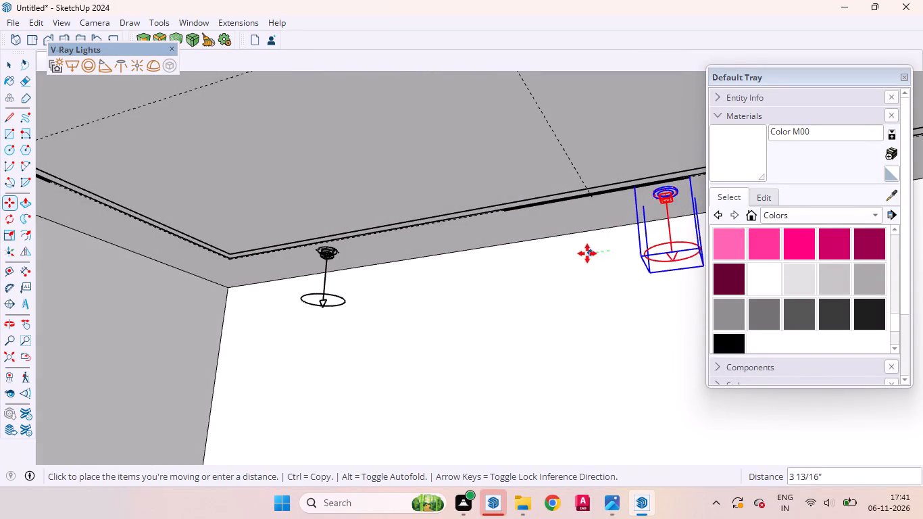
left_click(534, 266)
key("space")
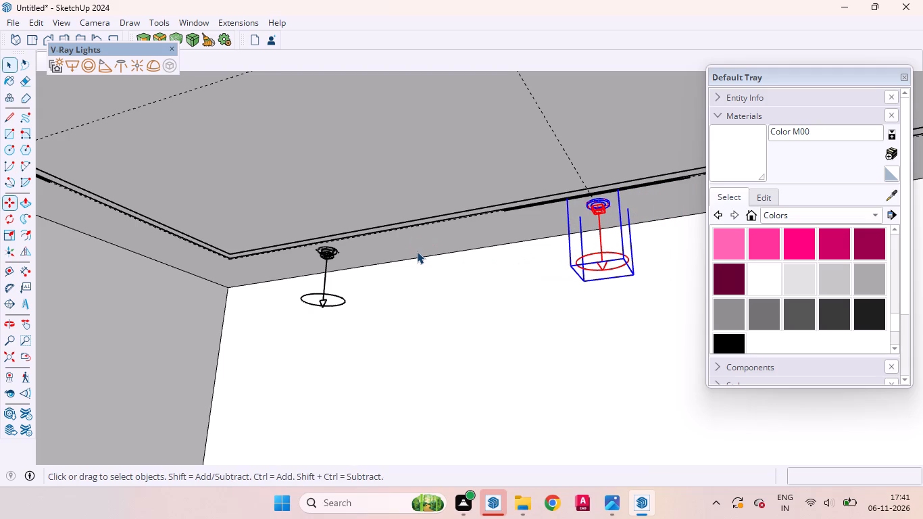
Move the rear downlight on the same side about 2' 5 5/8" straight back toward the room's rear corner.
left_click(333, 251)
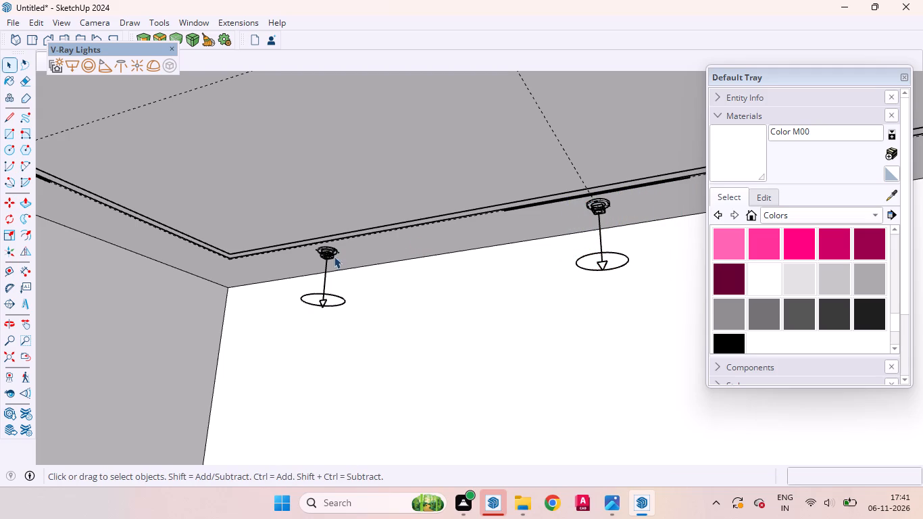
left_click(325, 255)
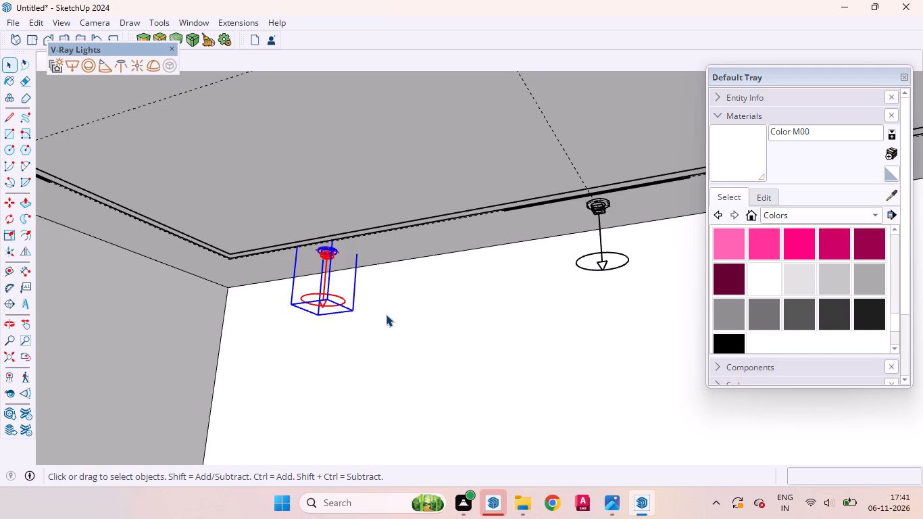
key("m")
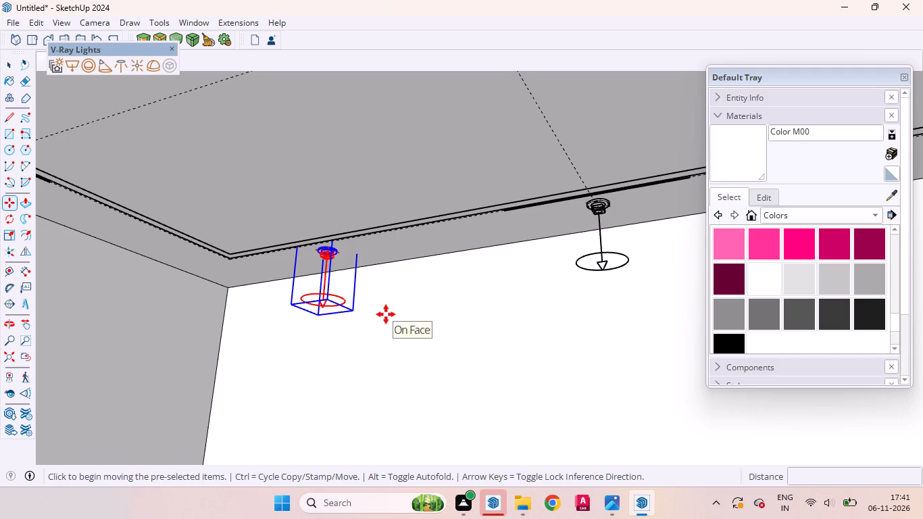
scroll(352, 297, "up", 1)
middle_click_drag(331, 315, 414, 301)
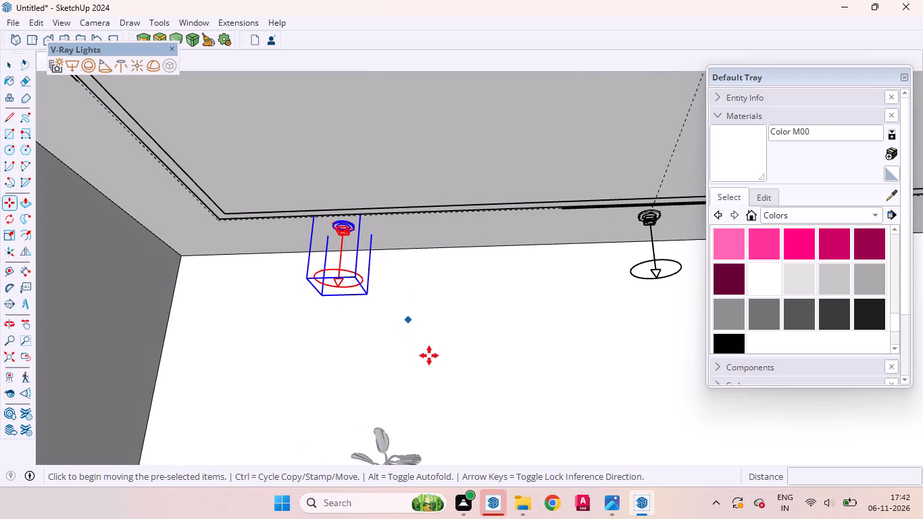
left_click(432, 355)
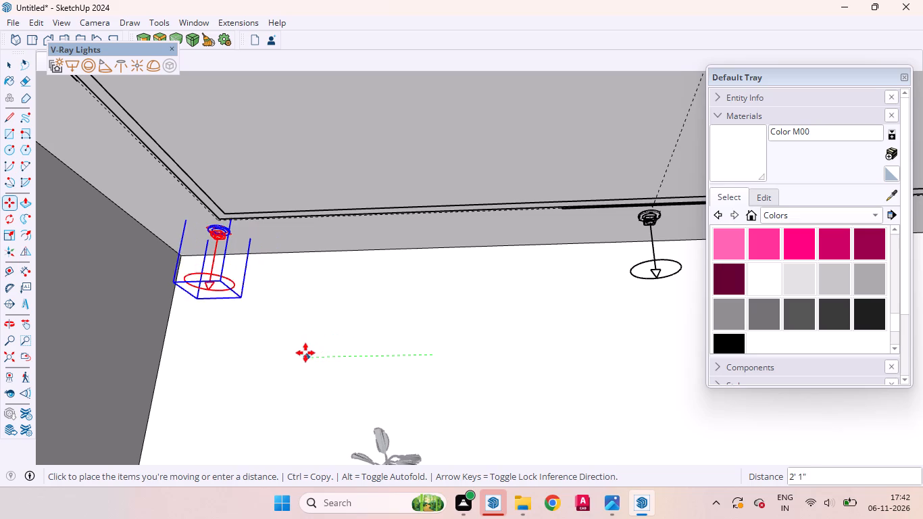
left_click(284, 357)
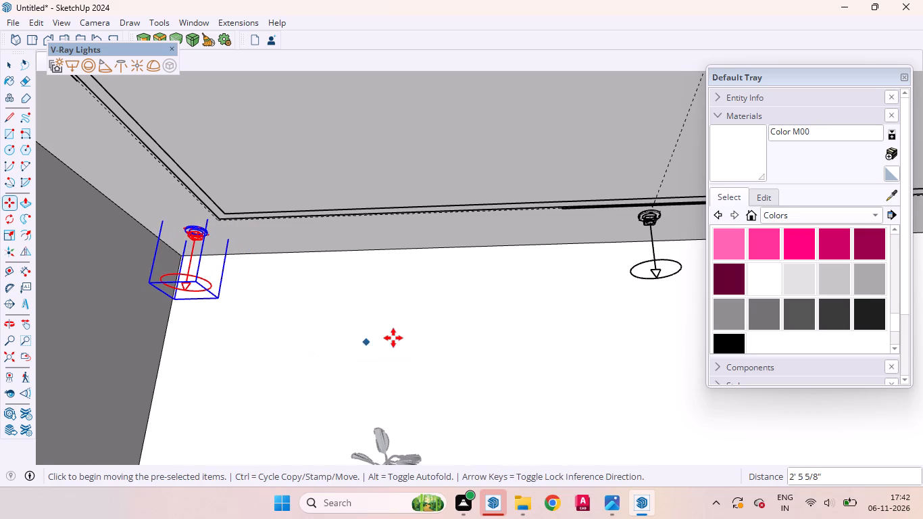
middle_click_drag(391, 338, 47, 354)
scroll(278, 336, "down", 4)
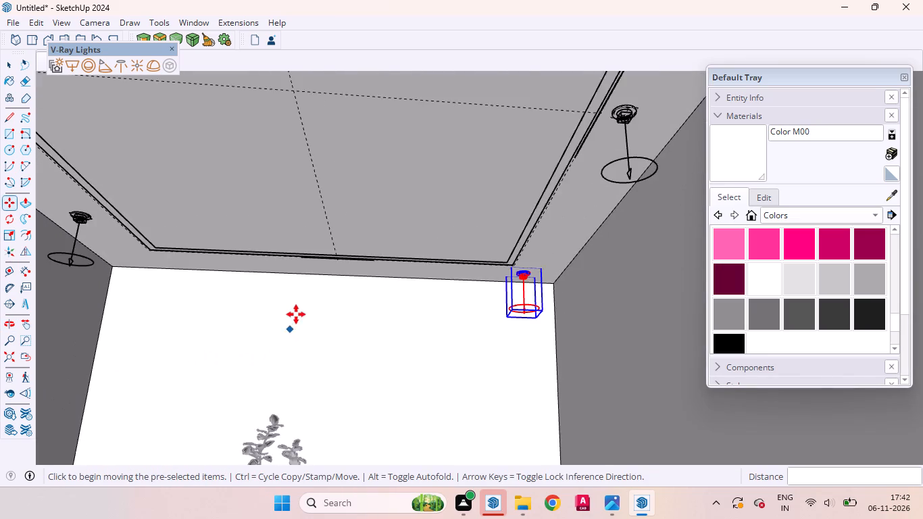
scroll(296, 314, "down", 11)
key("space")
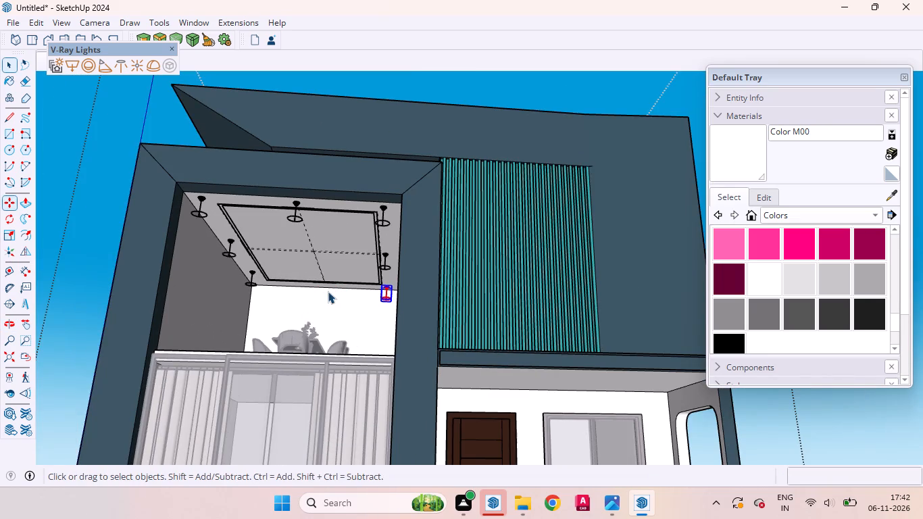
Move the middle downlight beside the left-hand wall about 1' 5" toward the back, in line with the ceiling's crosswise guide line.
scroll(206, 264, "up", 13)
middle_click_drag(251, 245, 218, 240)
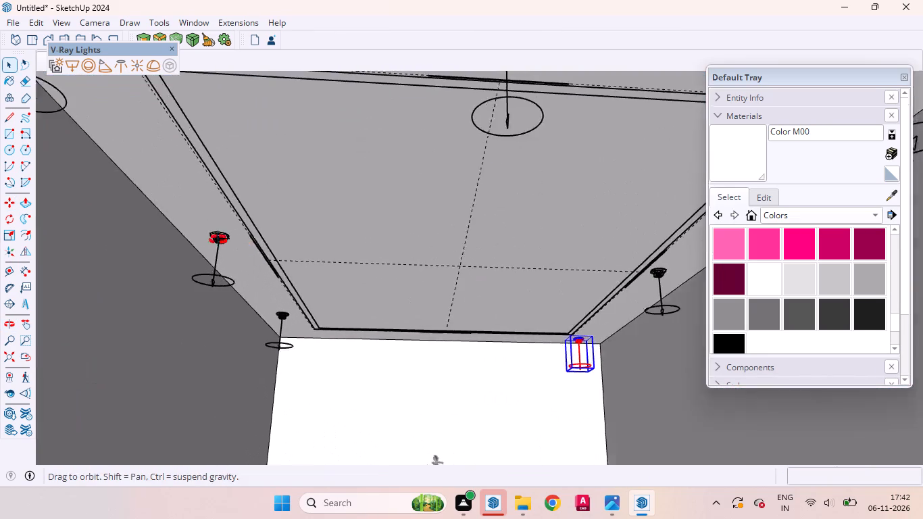
middle_click_drag(218, 240, 184, 237)
scroll(197, 249, "up", 4)
left_click(234, 257)
scroll(239, 261, "up", 6)
middle_click_drag(308, 301, 277, 305)
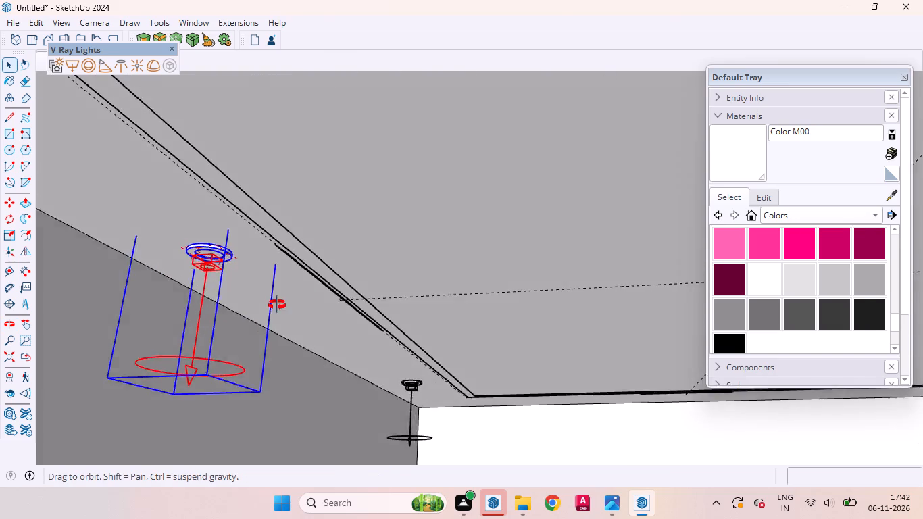
middle_click_drag(277, 305, 161, 271)
scroll(297, 307, "up", 1)
scroll(297, 307, "down", 5)
middle_click_drag(301, 314, 254, 312)
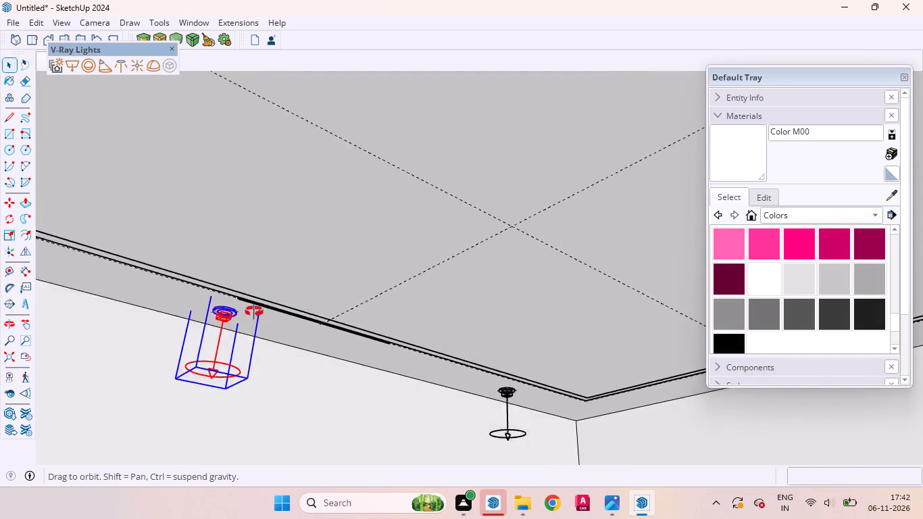
middle_click_drag(254, 312, 222, 314)
scroll(256, 335, "up", 6)
key("m")
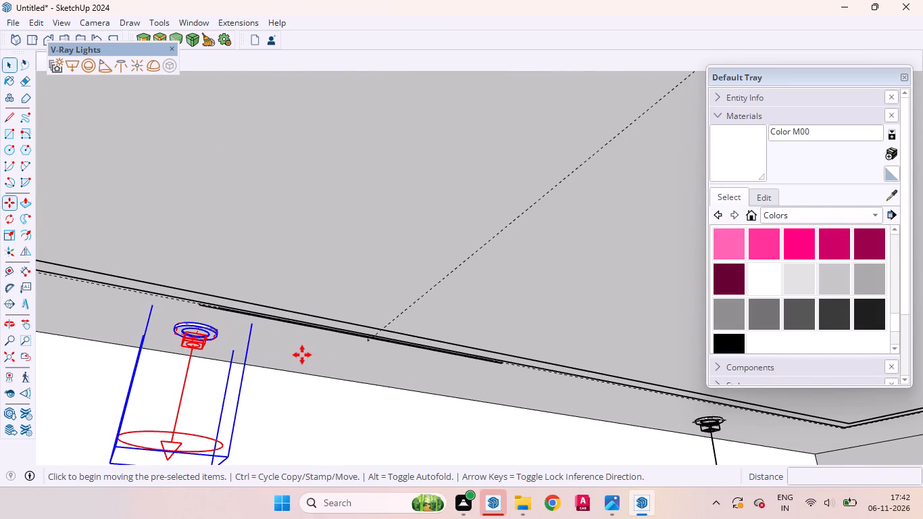
left_click(278, 422)
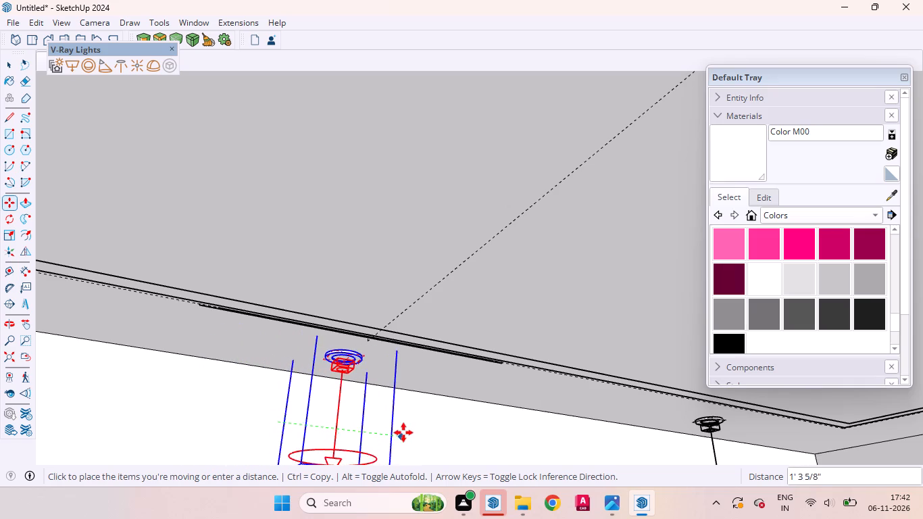
left_click(414, 435)
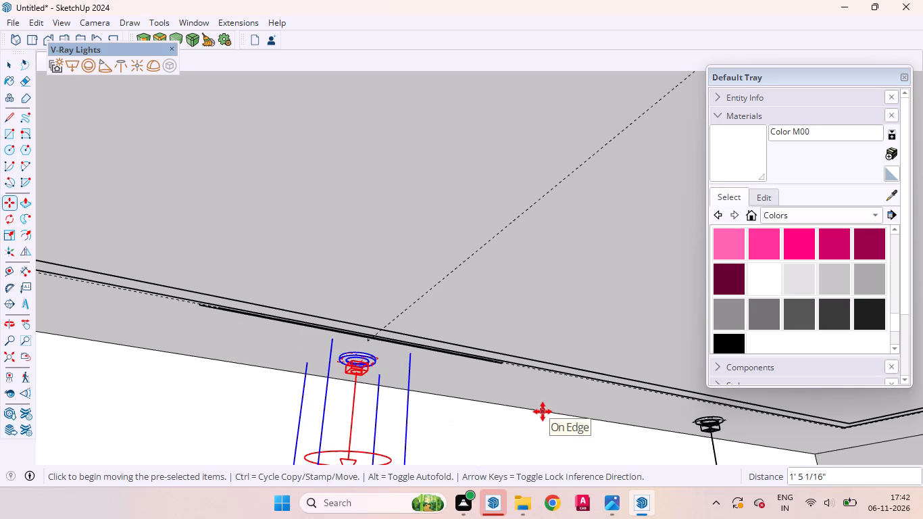
key("space")
Move the rear downlight beside the left-hand wall about 1' 11" straight back toward the room's rear corner.
middle_click_drag(587, 407, 724, 362)
scroll(649, 352, "down", 16)
middle_click_drag(607, 341, 623, 424)
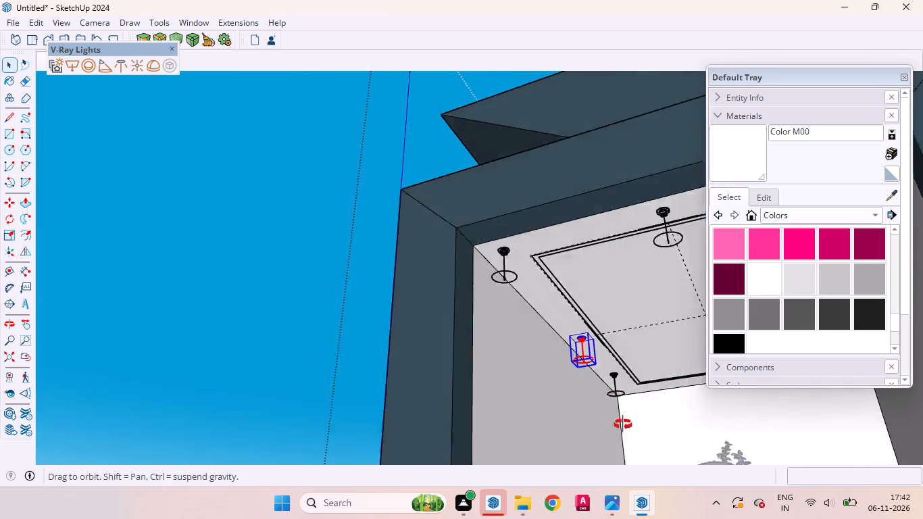
middle_click_drag(623, 424, 624, 428)
scroll(603, 362, "down", 8)
scroll(610, 354, "up", 6)
scroll(599, 360, "down", 9)
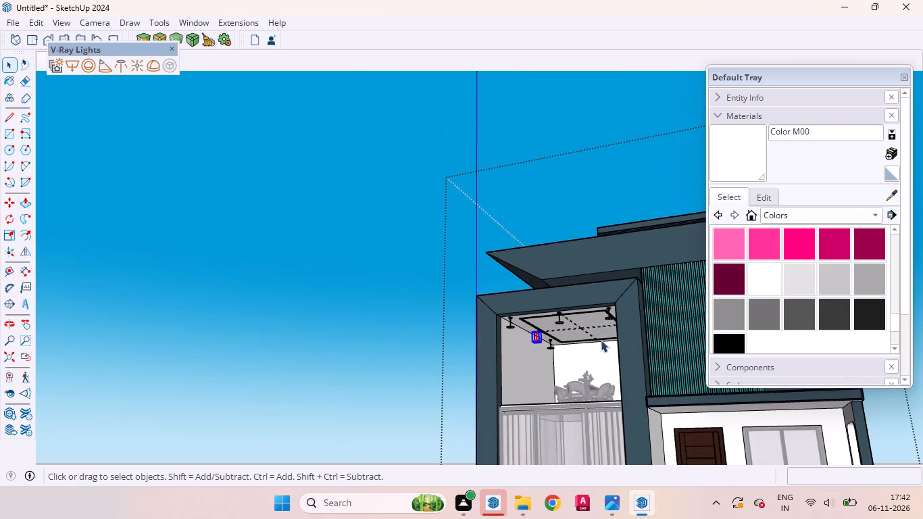
middle_click_drag(600, 343, 583, 305)
middle_click(583, 305)
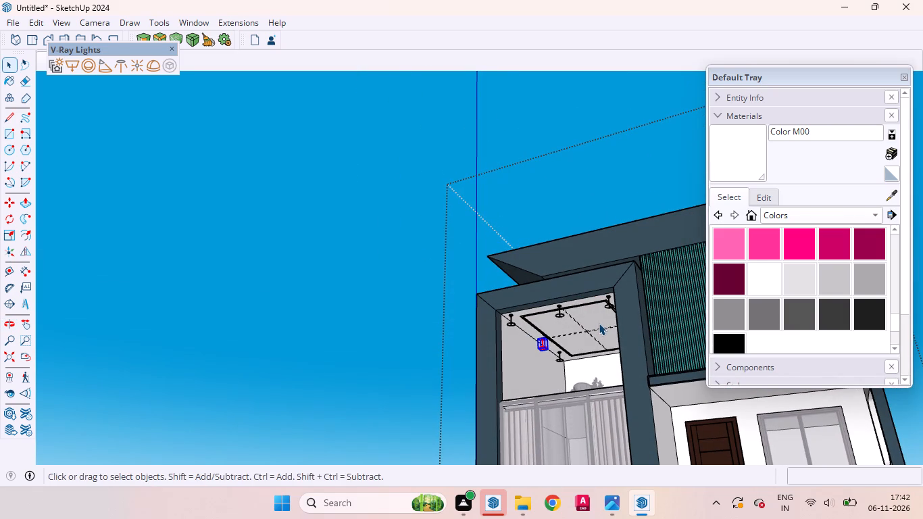
scroll(704, 295, "down", 4)
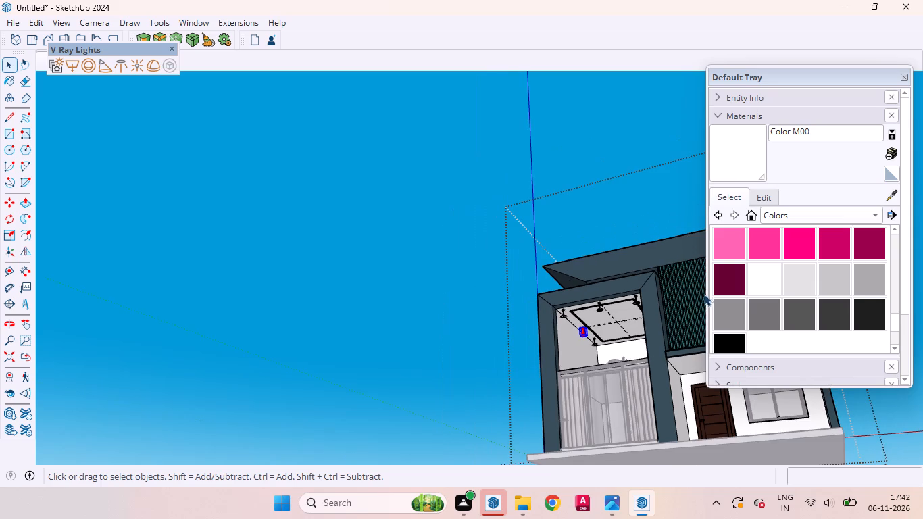
left_click(449, 303)
scroll(660, 350, "up", 12)
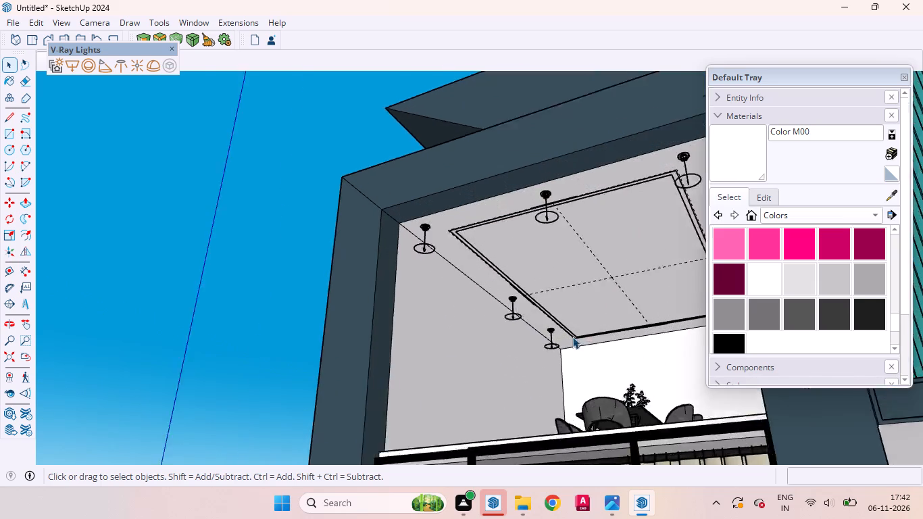
scroll(572, 337, "up", 2)
left_click(546, 327)
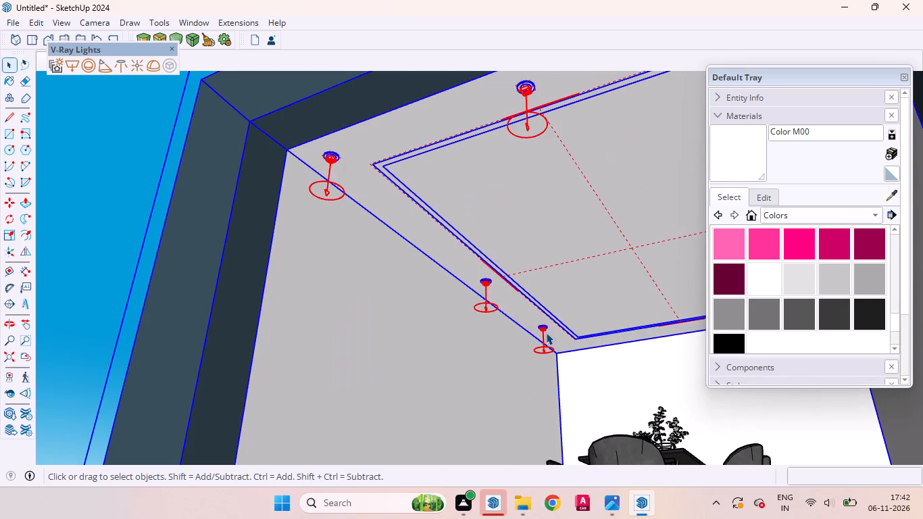
left_click(543, 329)
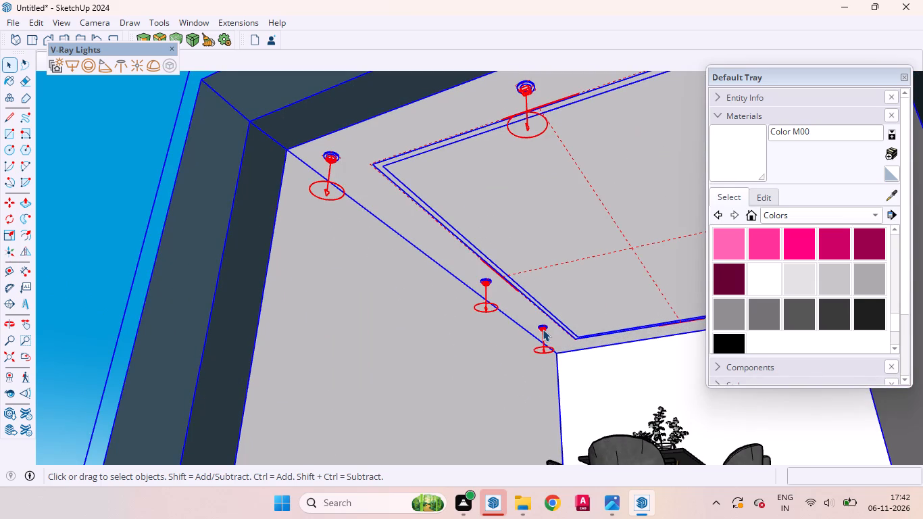
left_click(543, 329)
left_click(543, 327)
middle_click_drag(562, 349, 509, 332)
scroll(561, 312, "up", 4)
scroll(562, 312, "down", 1)
scroll(562, 312, "up", 7)
scroll(590, 372, "down", 1)
scroll(590, 373, "up", 3)
middle_click_drag(590, 405, 574, 406)
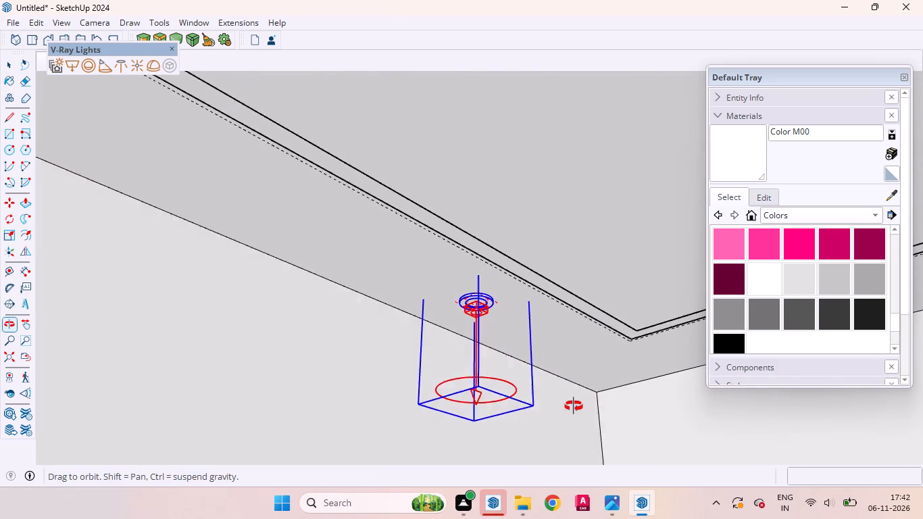
middle_click_drag(574, 406, 569, 405)
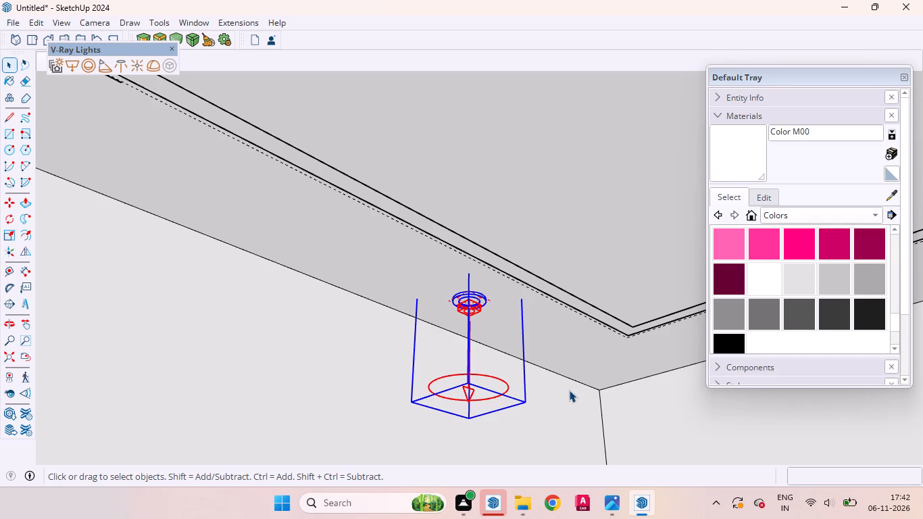
scroll(563, 355, "up", 1)
middle_click_drag(566, 444, 555, 455)
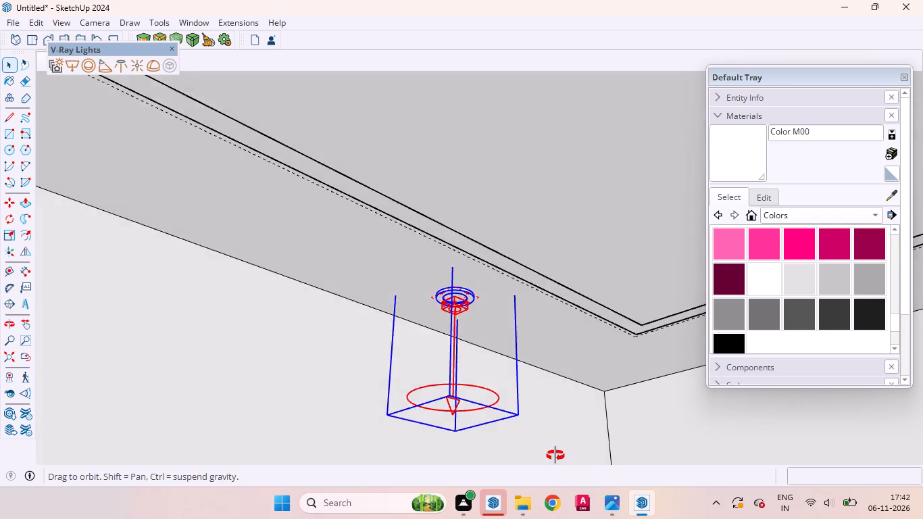
middle_click_drag(555, 455, 518, 472)
scroll(503, 350, "down", 3)
middle_click_drag(508, 395, 518, 380)
key("m")
left_click(501, 424)
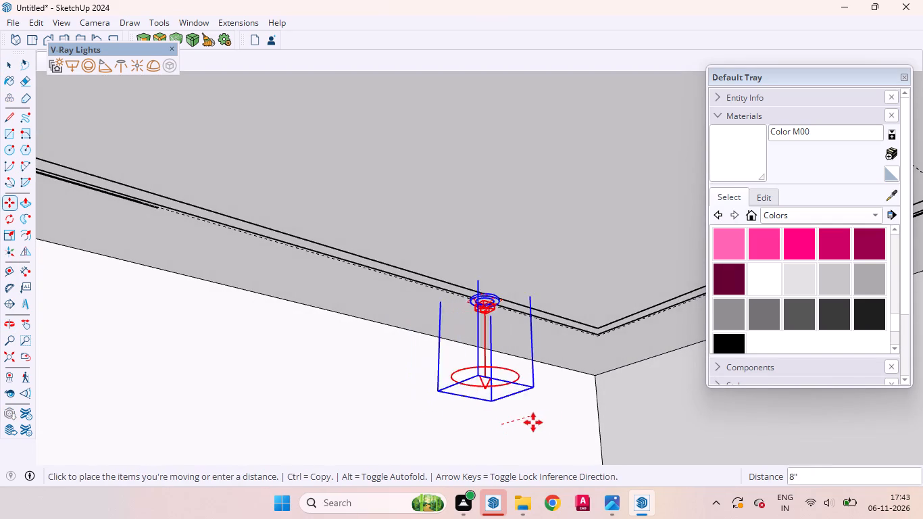
left_click(598, 441)
Move the same rear corner downlight about 6 3/8" further back toward the rear wall.
scroll(666, 397, "up", 3)
middle_click_drag(628, 388, 476, 412)
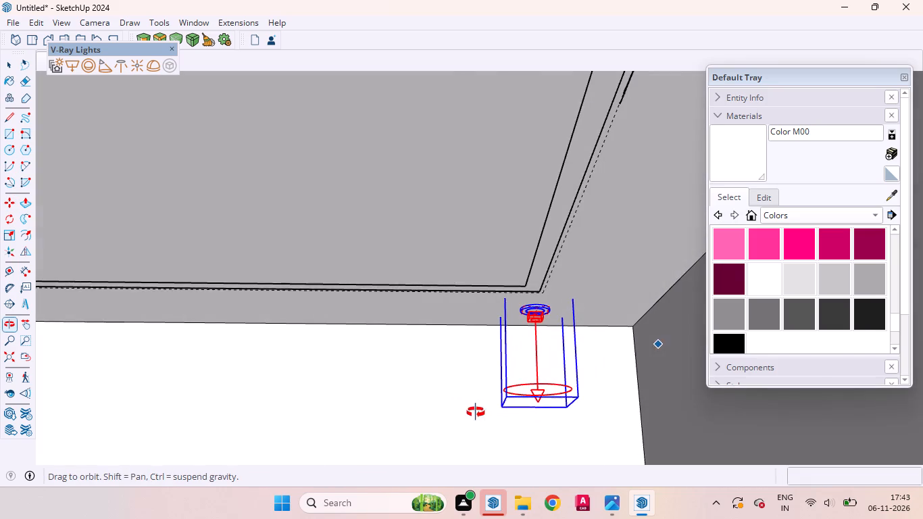
middle_click_drag(476, 412, 478, 413)
left_click(480, 433)
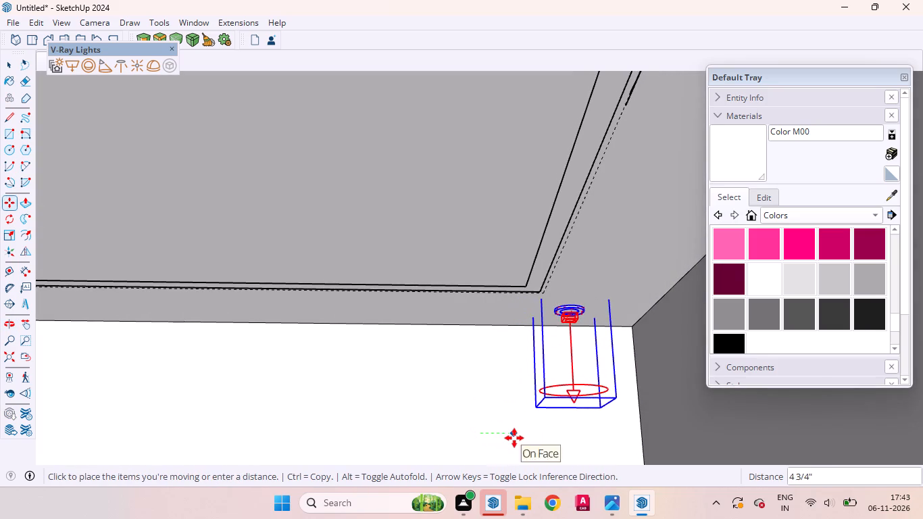
left_click(526, 438)
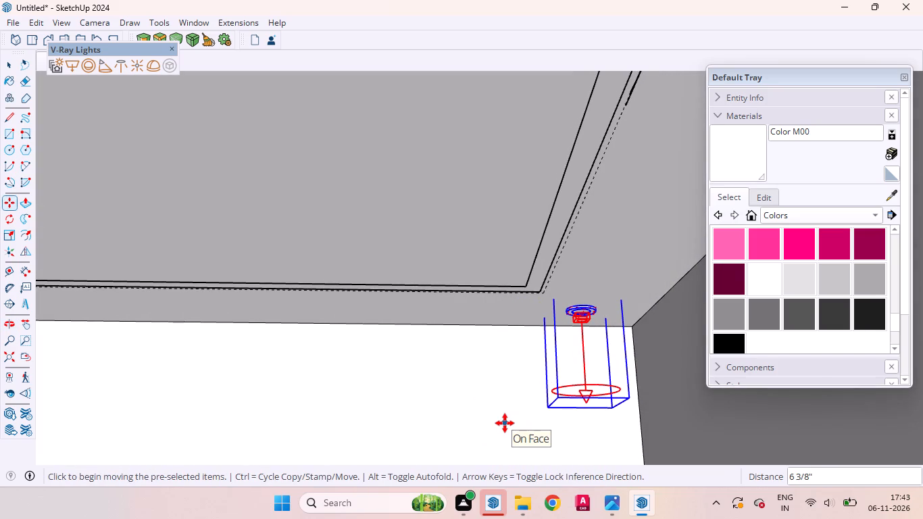
key("m")
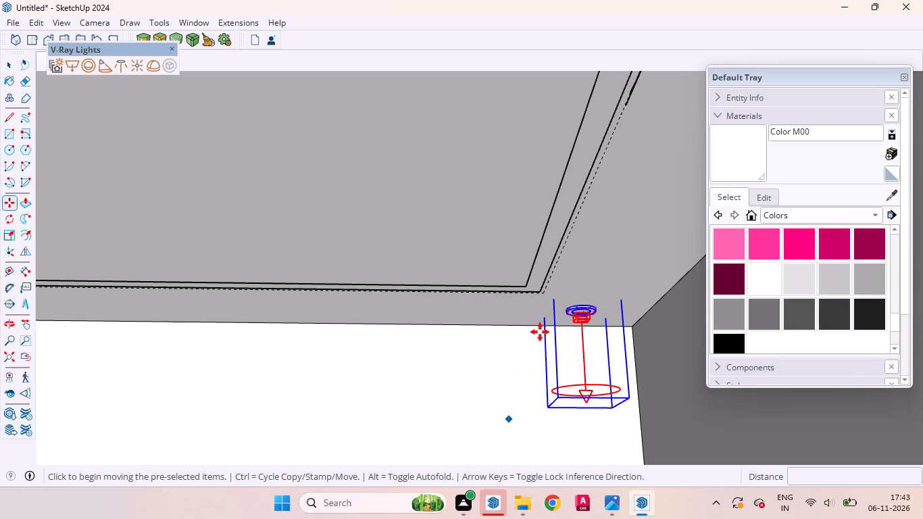
left_click(10, 70)
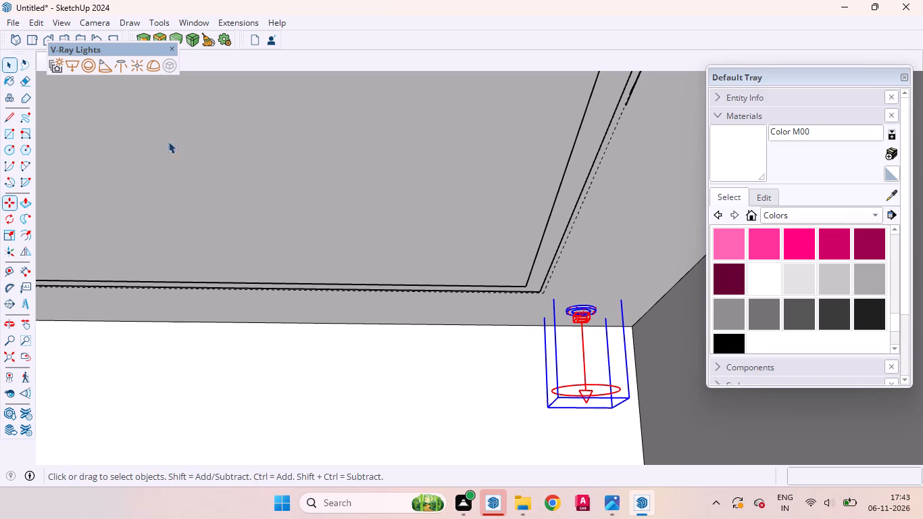
Copy the right-hand rear corner downlight about 4' 6" across to the middle of the rear row, in line with the lengthwise guide line.
middle_click_drag(366, 254, 647, 256)
scroll(647, 255, "up", 1)
scroll(603, 231, "down", 11)
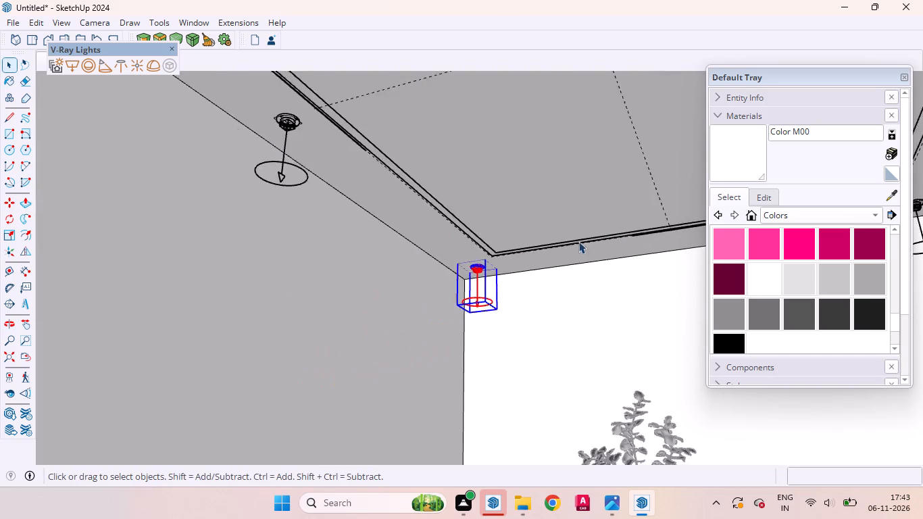
scroll(578, 241, "down", 18)
left_click(324, 260)
scroll(556, 240, "up", 10)
middle_click_drag(537, 266, 592, 268)
scroll(627, 259, "up", 8)
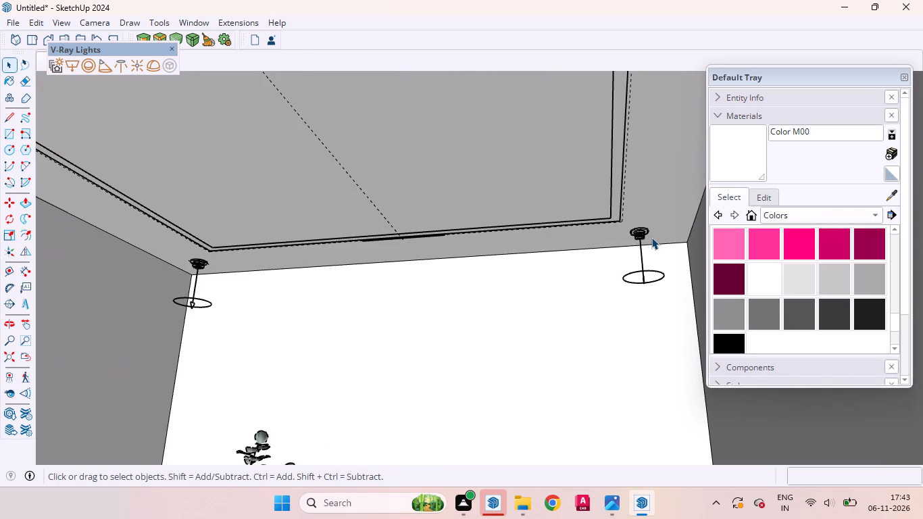
left_click(634, 234)
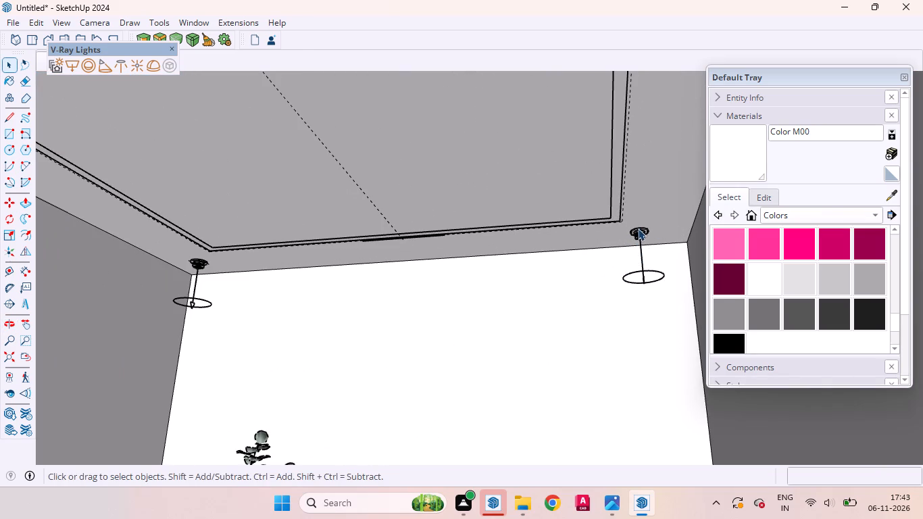
left_click(638, 228)
left_click(9, 61)
left_click(641, 234)
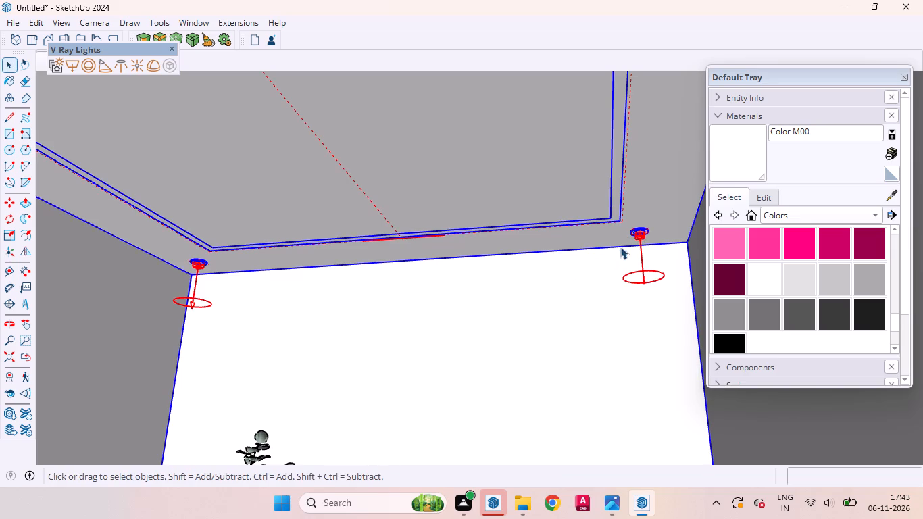
left_click(640, 230)
double_click(639, 235)
left_click(639, 231)
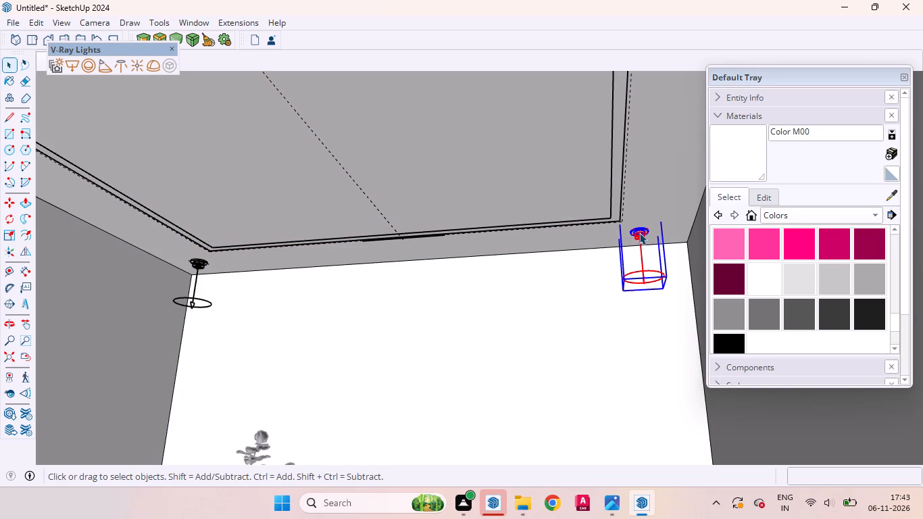
key("m")
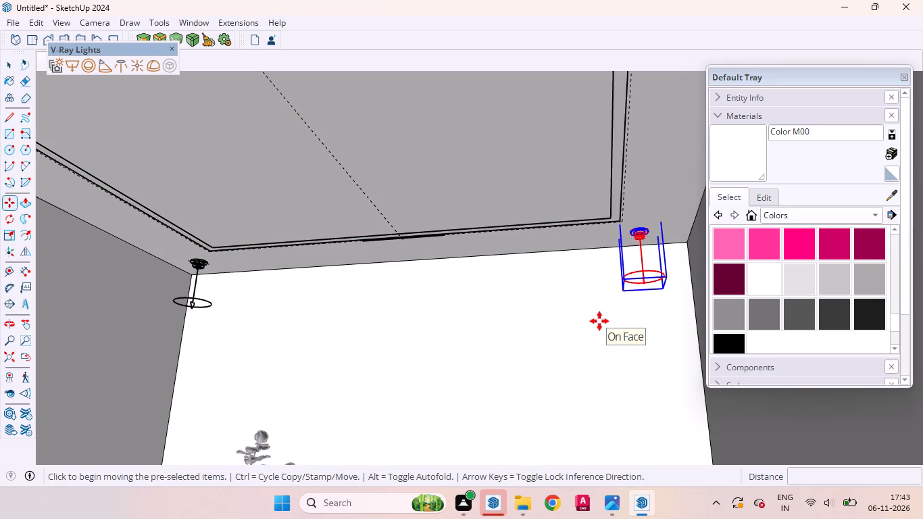
left_click(627, 321)
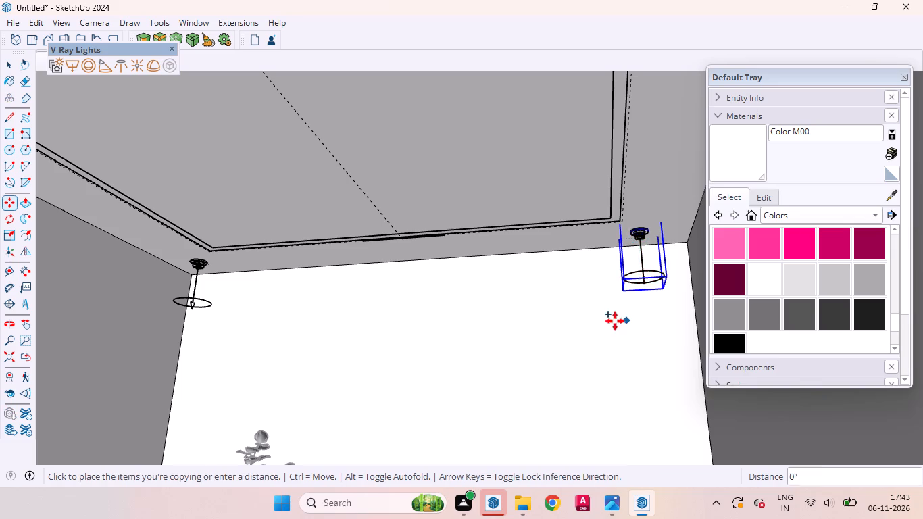
left_click(402, 330)
middle_click_drag(400, 343, 484, 316)
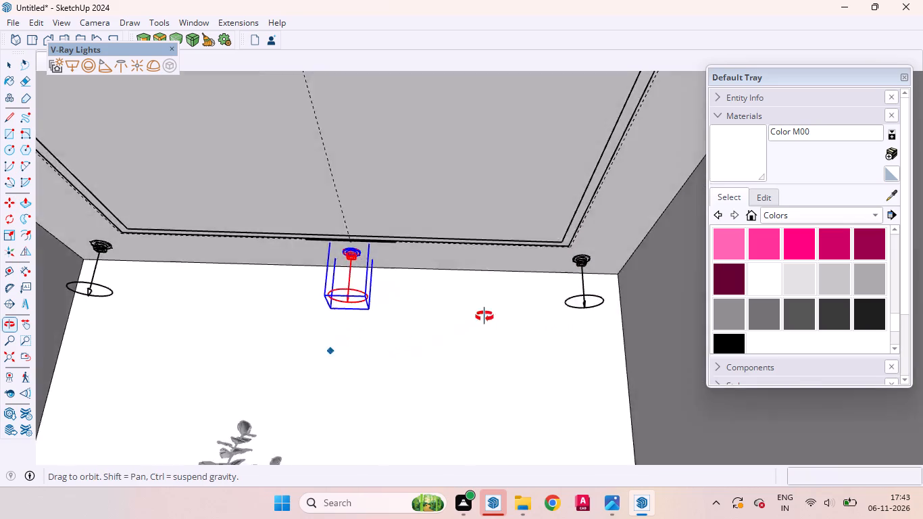
middle_click_drag(484, 316, 493, 374)
scroll(397, 327, "down", 8)
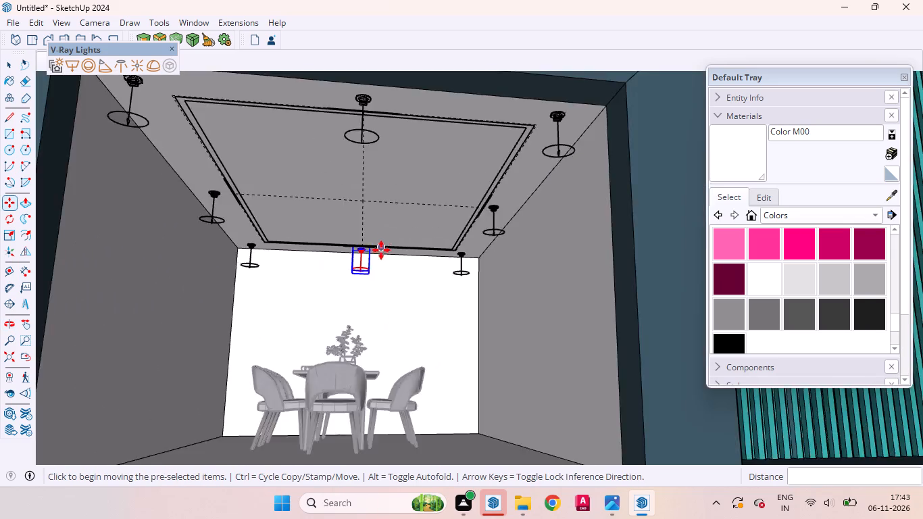
scroll(381, 250, "down", 15)
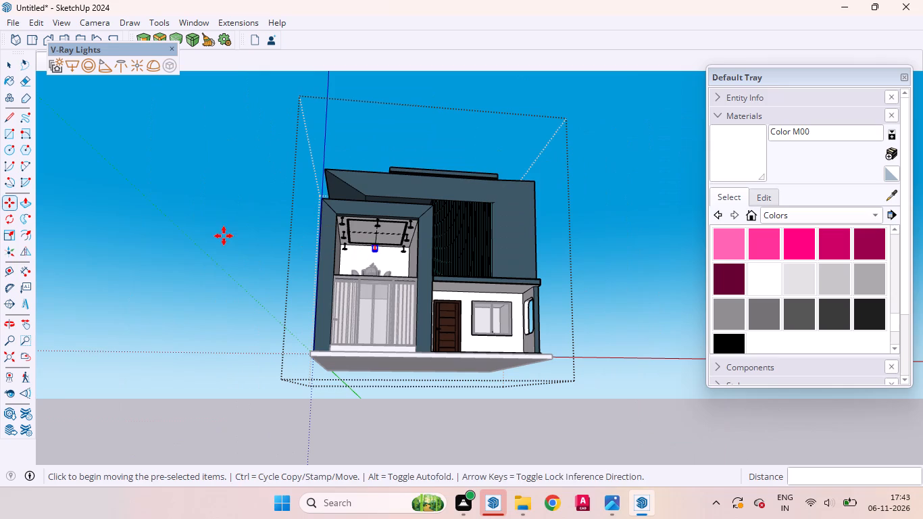
key("space")
Show the V-Ray for SketchUp rendering tools.
right_click(322, 24)
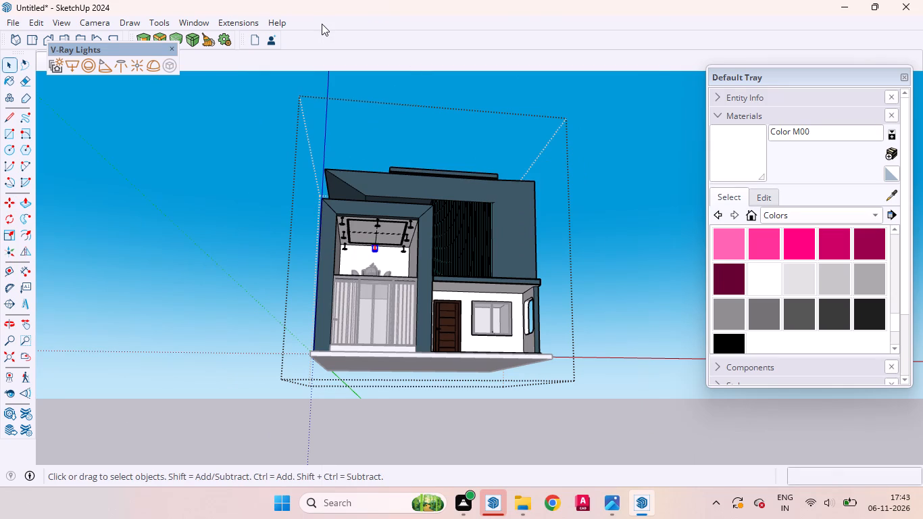
left_click(539, 51)
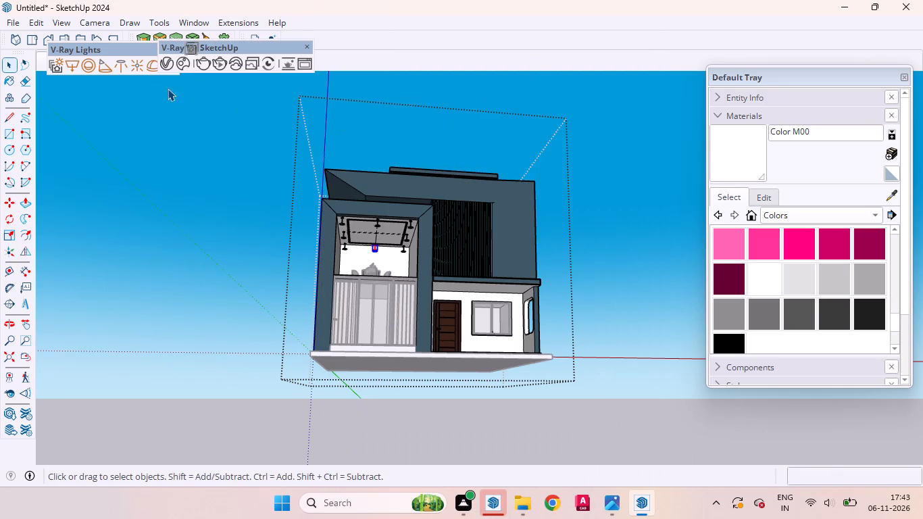
Set the IES Light's intensity to 15450 lm in the V-Ray Asset Editor.
left_click_drag(249, 45, 431, 70)
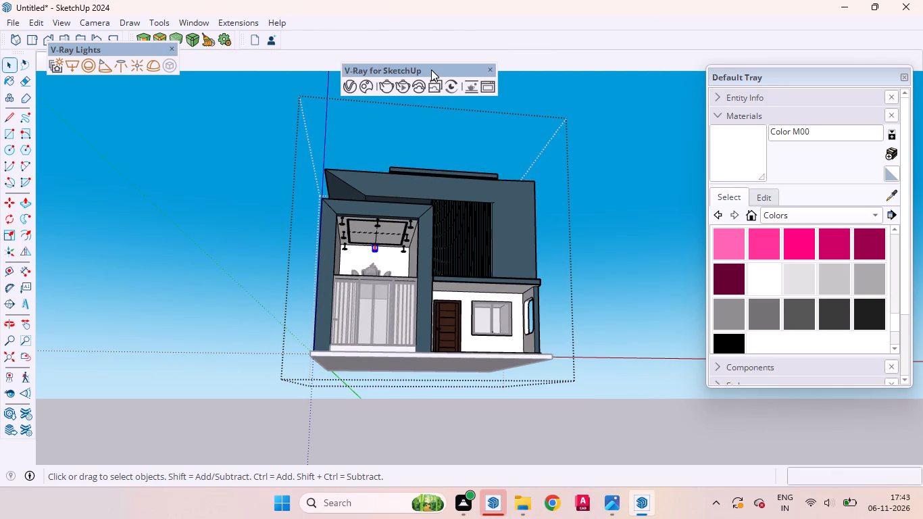
left_click_drag(431, 70, 431, 68)
left_click(350, 84)
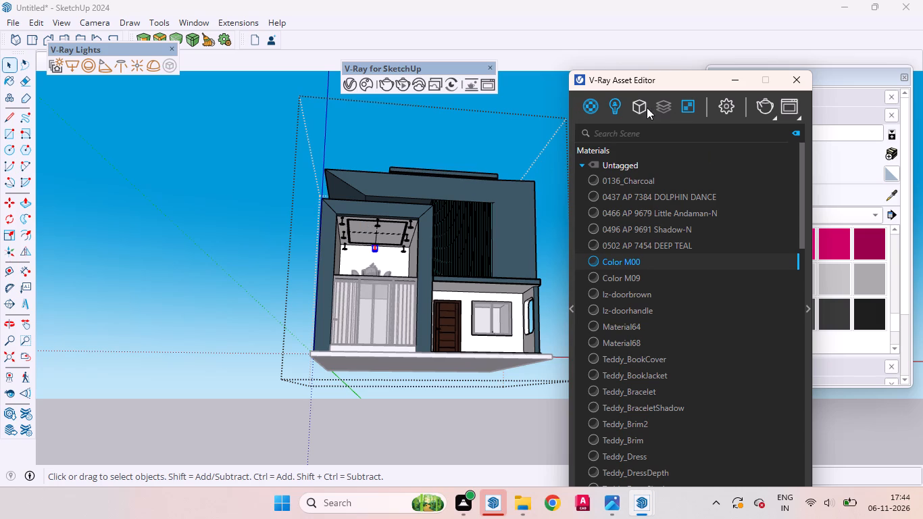
left_click(617, 105)
left_click_drag(636, 85, 607, 76)
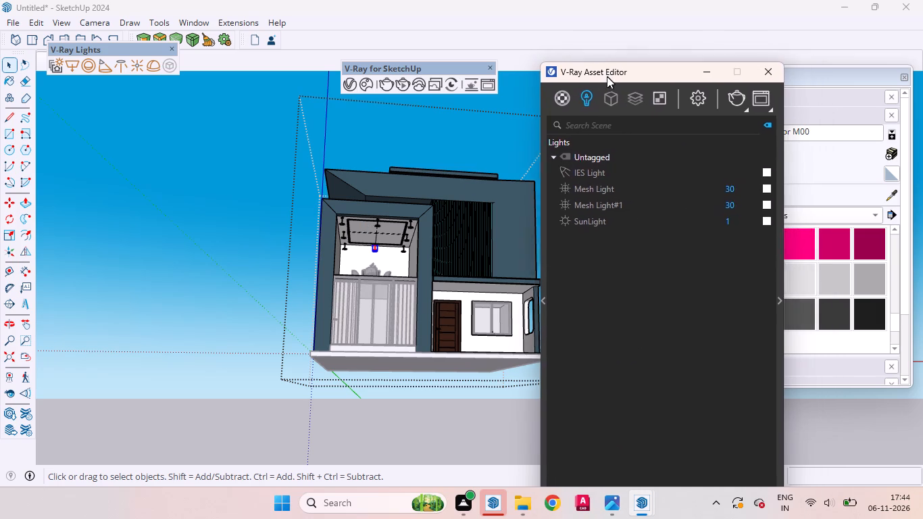
left_click_drag(607, 76, 575, 78)
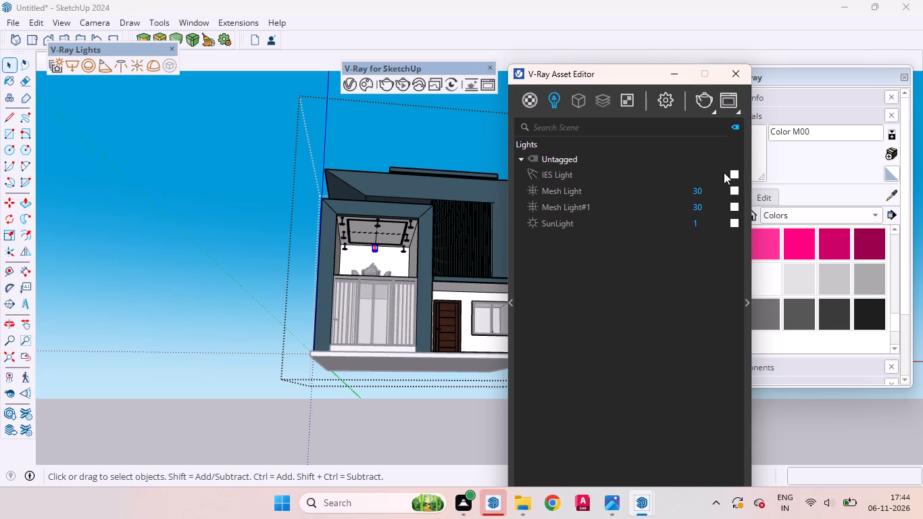
left_click(584, 171)
left_click(744, 303)
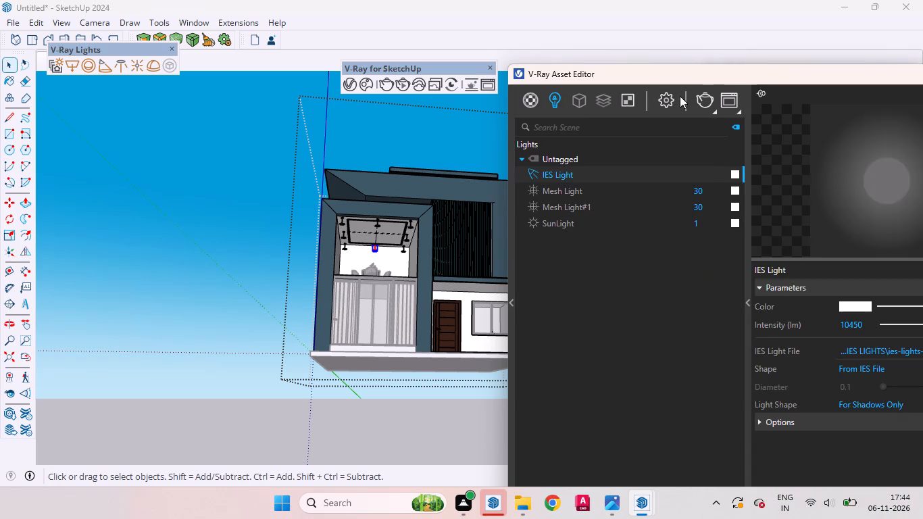
left_click_drag(668, 77, 384, 80)
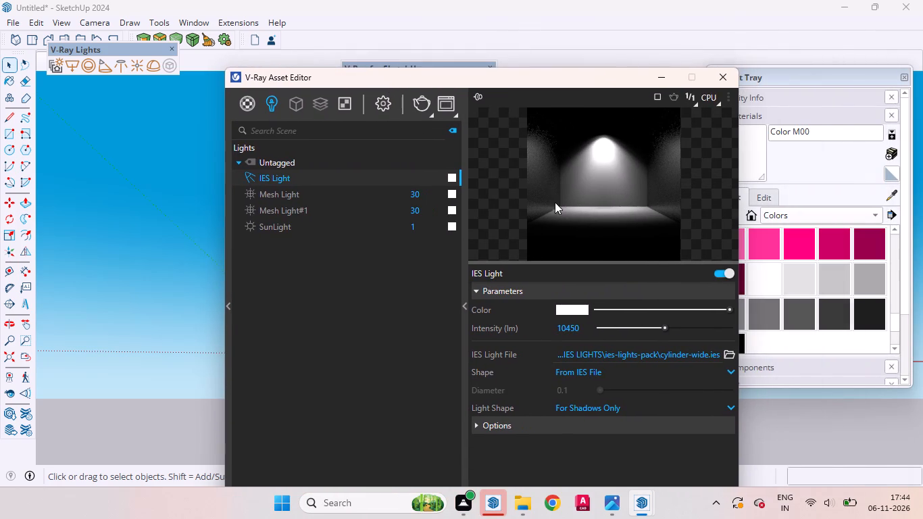
left_click(565, 326)
key("BackSpace")
key("5")
key("Return")
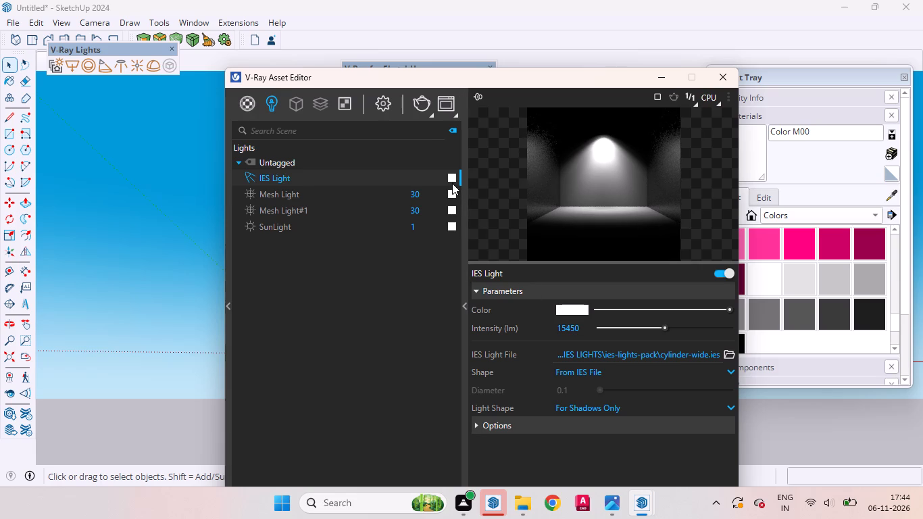
Set the IES Light's colour temperature to 3500 K for a warm tone.
left_click(452, 180)
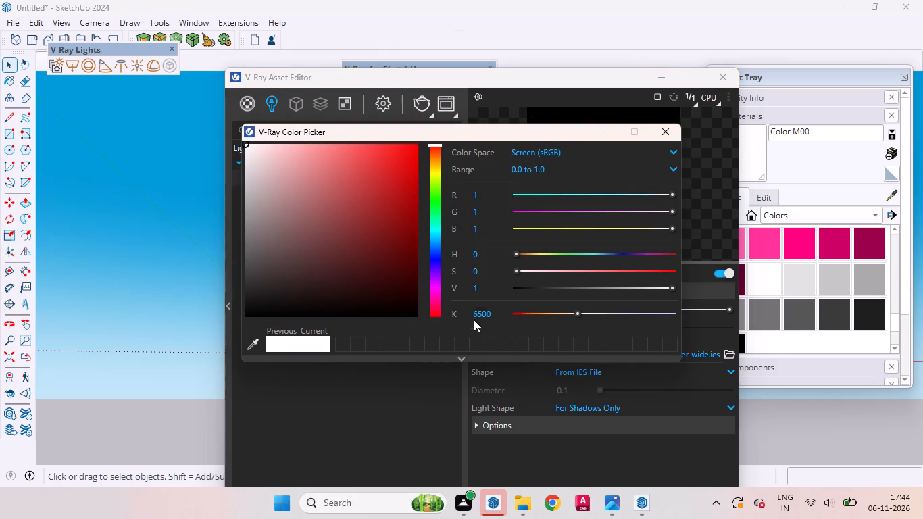
left_click(477, 315)
key("BackSpace")
key("4")
key("BackSpace")
key("3")
key("Return")
left_click(99, 262)
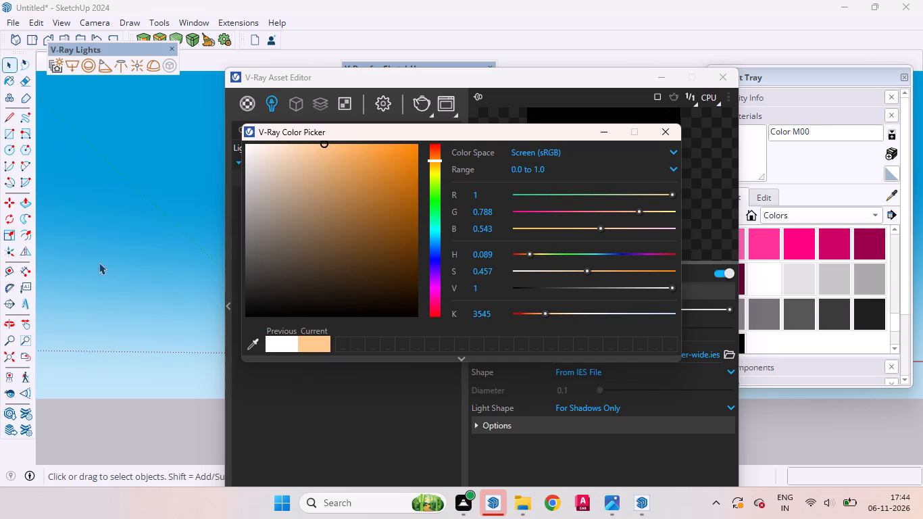
left_click(597, 131)
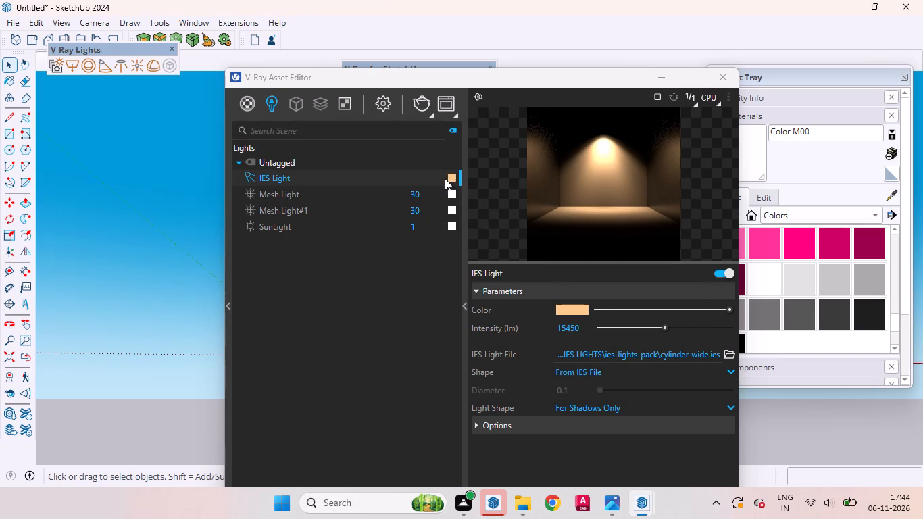
Set the intensity of both Mesh Light and Mesh Light#1 to 60.
left_click(414, 194)
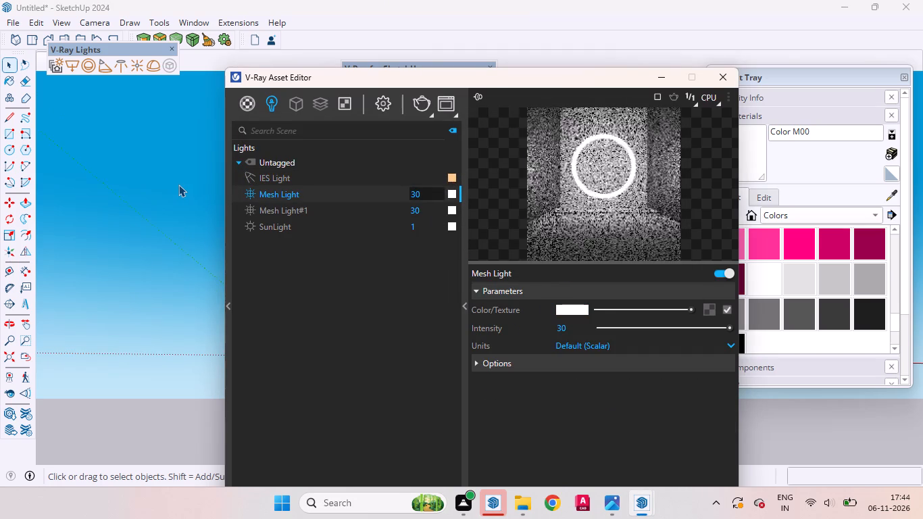
key("BackSpace")
key("6")
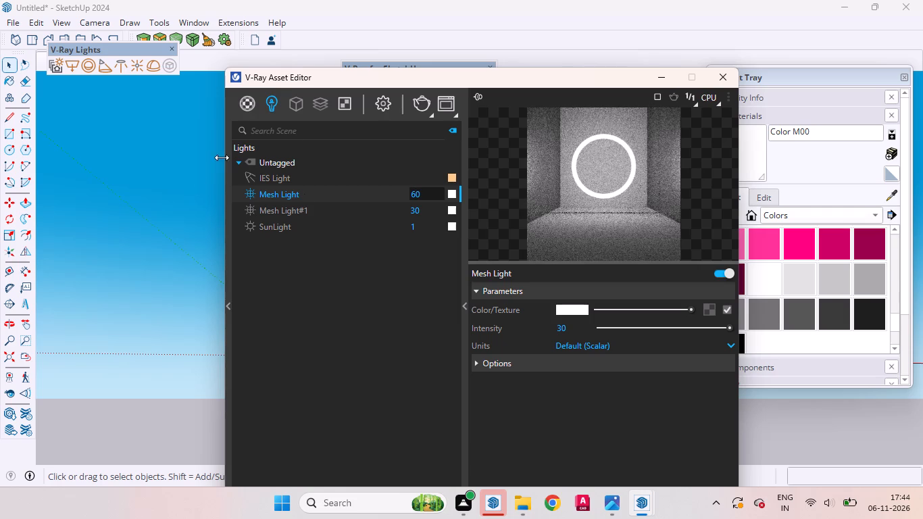
left_click(415, 210)
key("BackSpace")
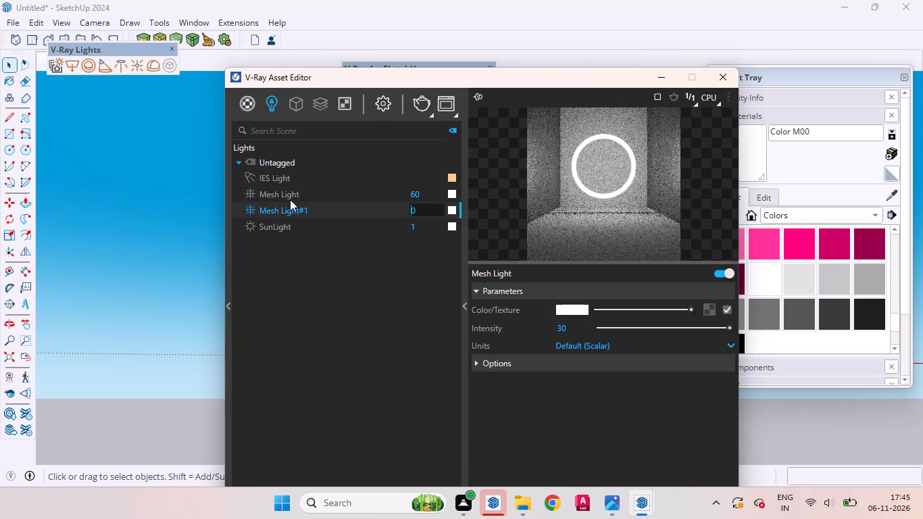
key("6")
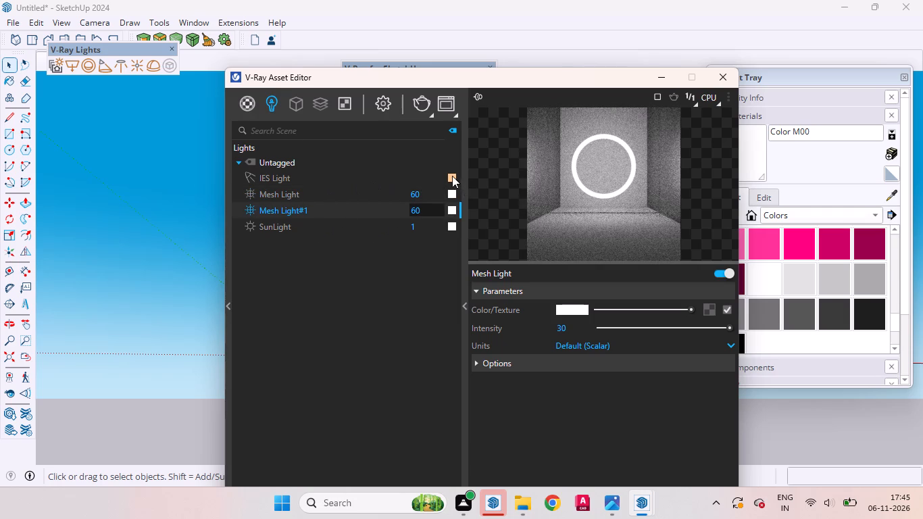
Copy the IES Light's warm colour onto Mesh Light and Mesh Light#1.
left_click_drag(452, 176, 452, 191)
left_click_drag(452, 191, 452, 204)
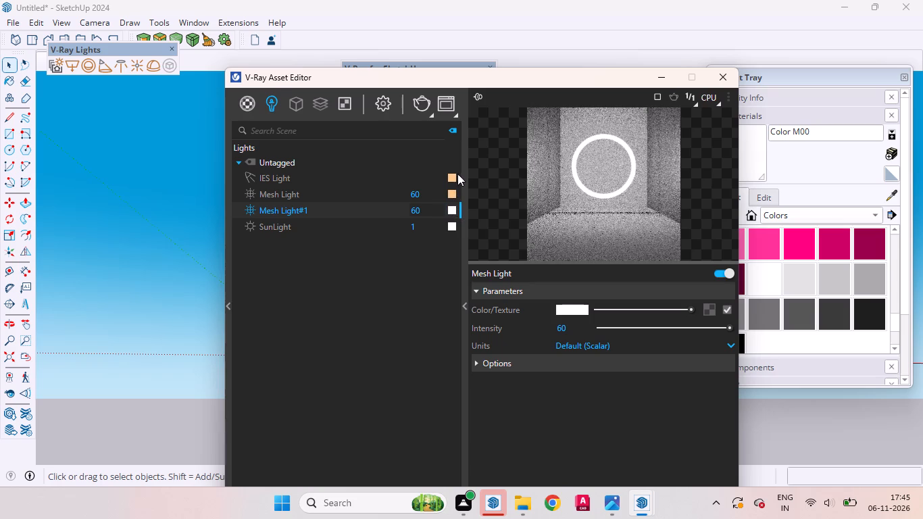
left_click_drag(451, 193, 453, 212)
Start an interactive V-Ray render of the house front, seen from slightly below with the upper dining room's ceiling in view.
left_click_drag(410, 78, 696, 169)
scroll(307, 216, "up", 3)
scroll(204, 237, "down", 5)
scroll(324, 176, "up", 7)
scroll(325, 195, "down", 1)
scroll(325, 195, "up", 1)
scroll(325, 195, "down", 4)
middle_click_drag(335, 209, 339, 255)
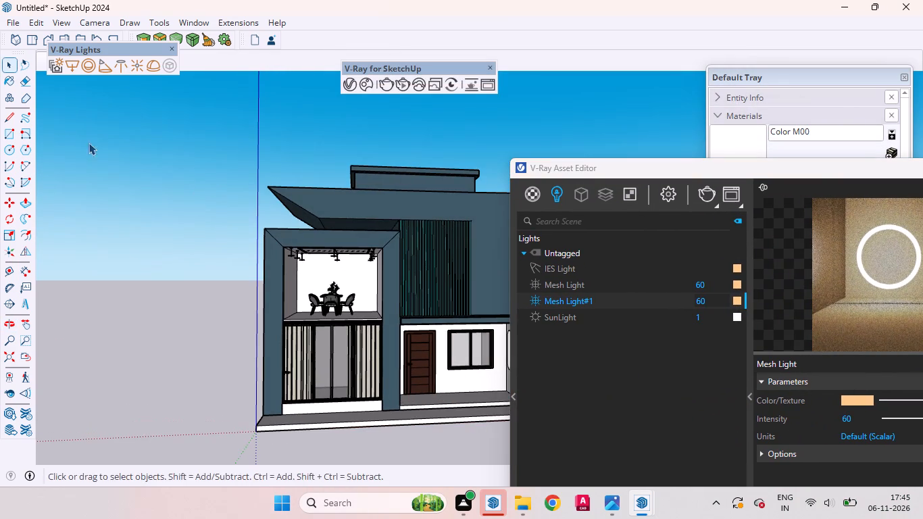
left_click(47, 38)
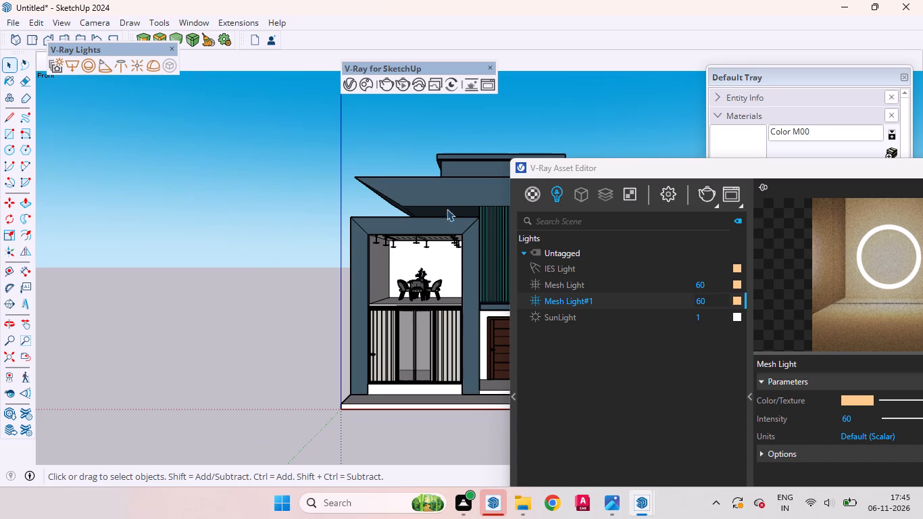
scroll(445, 221, "up", 8)
scroll(444, 226, "down", 5)
middle_click_drag(423, 272, 443, 235)
scroll(425, 272, "up", 2)
scroll(414, 254, "down", 4)
scroll(426, 233, "up", 4)
middle_click_drag(426, 239, 432, 268)
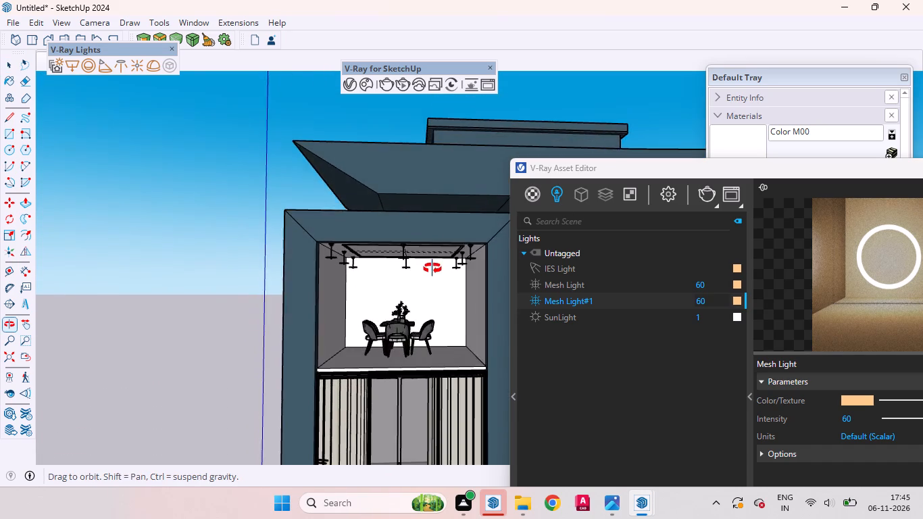
middle_click_drag(432, 268, 424, 247)
scroll(424, 247, "up", 1)
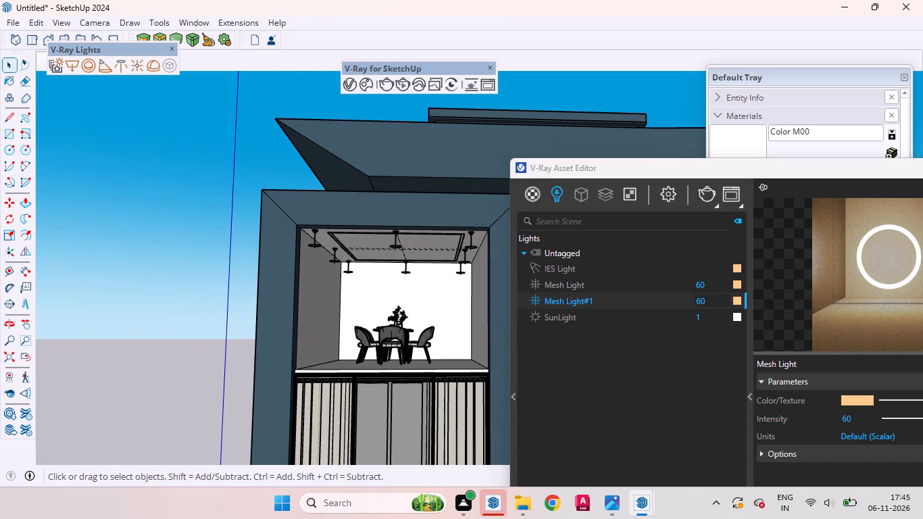
left_click(712, 207)
left_click(707, 228)
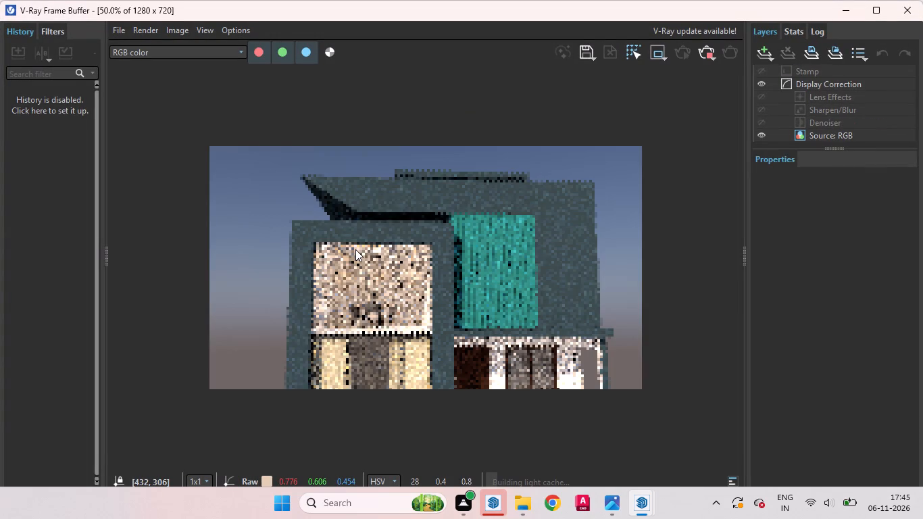
left_click(355, 249)
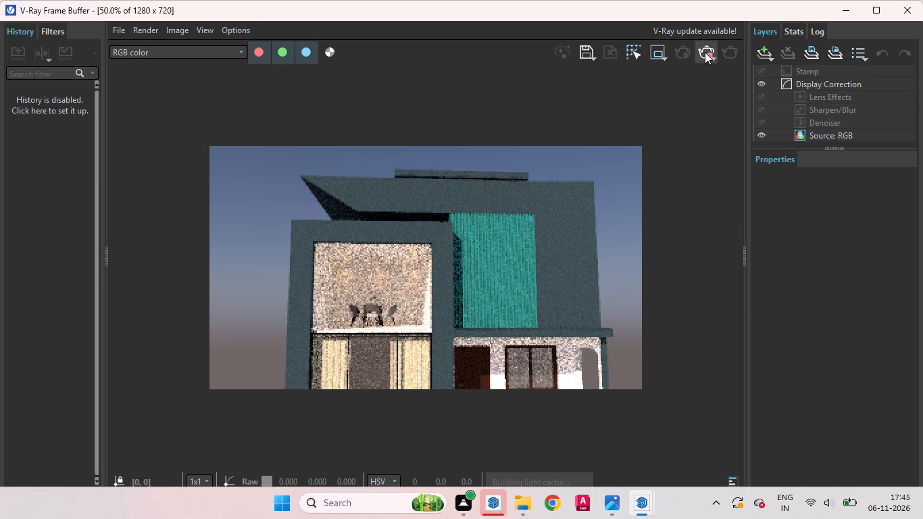
Turn off the SunLight in the scene's lights while the interactive render runs.
left_click(847, 7)
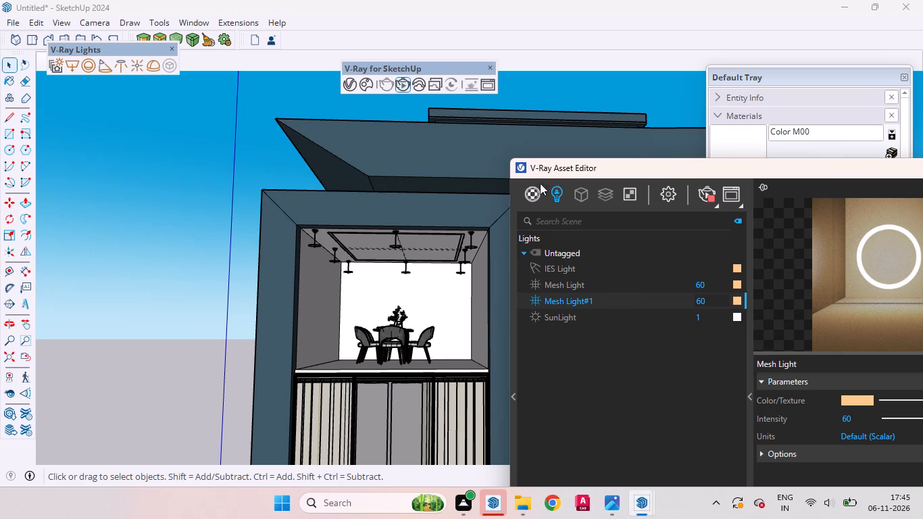
left_click(534, 317)
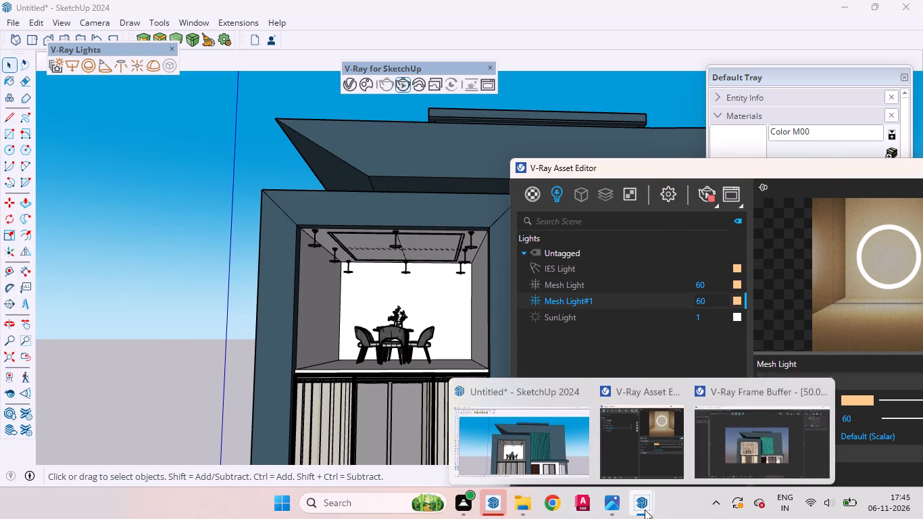
Examine the ceiling strip, downlight pools and dining set in the rendered upper room.
left_click(749, 432)
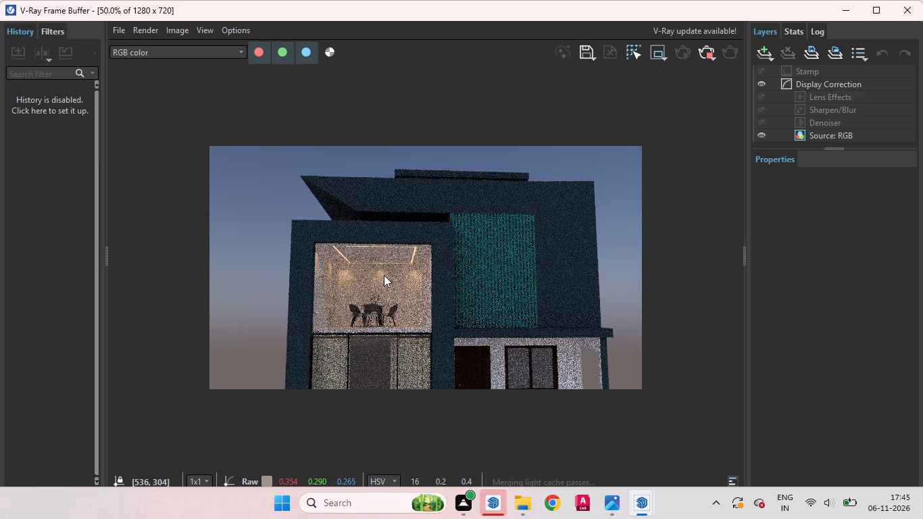
scroll(375, 304, "up", 1)
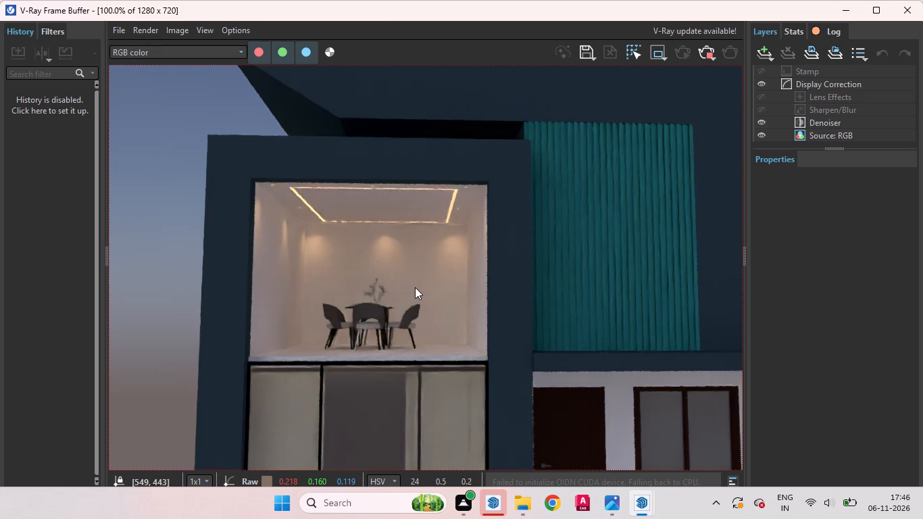
scroll(359, 227, "up", 2)
scroll(358, 227, "down", 2)
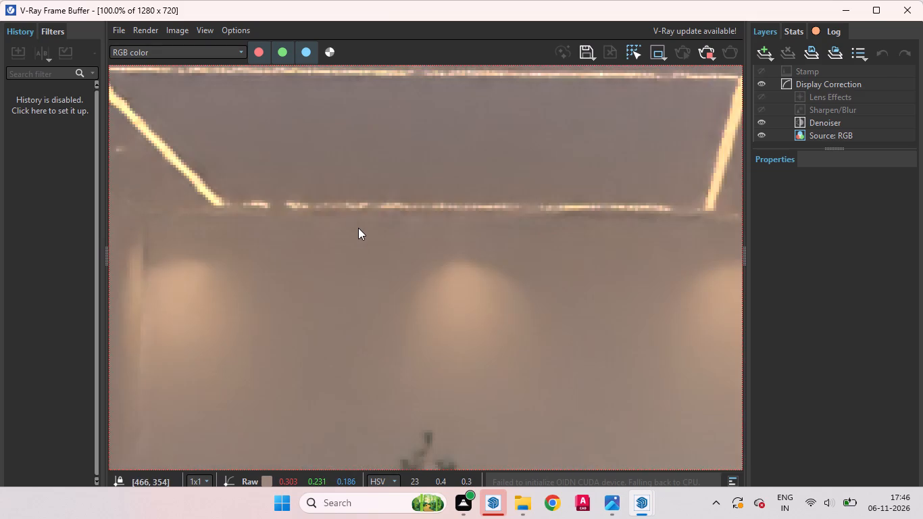
scroll(390, 236, "down", 2)
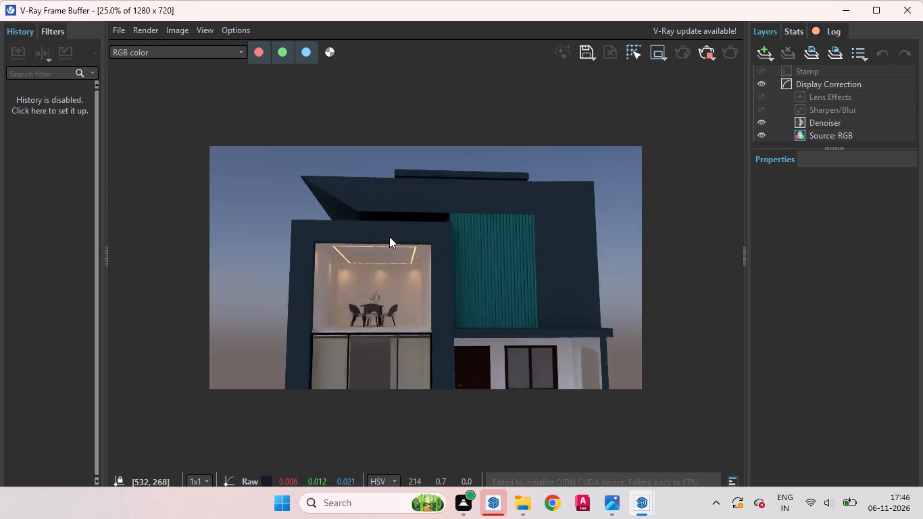
scroll(389, 237, "up", 2)
scroll(352, 267, "down", 1)
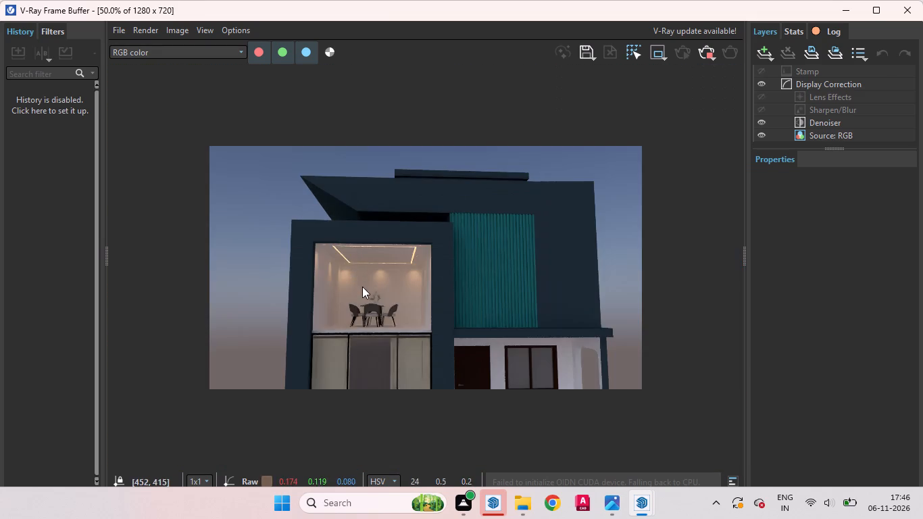
scroll(387, 278, "up", 1)
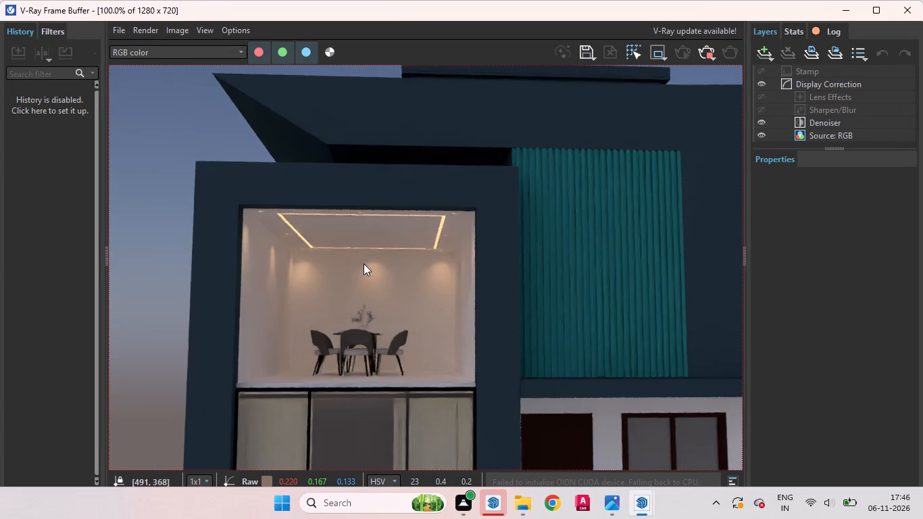
scroll(364, 264, "down", 1)
scroll(424, 266, "up", 1)
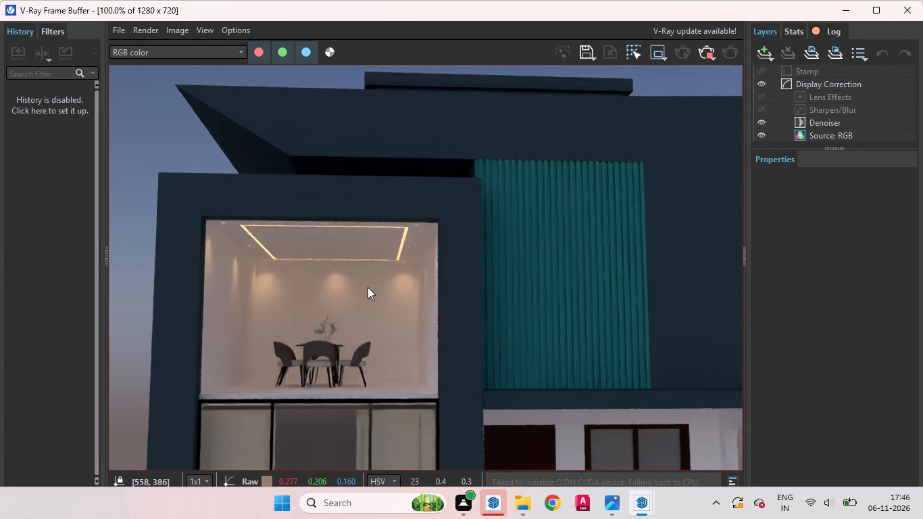
Restart the interactive V-Ray render of the whole house front and minimise its frame buffer.
scroll(368, 287, "down", 1)
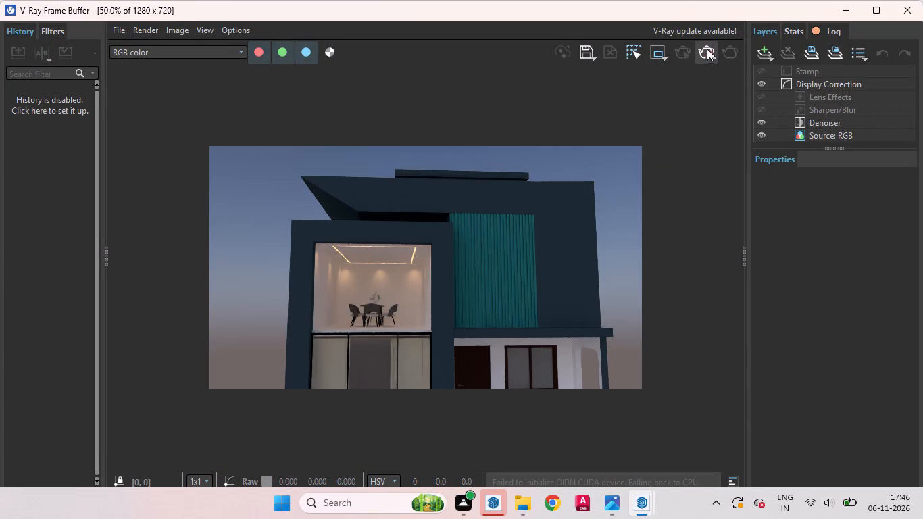
left_click(706, 53)
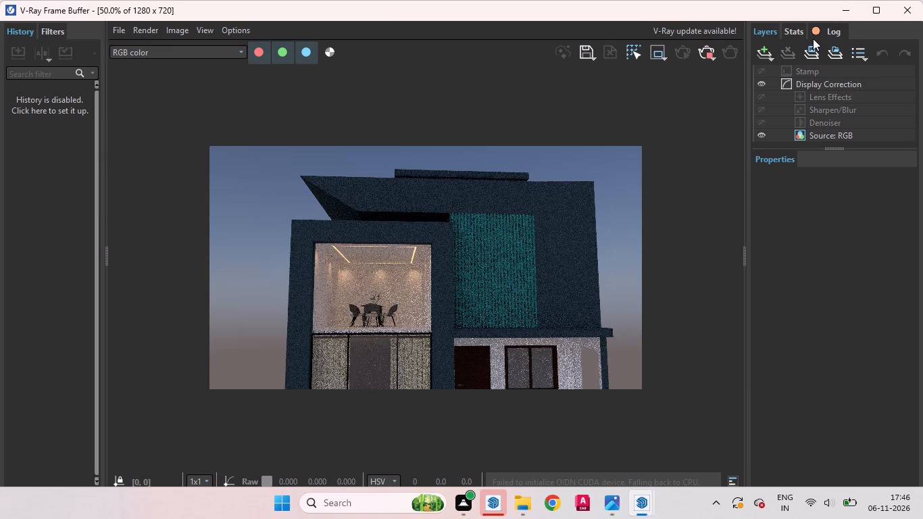
left_click(847, 5)
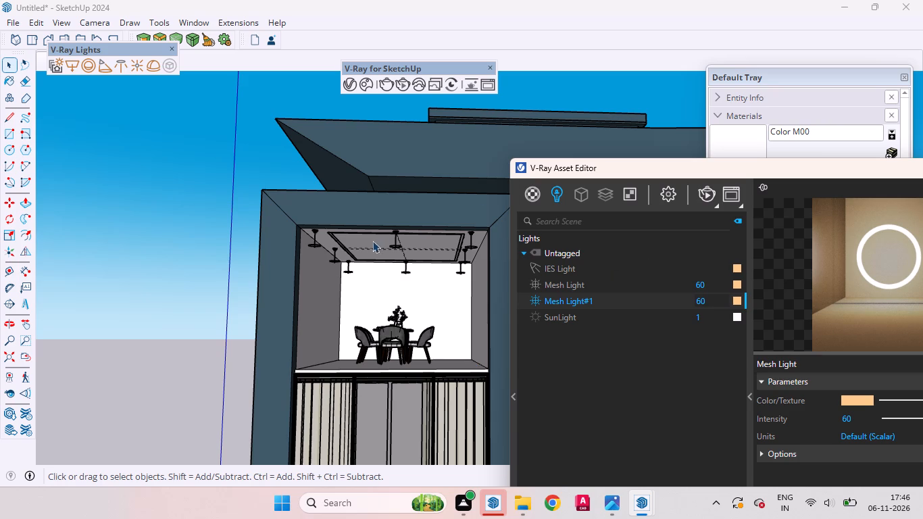
Select the light strip around the upper room's ceiling recess and inspect it up close.
scroll(348, 247, "down", 2)
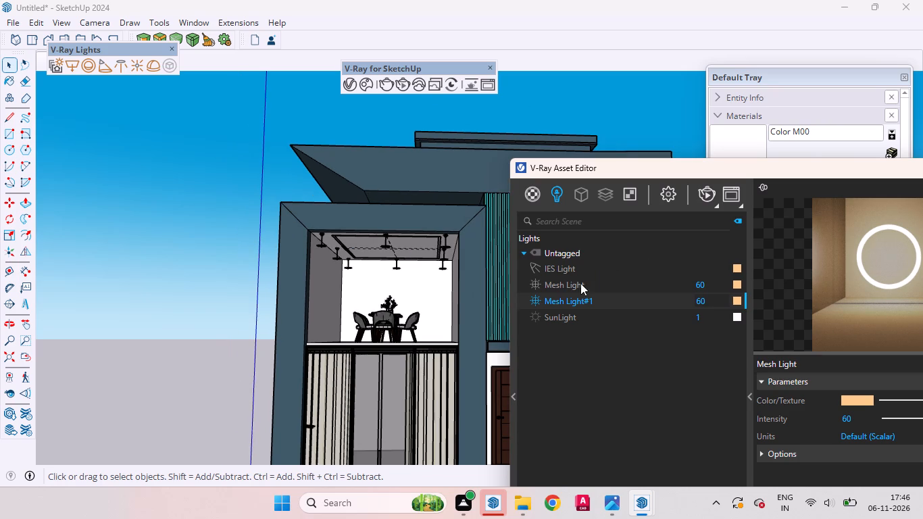
scroll(325, 241, "up", 10)
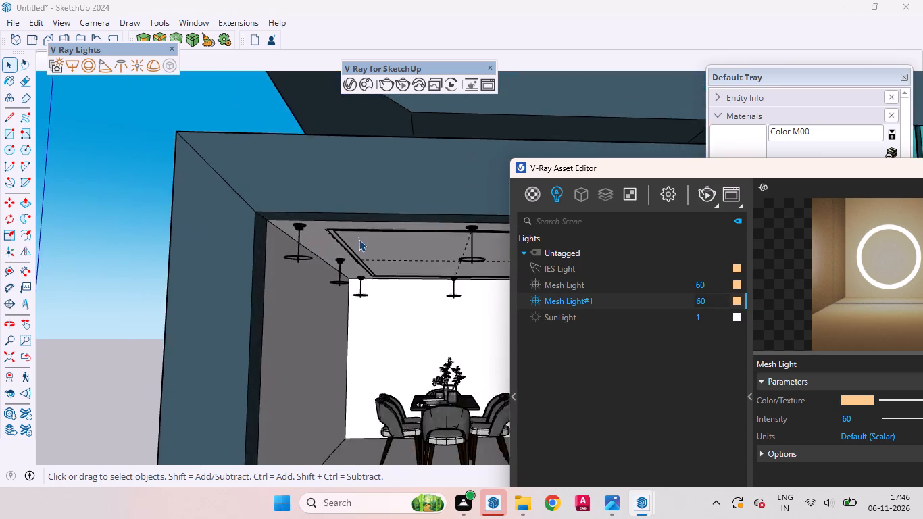
scroll(359, 239, "up", 12)
scroll(382, 296, "down", 1)
scroll(382, 296, "up", 1)
left_click(378, 274)
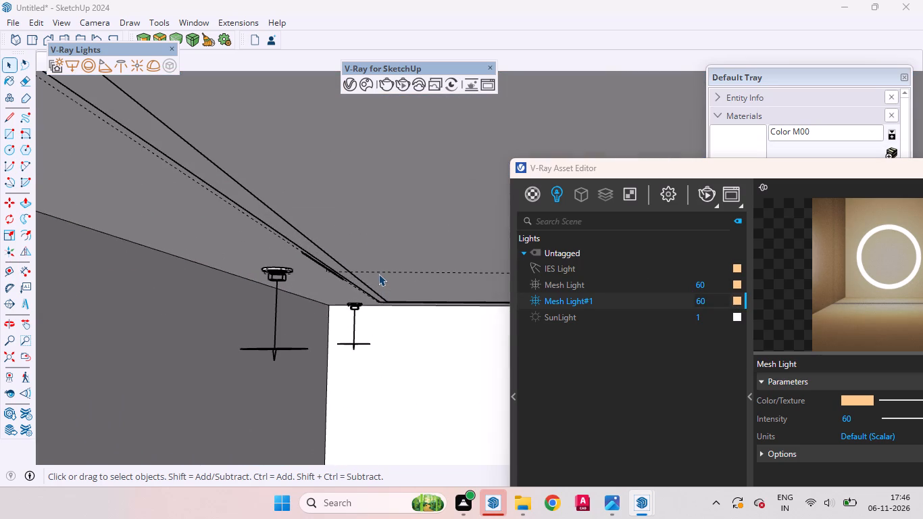
double_click(378, 273)
left_click(378, 272)
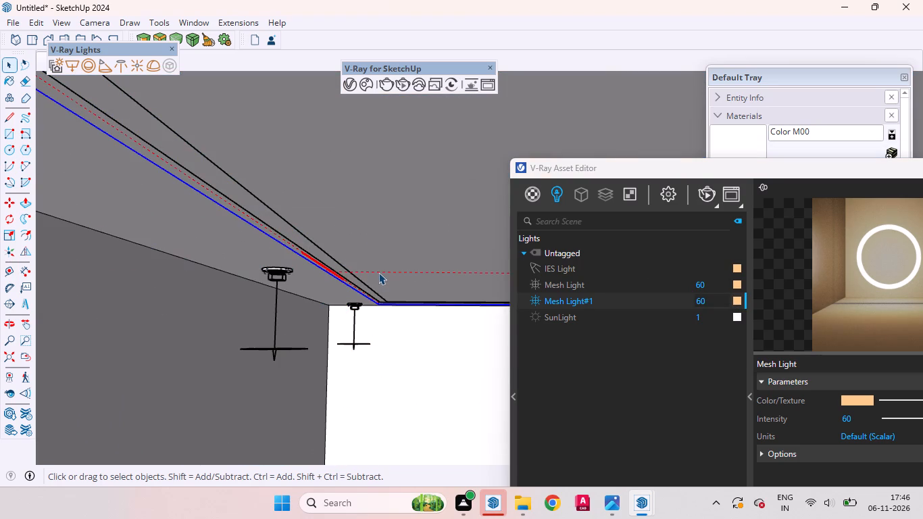
scroll(360, 290, "down", 4)
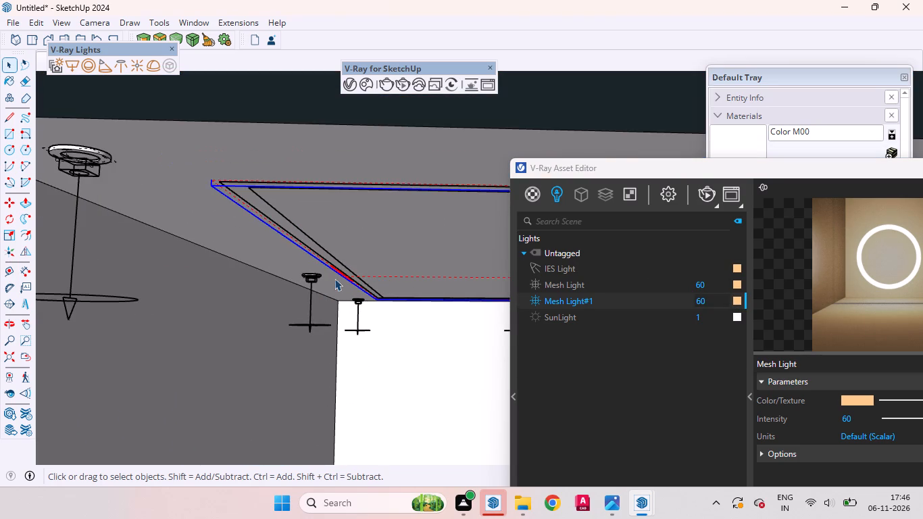
Open a downlight beside the ceiling strip for editing and inspect its ring's mesh light up close.
scroll(334, 278, "up", 3)
scroll(334, 278, "down", 1)
scroll(333, 278, "up", 18)
left_click(336, 283)
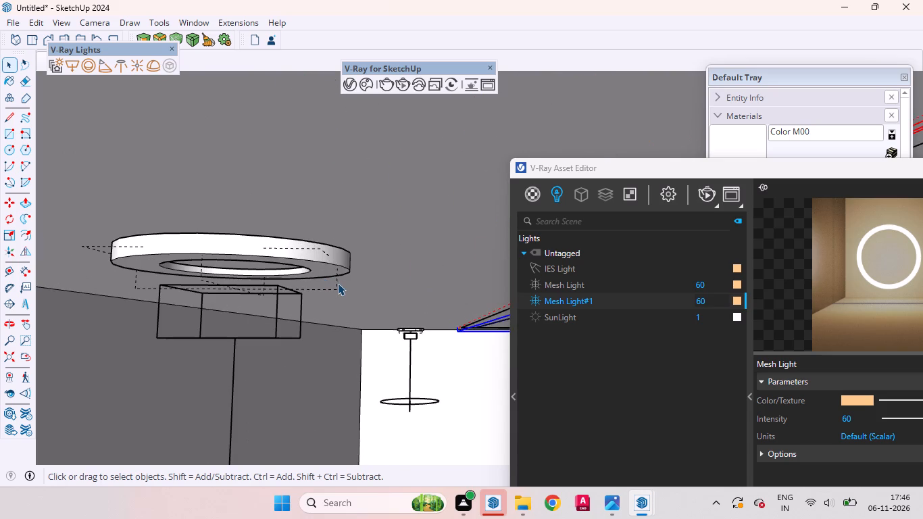
double_click(338, 283)
left_click(337, 281)
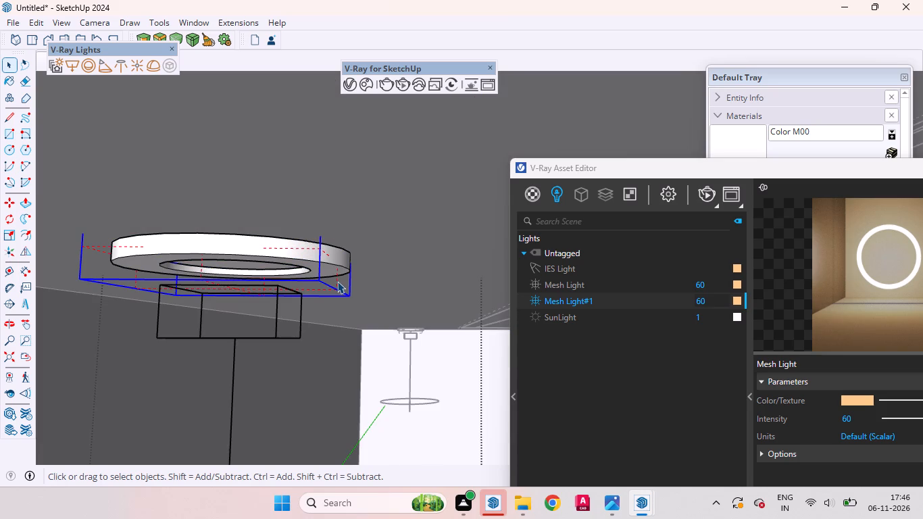
scroll(356, 290, "down", 4)
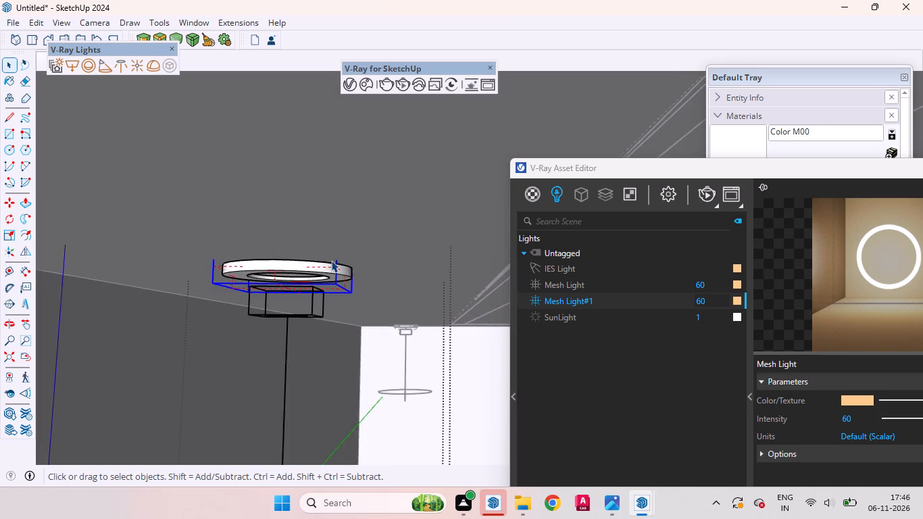
scroll(331, 260, "down", 16)
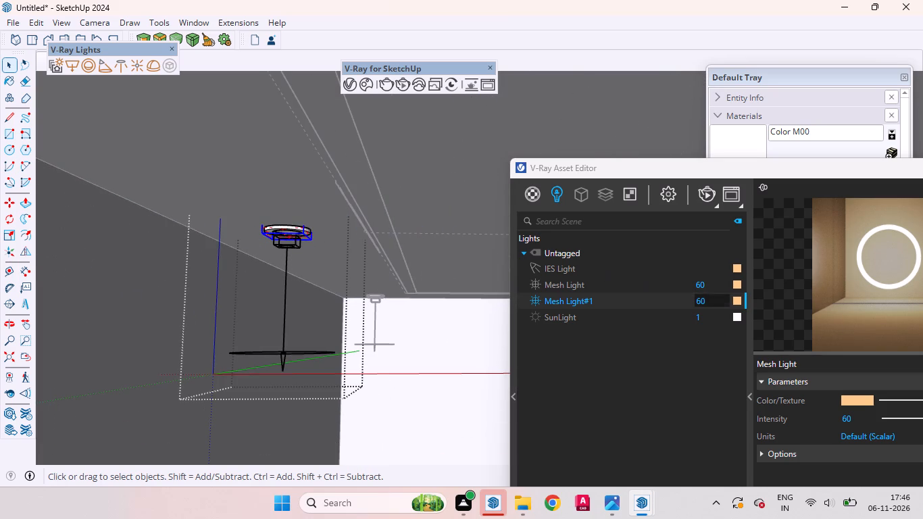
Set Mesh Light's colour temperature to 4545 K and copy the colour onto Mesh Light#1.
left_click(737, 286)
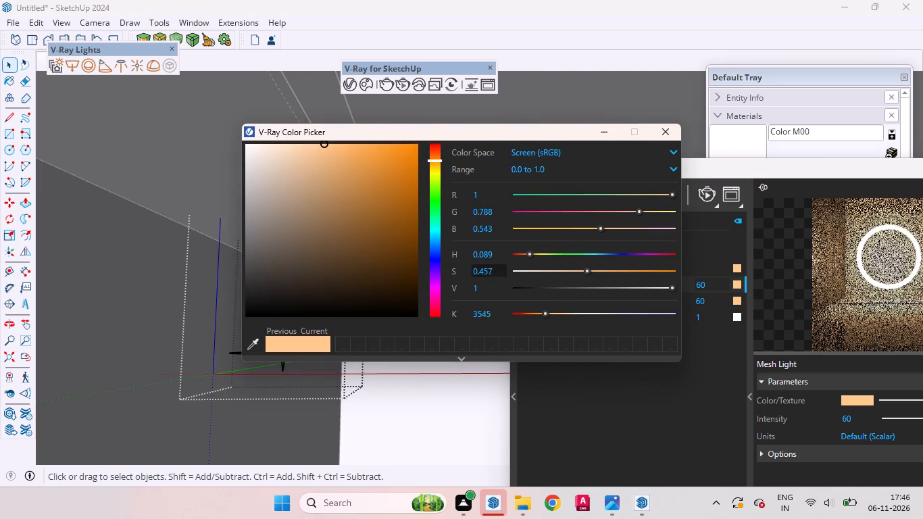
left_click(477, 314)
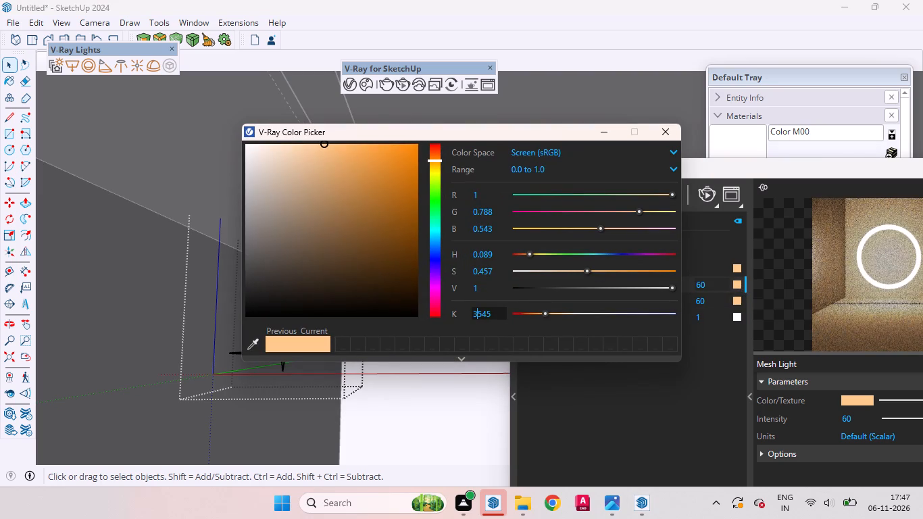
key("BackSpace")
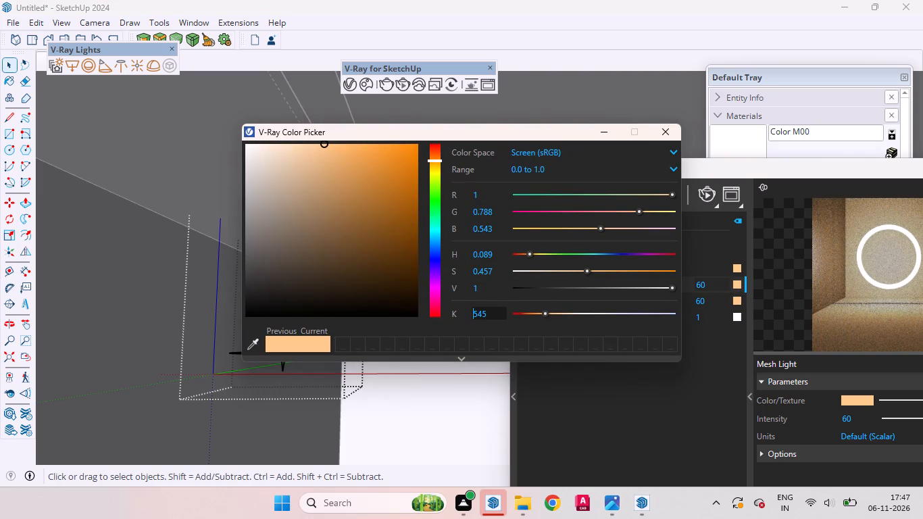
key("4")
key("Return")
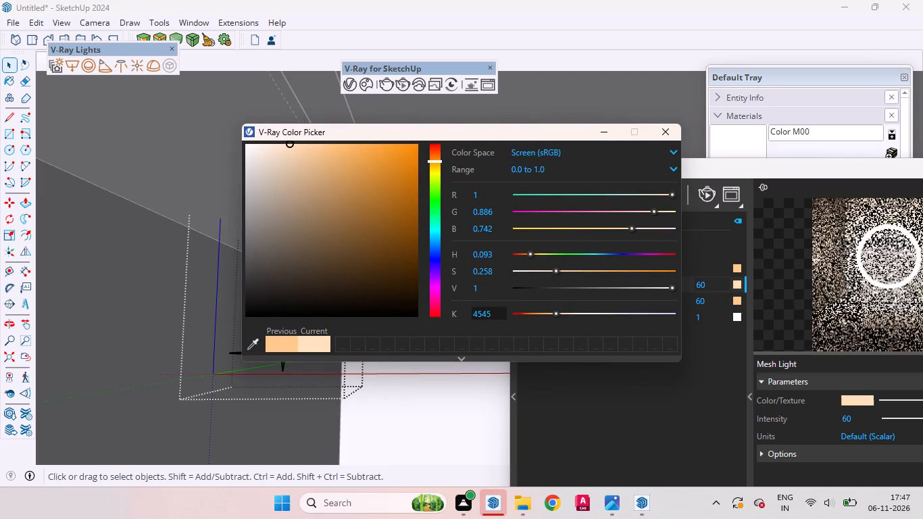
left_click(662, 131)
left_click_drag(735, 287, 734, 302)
Set Mesh Light's colour temperature to 5045 K and copy the colour onto Mesh Light#1.
left_click(734, 283)
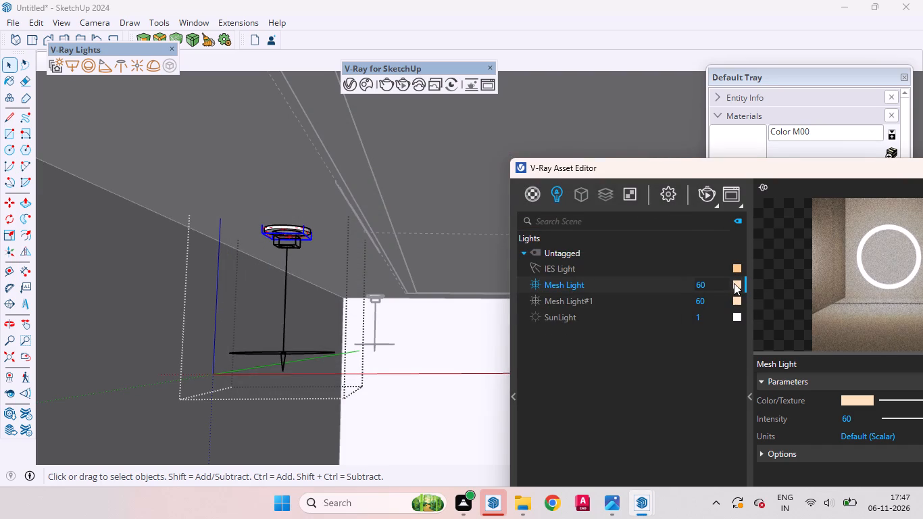
left_click(479, 314)
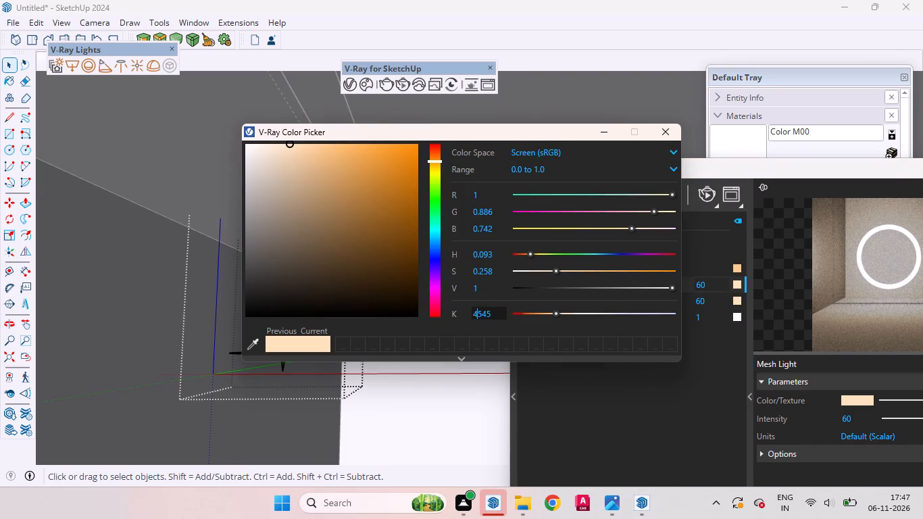
left_click(482, 314)
key("BackSpace")
key("BackSpace")
key("5")
key("0")
key("Return")
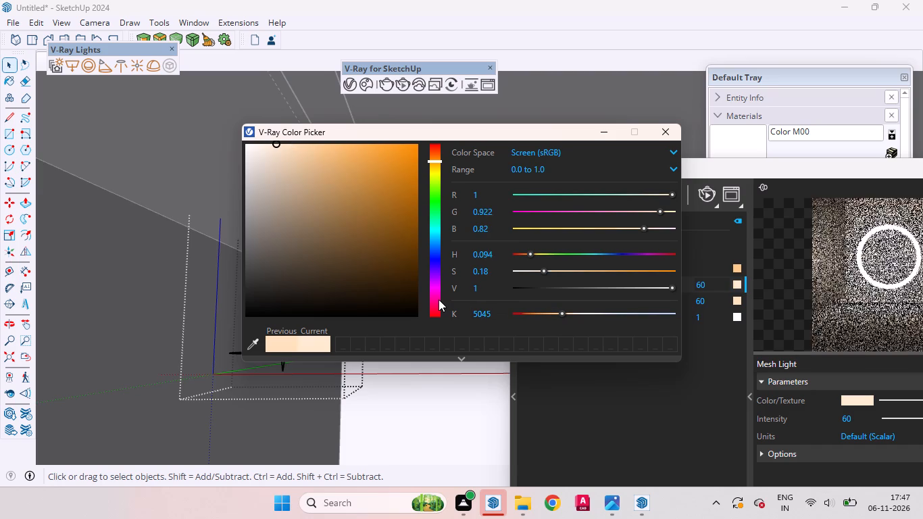
left_click(663, 134)
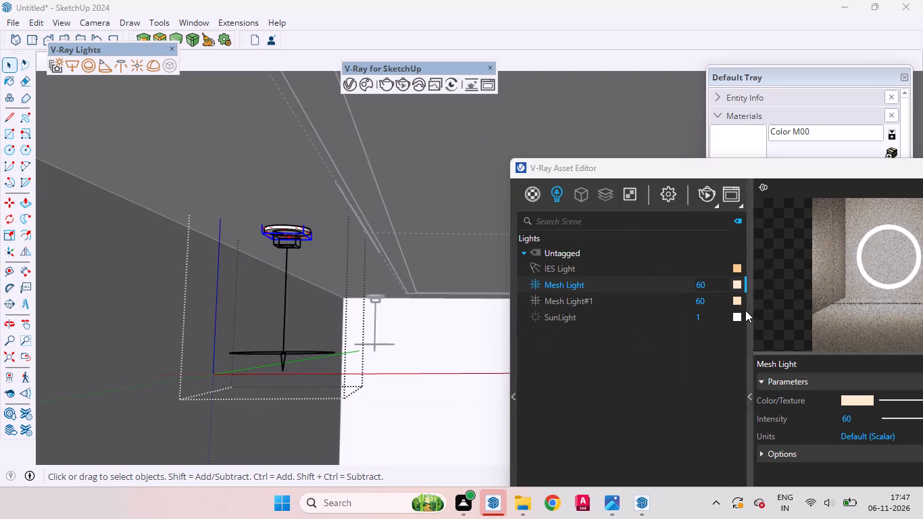
left_click_drag(739, 285, 740, 303)
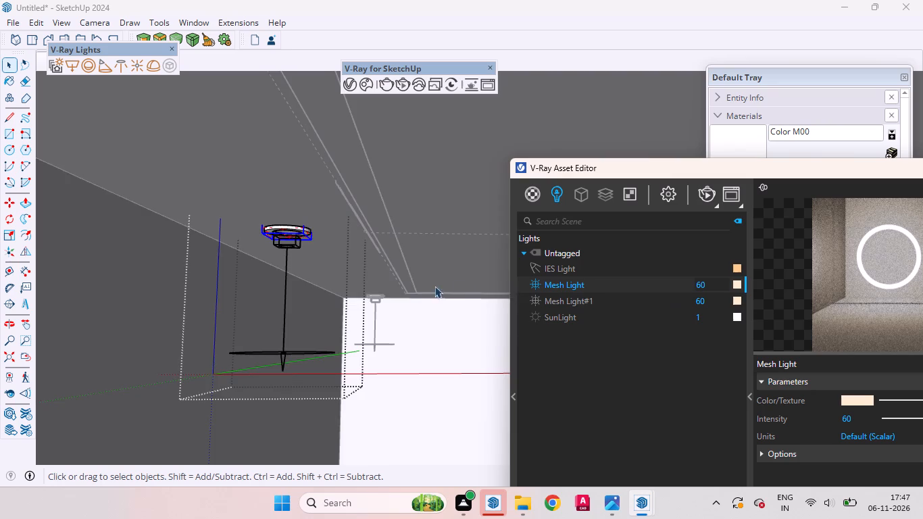
Close the opened downlight and its enclosing groups to return to the whole house model.
scroll(409, 286, "down", 6)
scroll(411, 262, "up", 1)
scroll(411, 262, "down", 19)
double_click(223, 276)
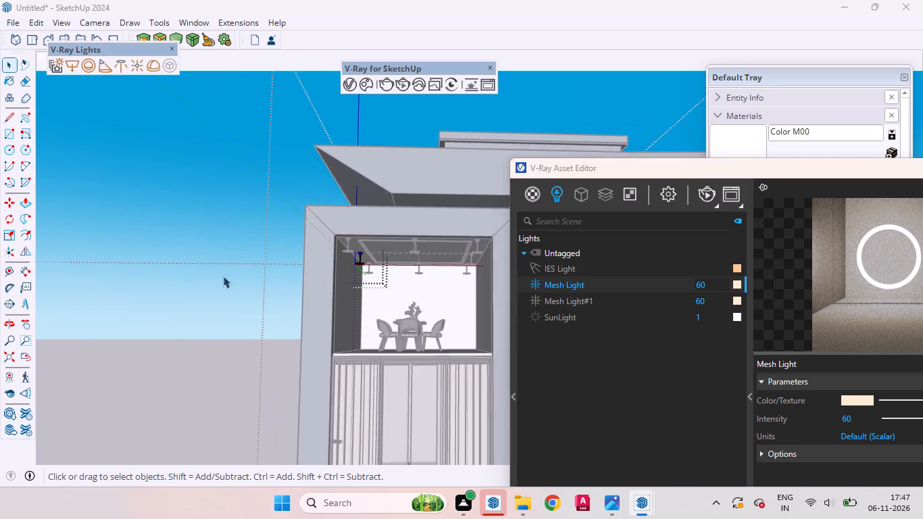
scroll(389, 253, "up", 3)
scroll(389, 253, "down", 2)
scroll(389, 253, "up", 2)
scroll(351, 275, "down", 2)
scroll(350, 275, "up", 1)
scroll(349, 275, "down", 2)
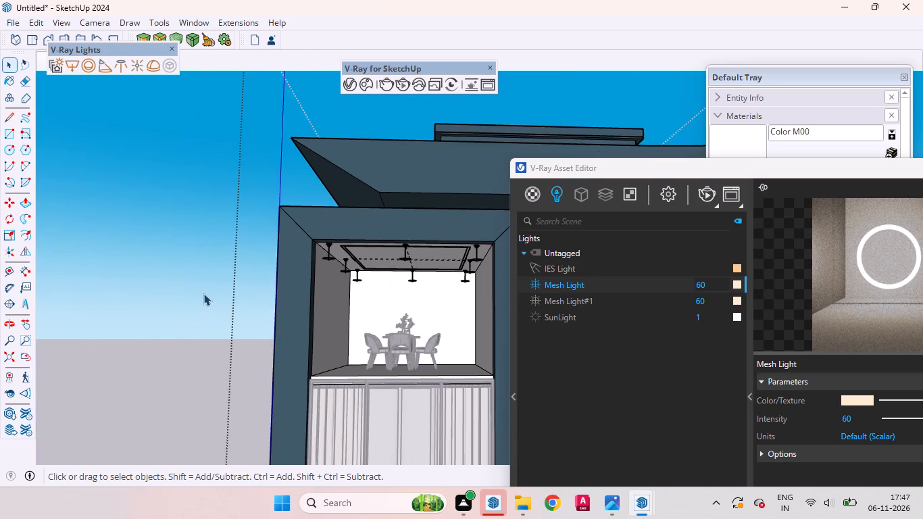
double_click(197, 291)
Examine the dining set and its placement in the upper room from above, below and the side.
scroll(433, 337, "up", 4)
middle_click_drag(413, 341, 426, 420)
scroll(409, 406, "up", 3)
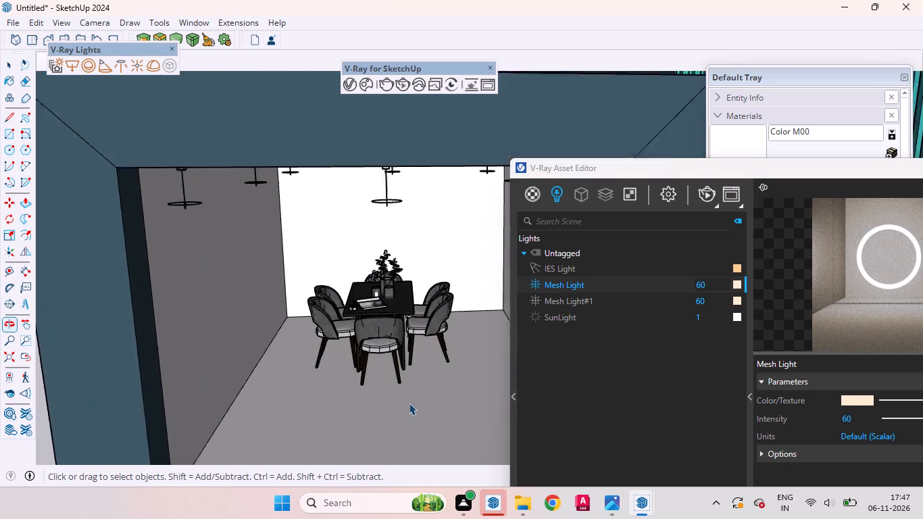
scroll(409, 403, "up", 13)
middle_click_drag(376, 388, 401, 303)
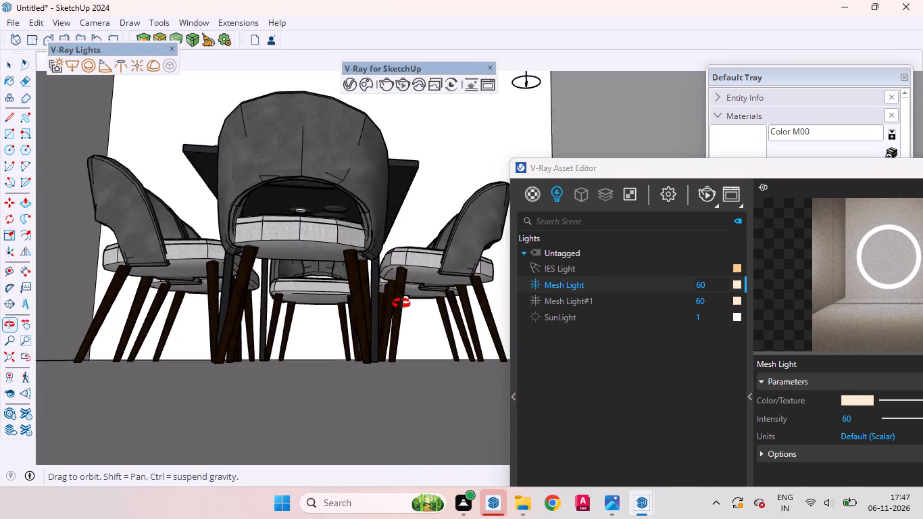
middle_click_drag(401, 303, 310, 427)
scroll(356, 390, "down", 11)
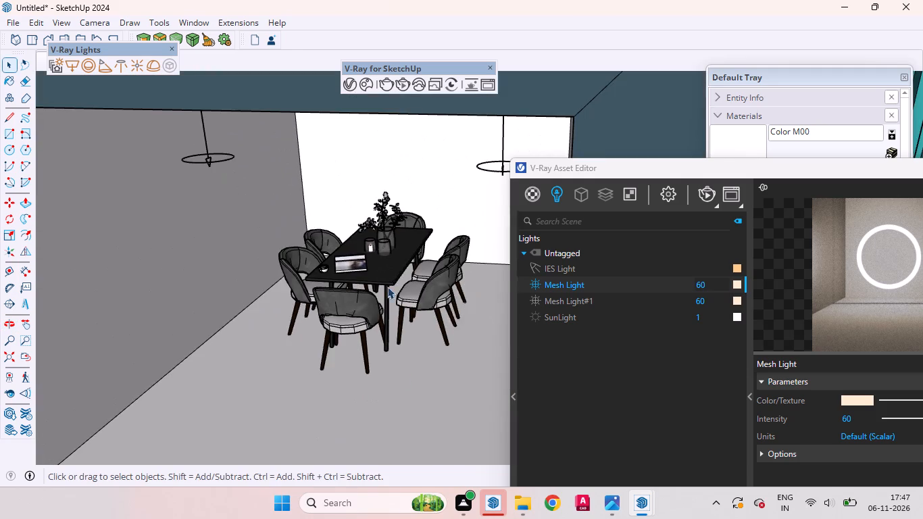
middle_click_drag(392, 295, 422, 276)
scroll(422, 276, "up", 1)
scroll(422, 276, "down", 8)
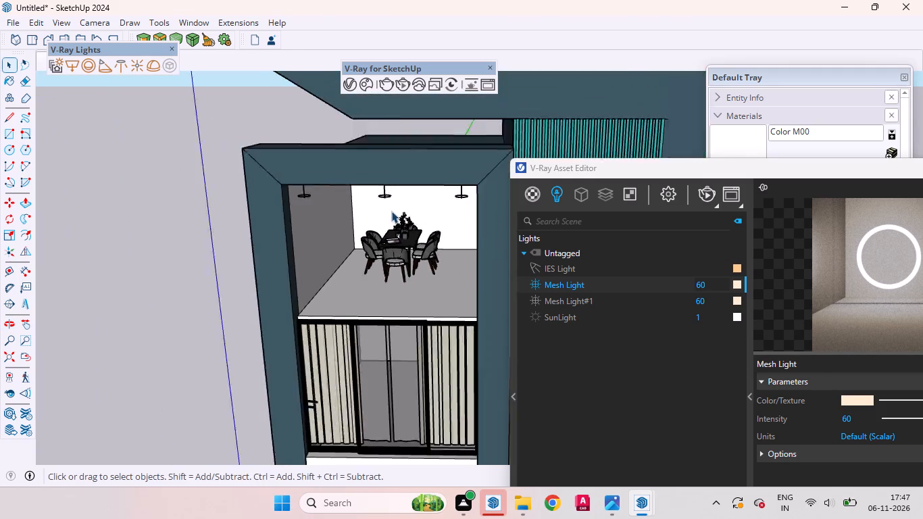
scroll(391, 211, "down", 11)
Unhide all hidden objects in the house model.
left_click(232, 272)
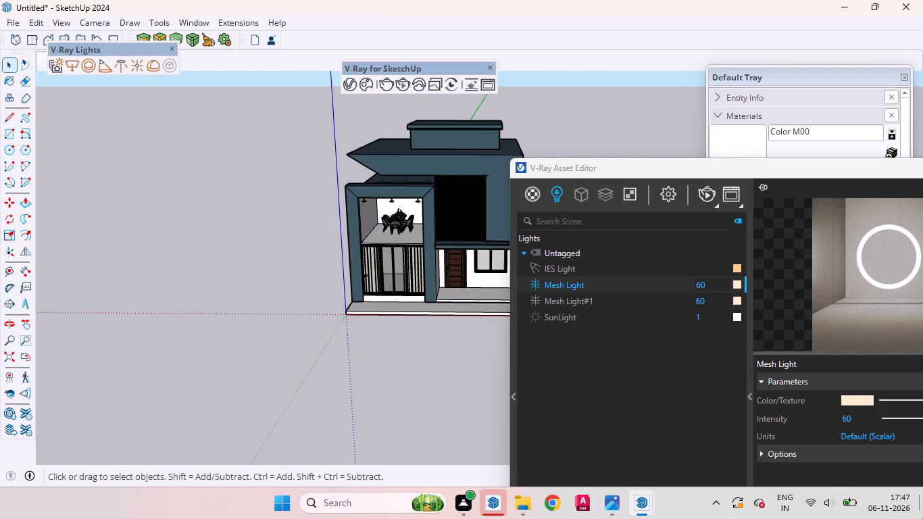
left_click(37, 22)
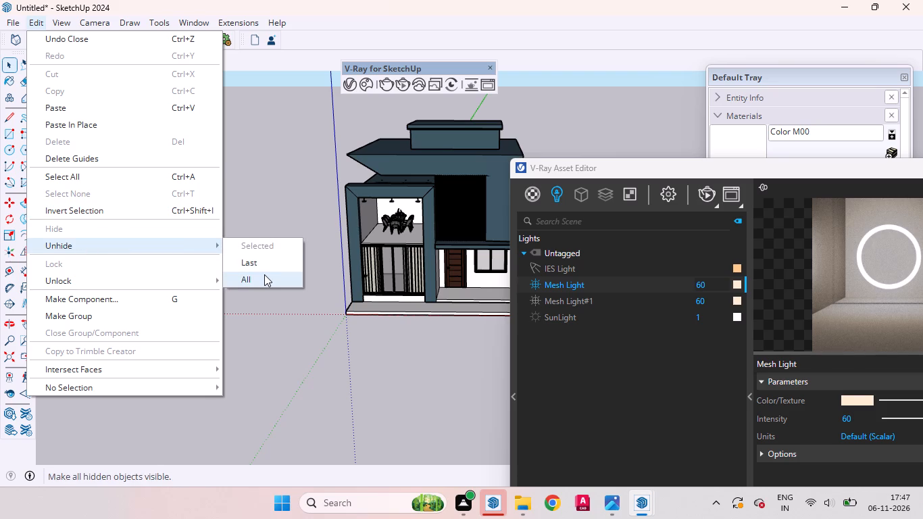
left_click(264, 274)
left_click(217, 247)
Examine the restored front glazing and curtains, and the dining set visible through them, from several angles.
scroll(404, 221, "up", 7)
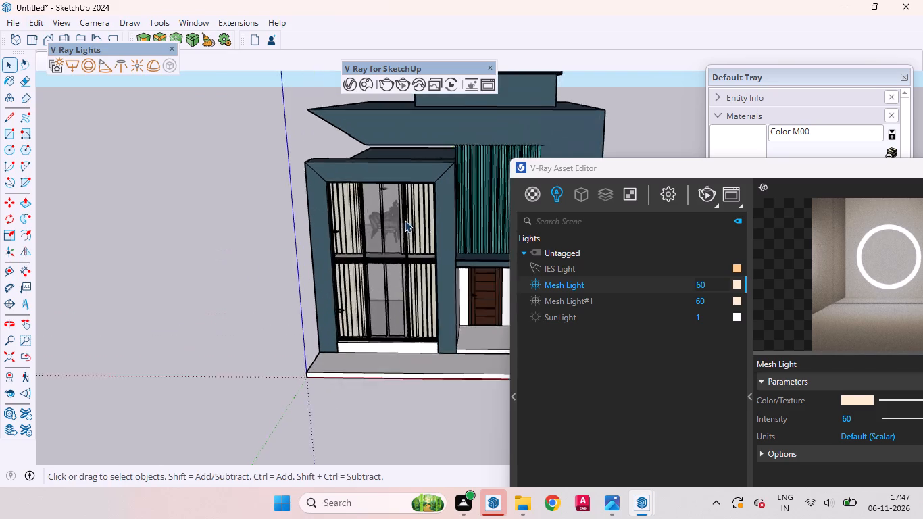
scroll(405, 220, "up", 12)
middle_click_drag(286, 285, 280, 225)
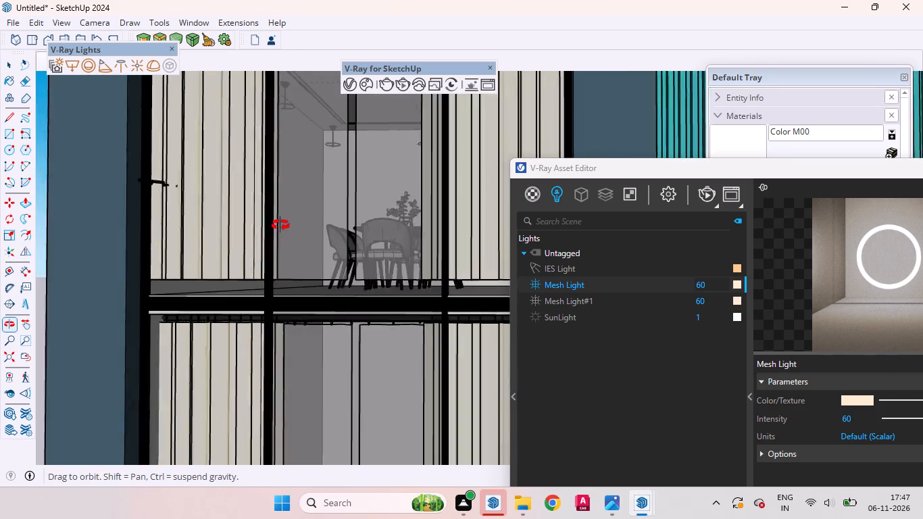
middle_click_drag(280, 225, 280, 234)
scroll(227, 270, "up", 10)
scroll(226, 242, "down", 6)
middle_click_drag(235, 262, 272, 199)
scroll(235, 262, "up", 1)
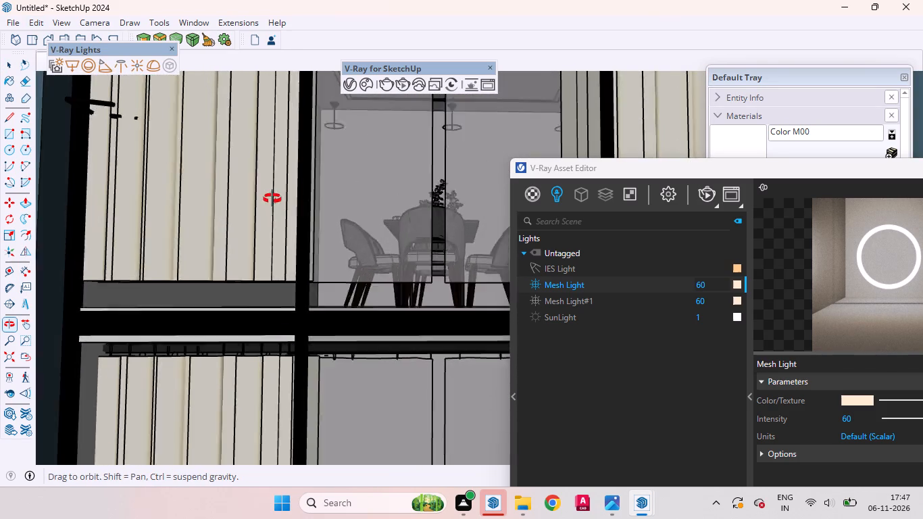
middle_click_drag(272, 199, 113, 342)
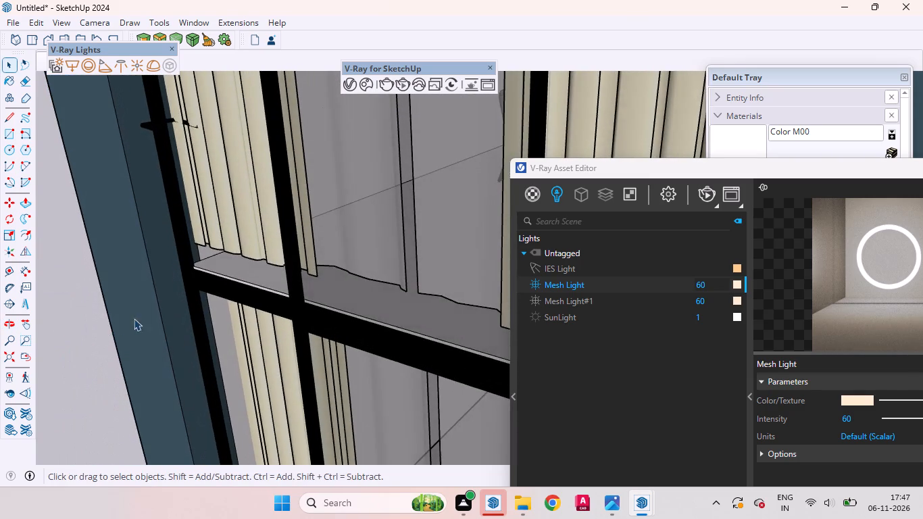
scroll(268, 220, "down", 14)
scroll(261, 168, "up", 1)
middle_click_drag(239, 237, 377, 227)
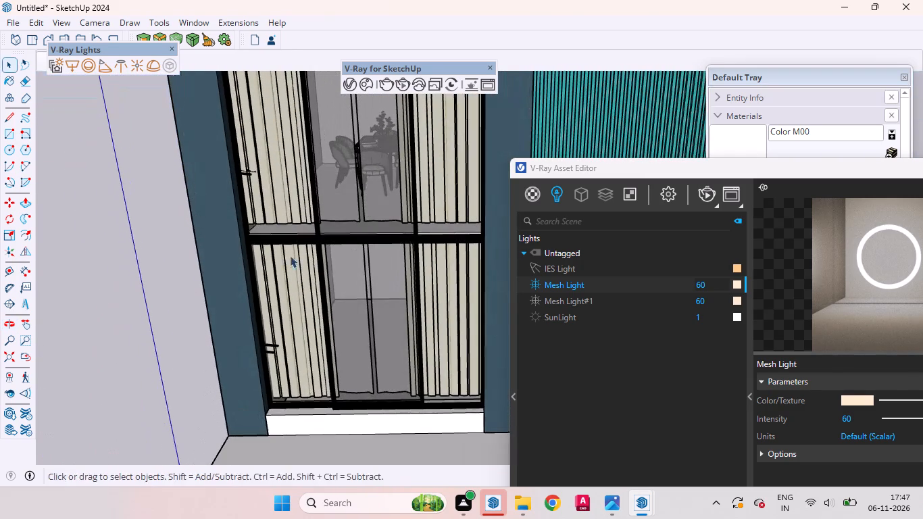
Return to the Scene 1 view and start an interactive V-Ray render of the house with its glazing in place.
left_click_drag(97, 49, 155, 49)
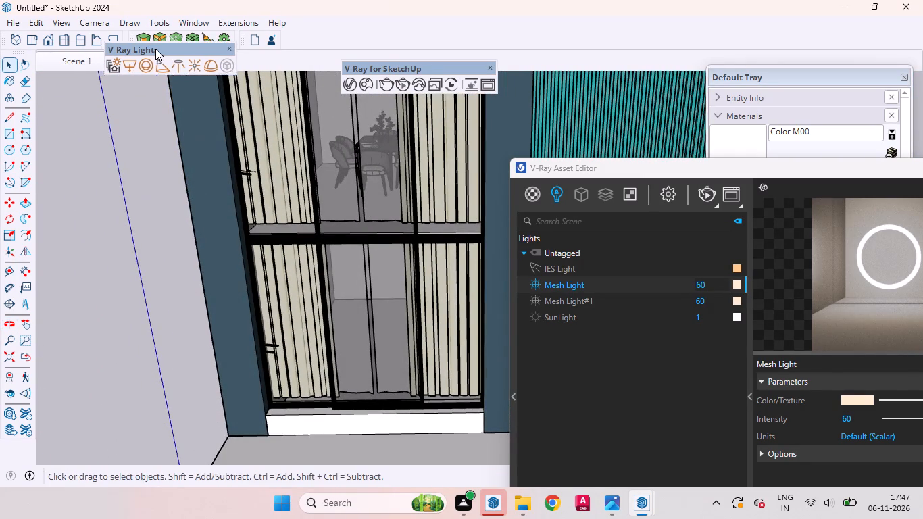
left_click_drag(155, 49, 183, 46)
left_click(82, 62)
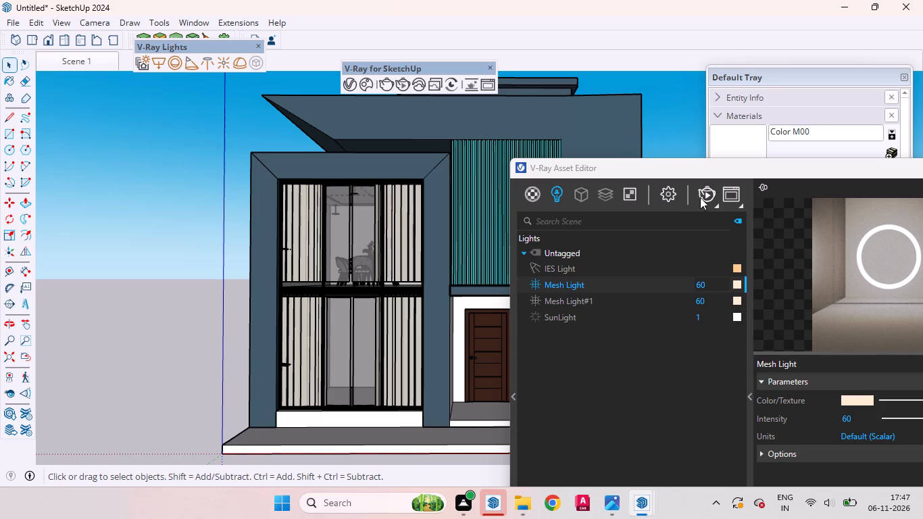
left_click(703, 195)
left_click_drag(672, 173, 568, 225)
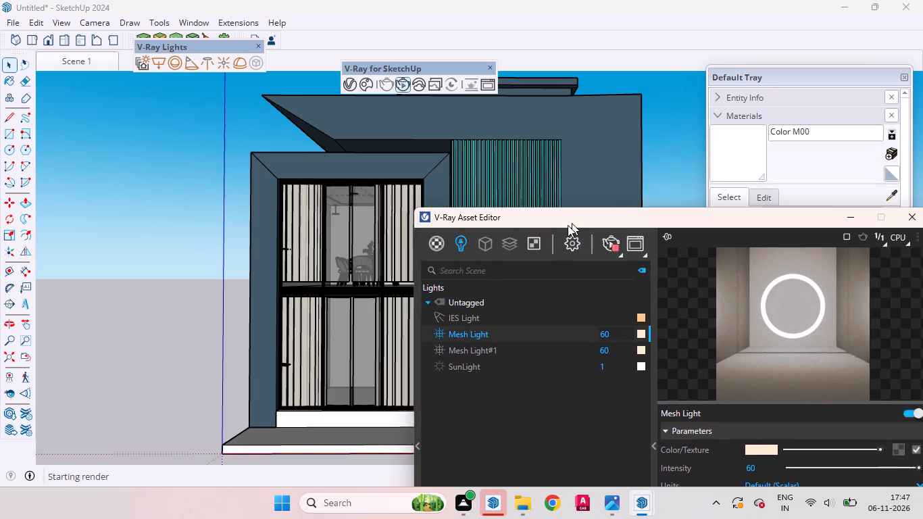
left_click_drag(568, 225, 416, 274)
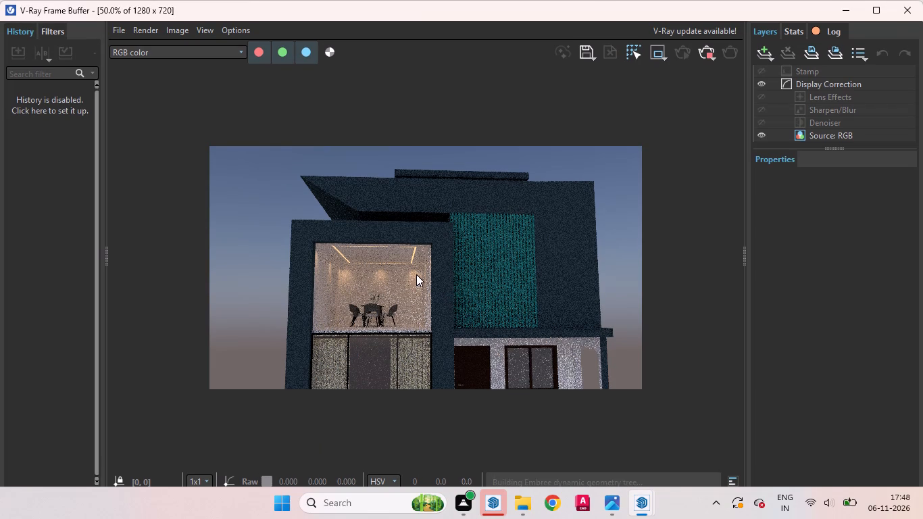
left_click_drag(416, 274, 416, 274)
left_click_drag(537, 266, 702, 290)
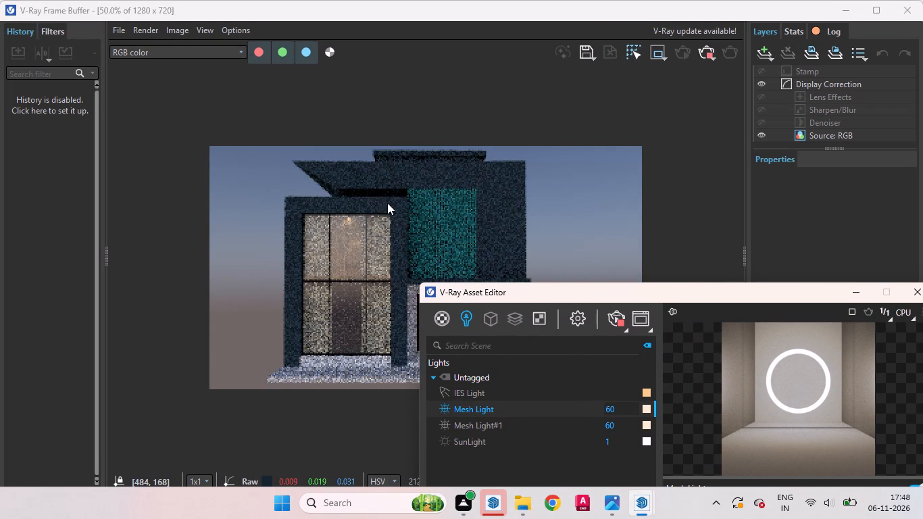
Examine the render at different magnifications, checking how the upper dining room's lights and furniture show through the glazing and curtains.
scroll(359, 236, "up", 1)
scroll(336, 260, "down", 1)
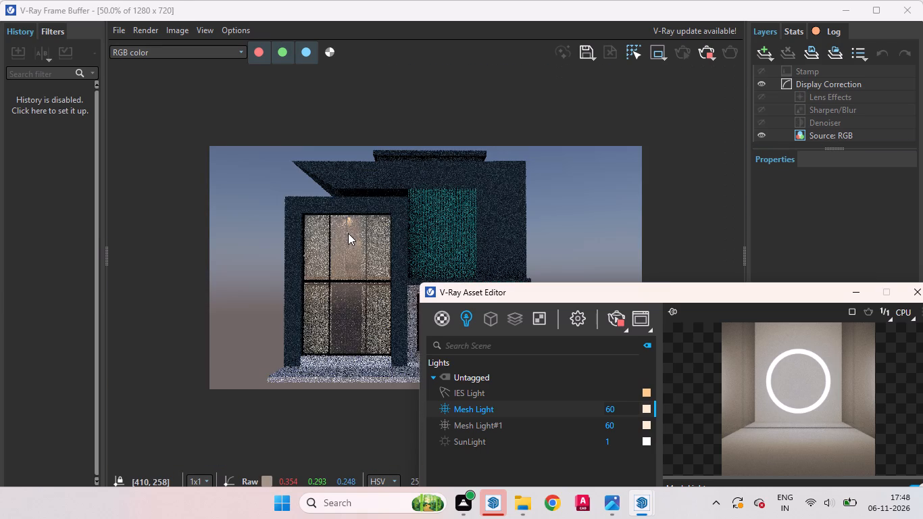
middle_click_drag(351, 272, 351, 304)
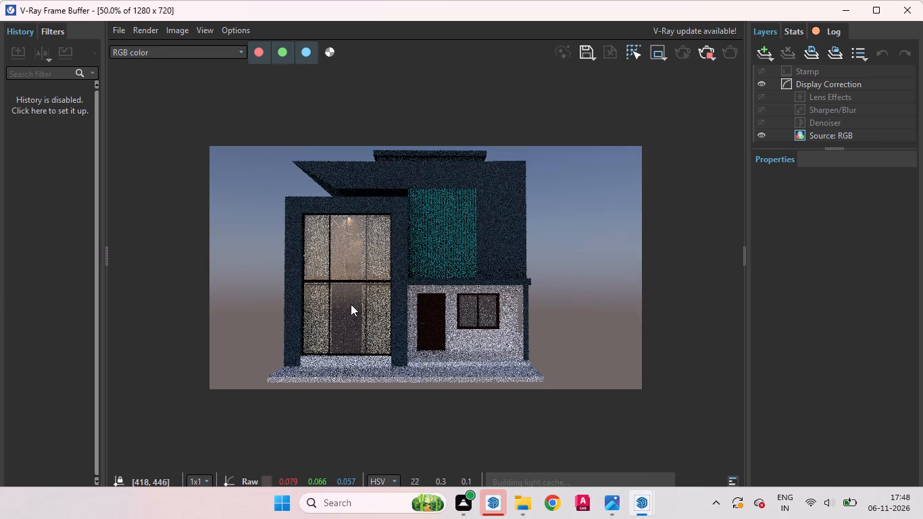
middle_click_drag(351, 304, 351, 305)
scroll(353, 226, "up", 1)
scroll(332, 240, "down", 1)
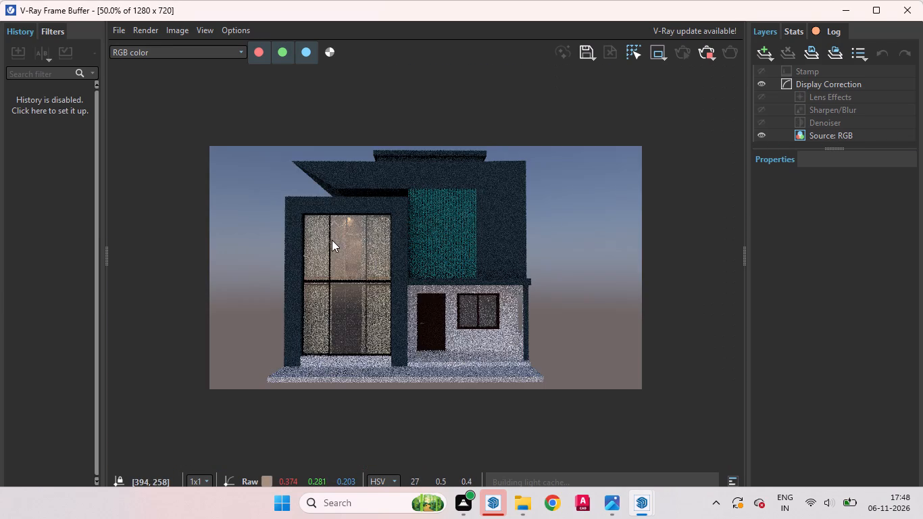
scroll(359, 226, "up", 1)
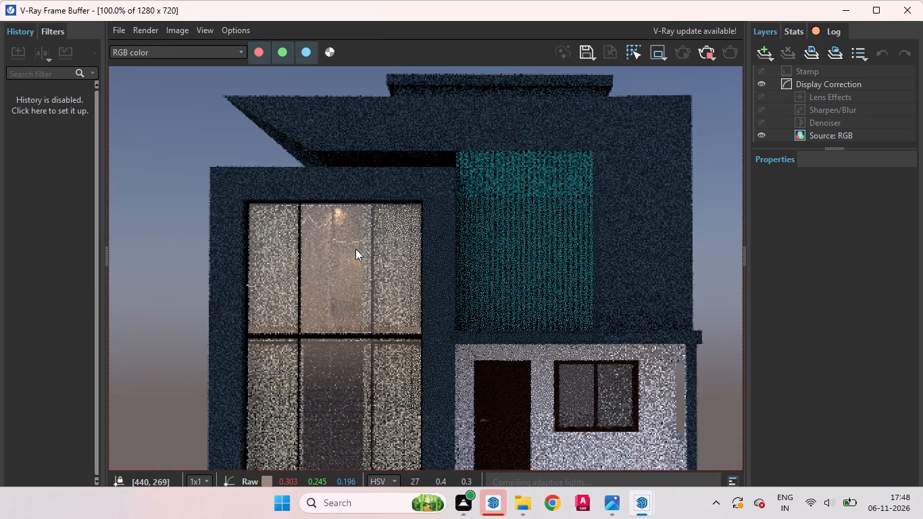
scroll(352, 253, "up", 1)
scroll(351, 253, "down", 2)
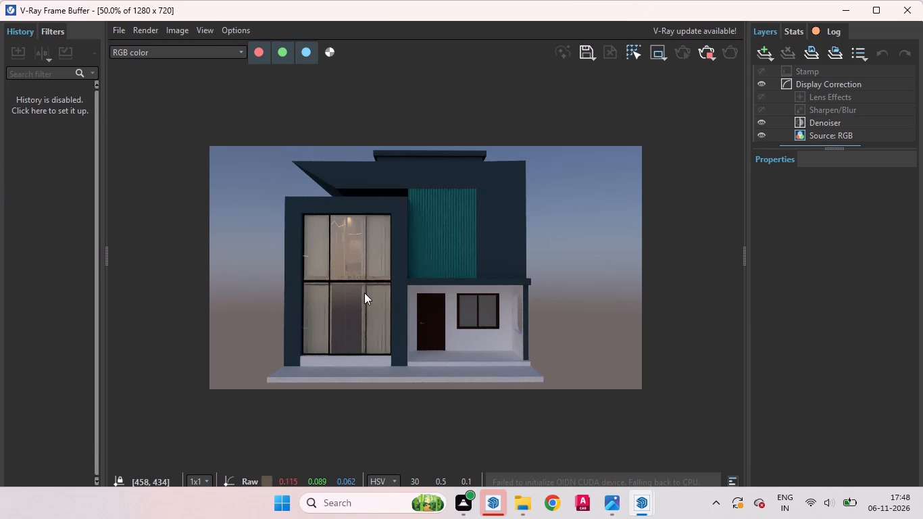
scroll(339, 260, "up", 3)
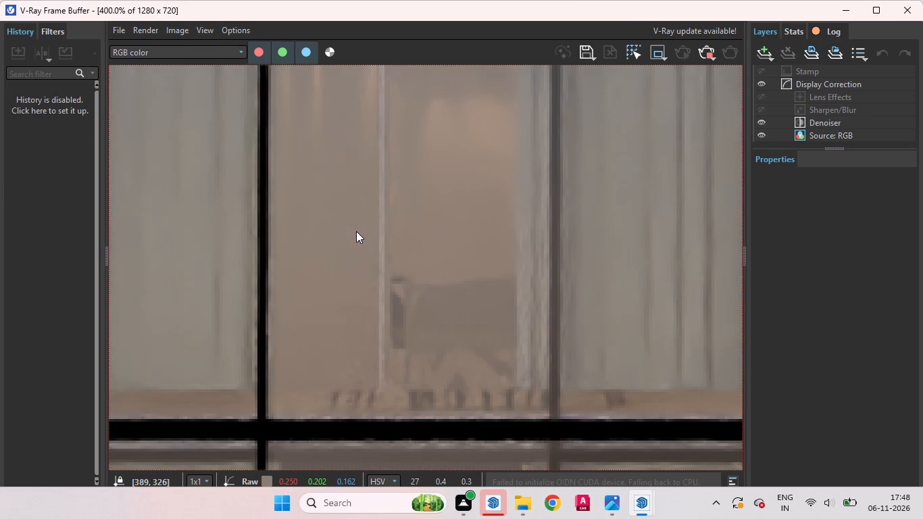
scroll(357, 231, "down", 1)
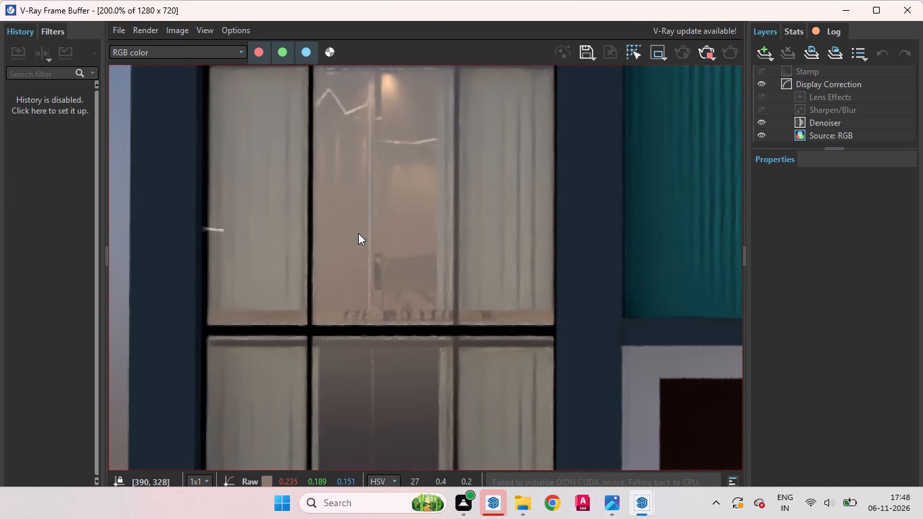
scroll(358, 233, "down", 2)
scroll(363, 216, "up", 1)
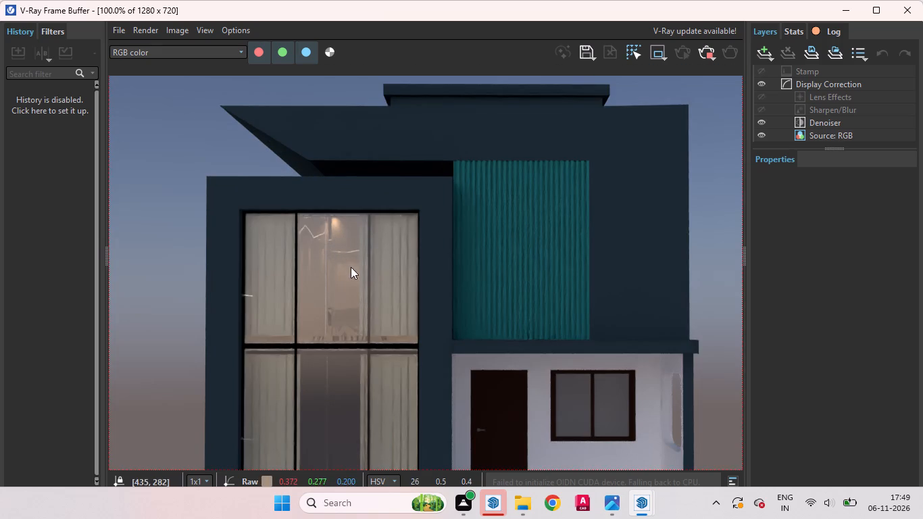
middle_click_drag(355, 272, 349, 287)
scroll(328, 239, "up", 1)
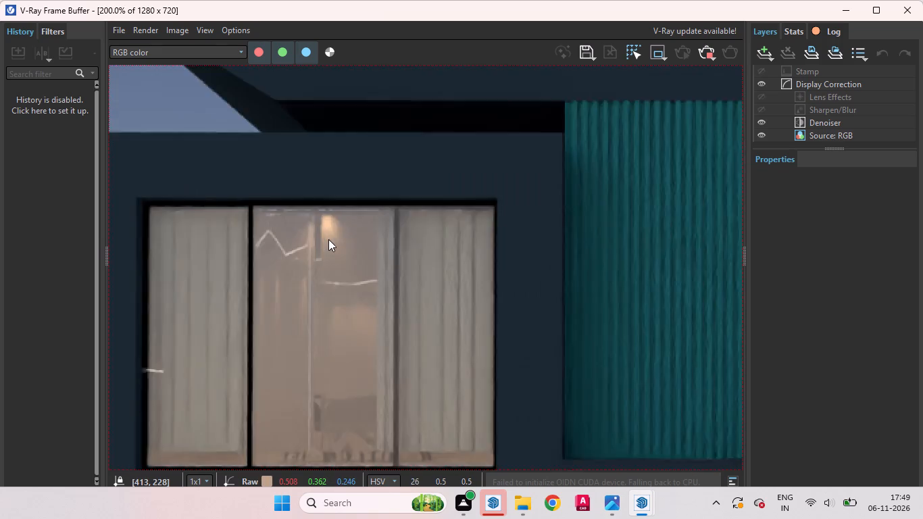
scroll(328, 239, "up", 1)
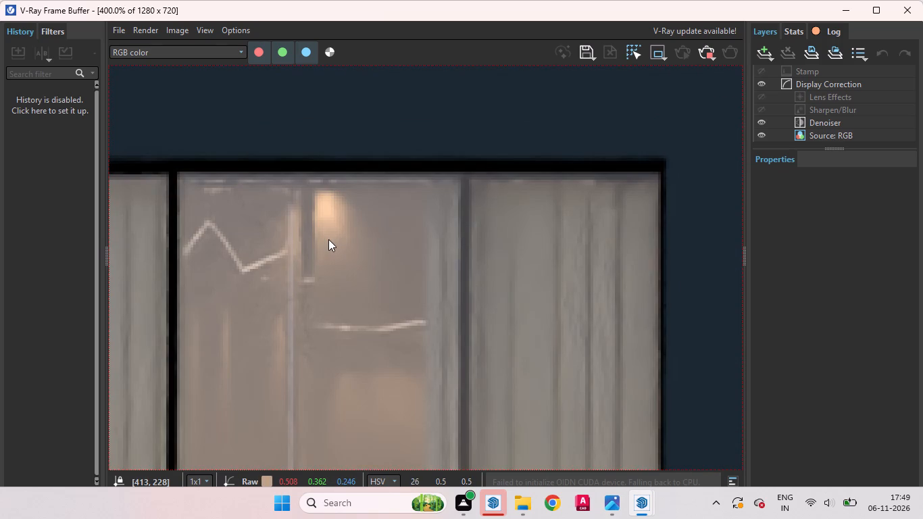
scroll(328, 239, "down", 2)
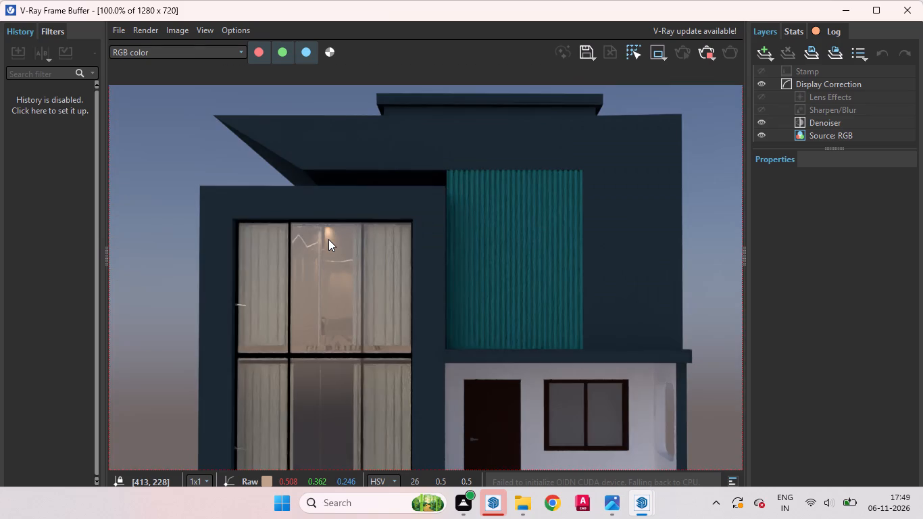
scroll(328, 239, "up", 1)
scroll(328, 239, "down", 2)
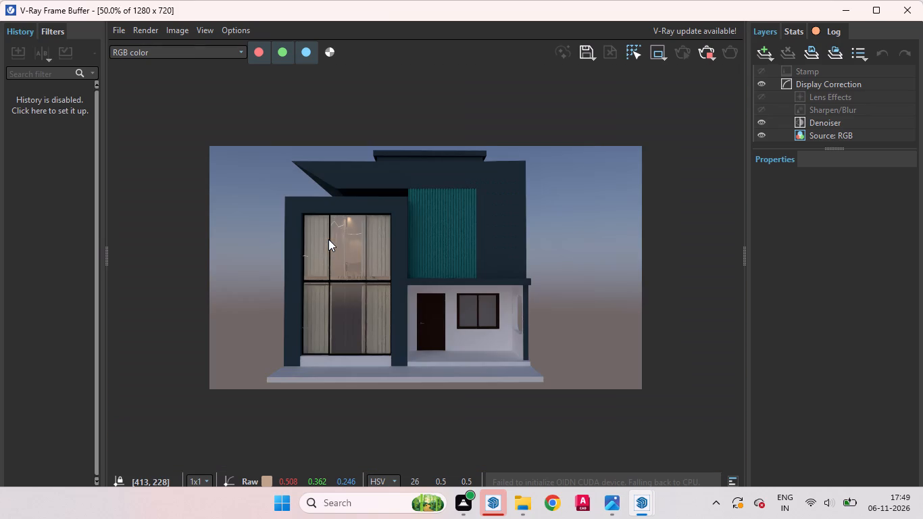
scroll(364, 312, "up", 1)
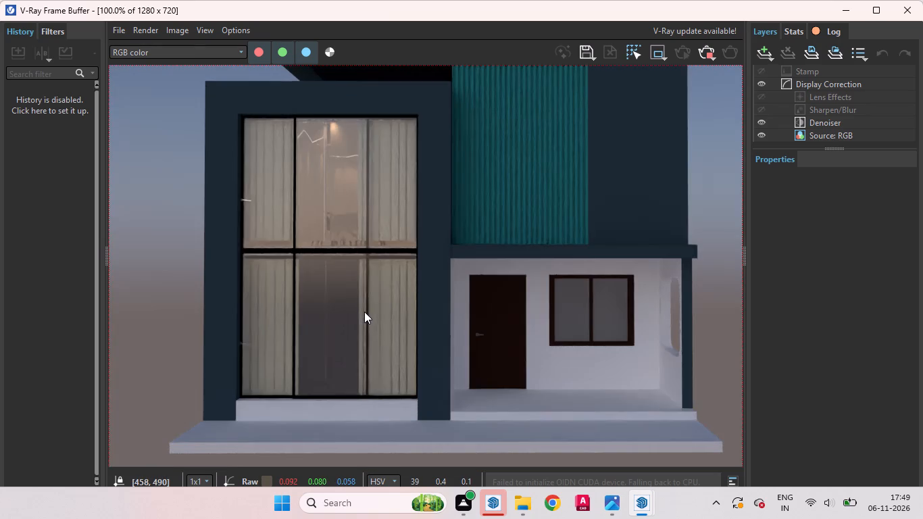
scroll(364, 312, "down", 1)
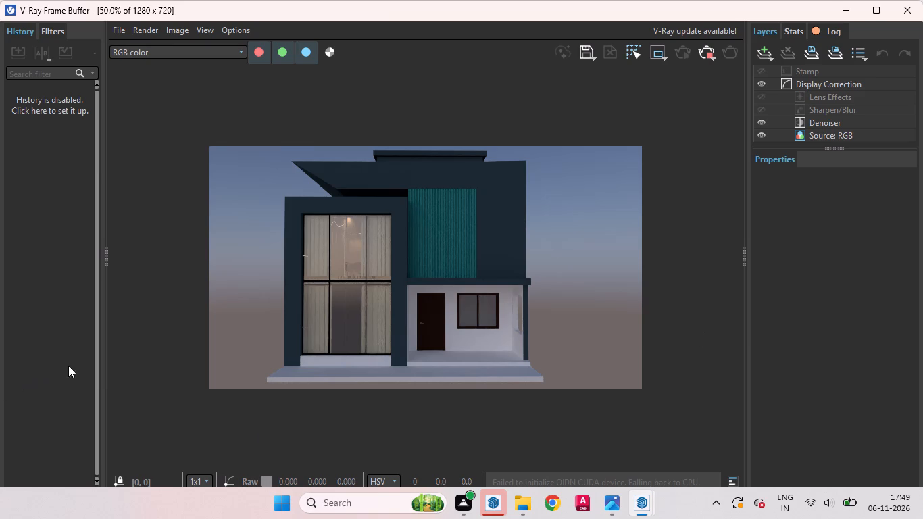
scroll(332, 249, "up", 1)
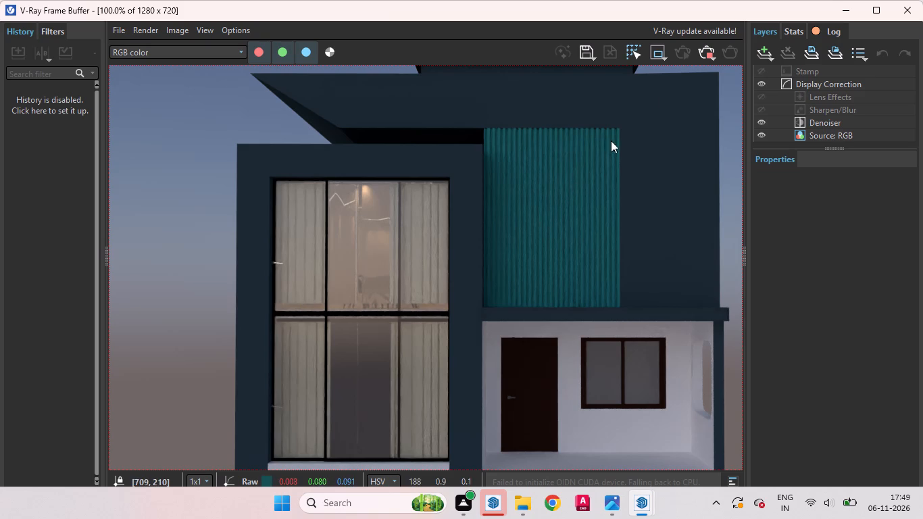
scroll(549, 166, "down", 1)
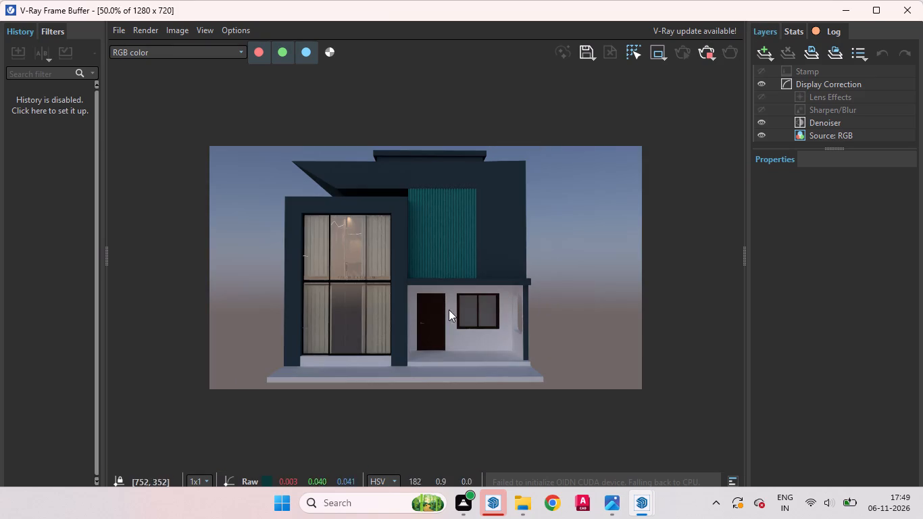
scroll(455, 328, "up", 1)
scroll(506, 317, "down", 1)
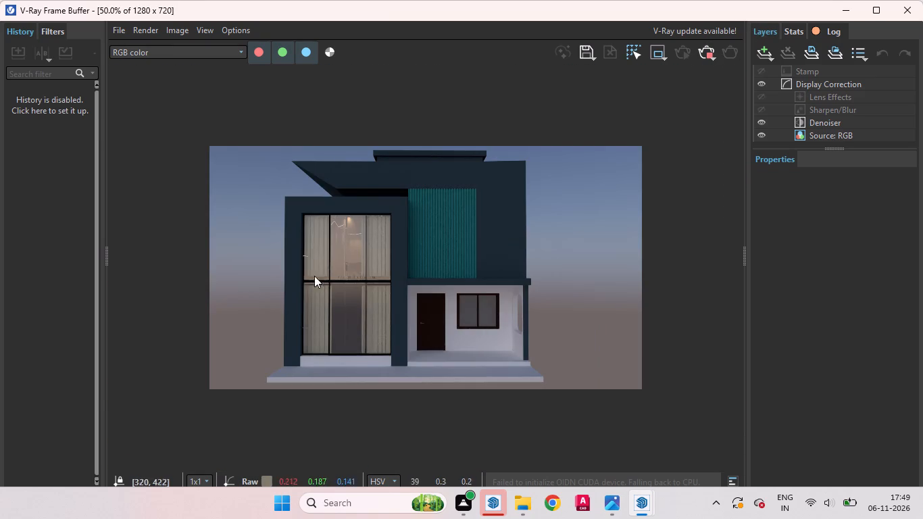
middle_click_drag(317, 205, 303, 262)
middle_click(303, 262)
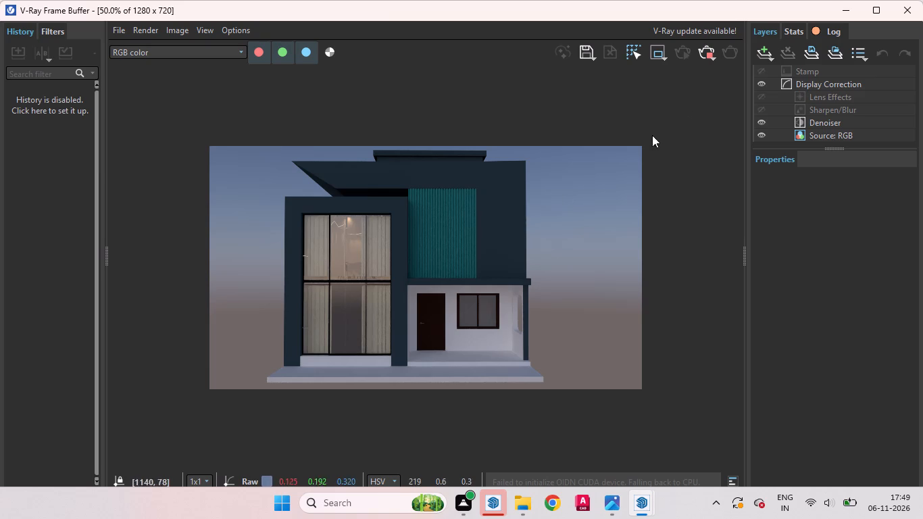
Stop the interactive render and minimise the frame buffer.
left_click(706, 49)
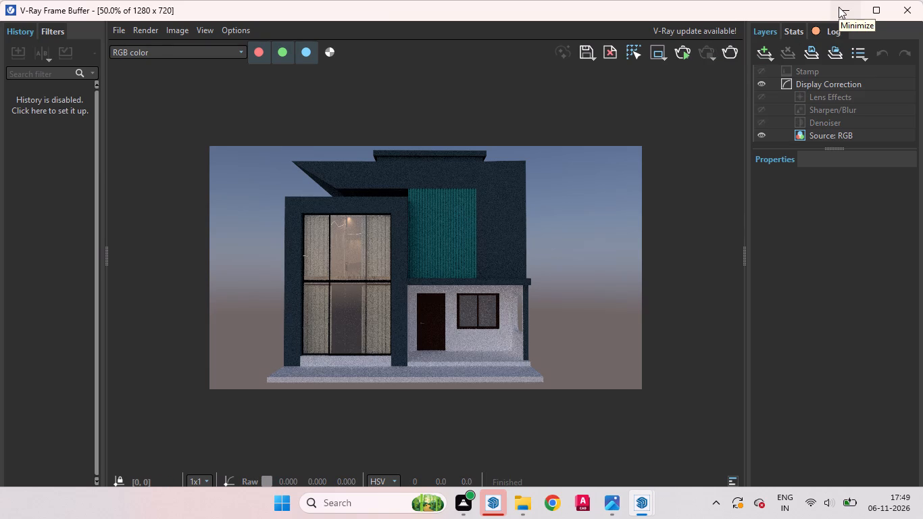
left_click(839, 7)
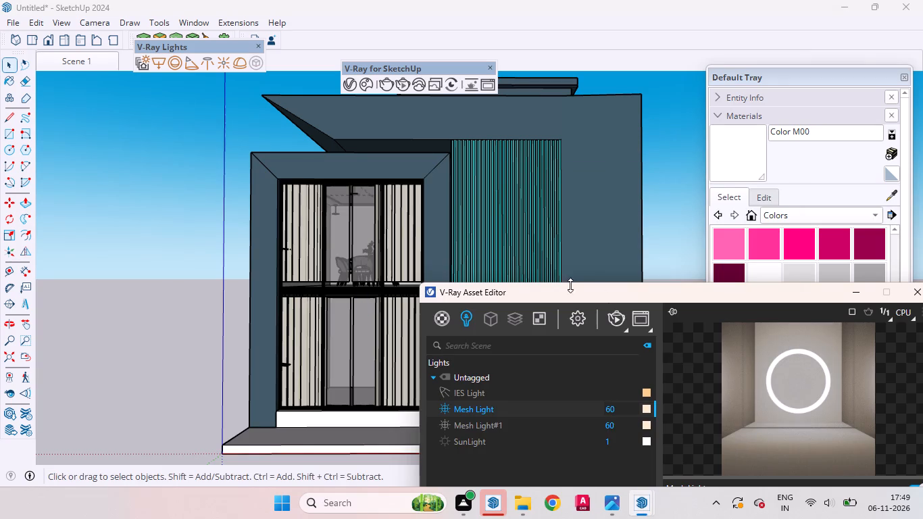
Collapse the light settings in the V-Ray Asset Editor and move the editor clear of the front glazing.
left_click_drag(630, 292, 547, 196)
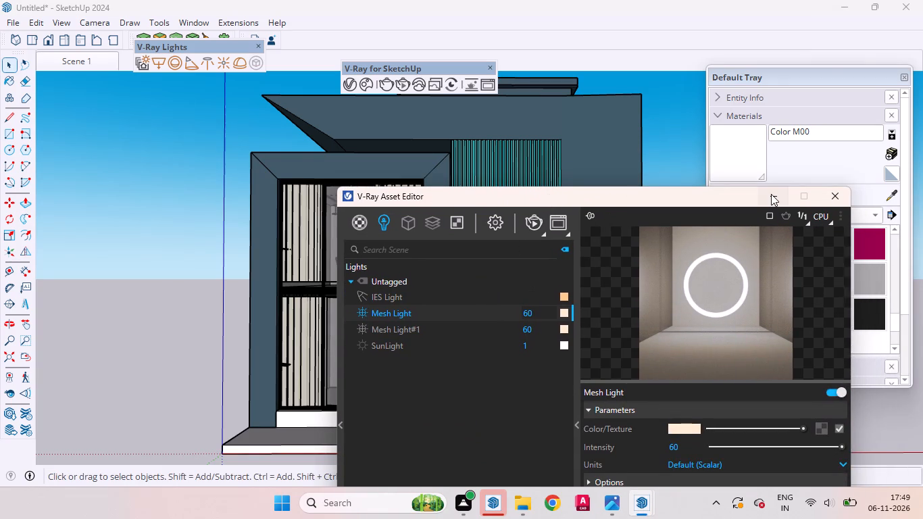
left_click(578, 413)
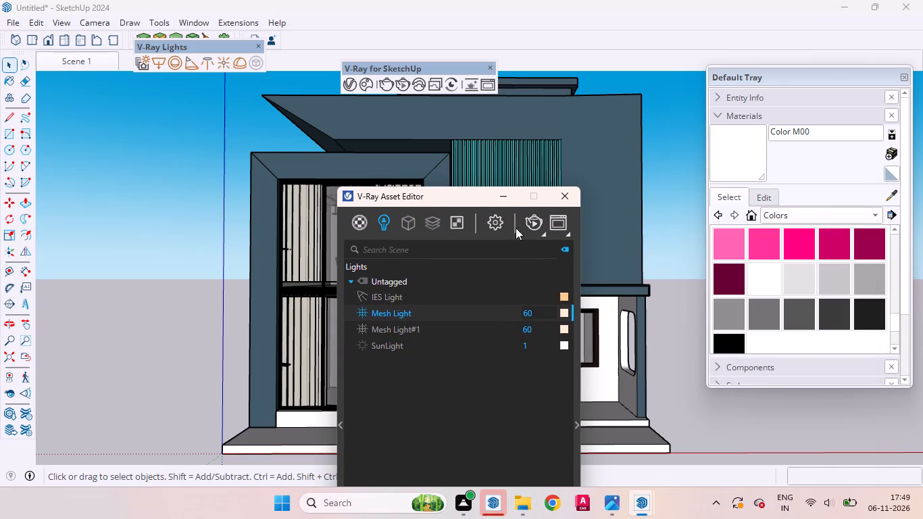
left_click_drag(461, 196, 157, 224)
Open the upper front glazing for editing down to its sliding panel, select the glass pane, and leave the nested panel.
scroll(559, 224, "down", 5)
scroll(387, 201, "up", 14)
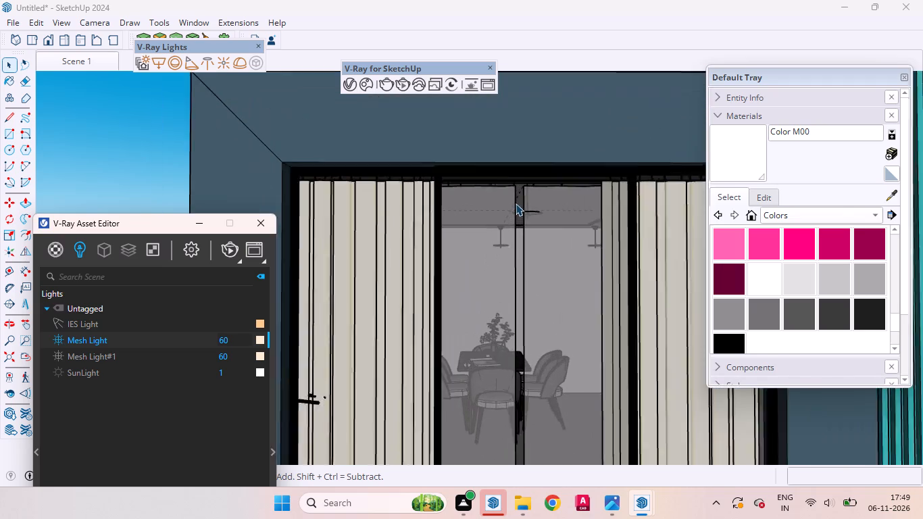
scroll(516, 203, "up", 4)
middle_click_drag(541, 239, 353, 164)
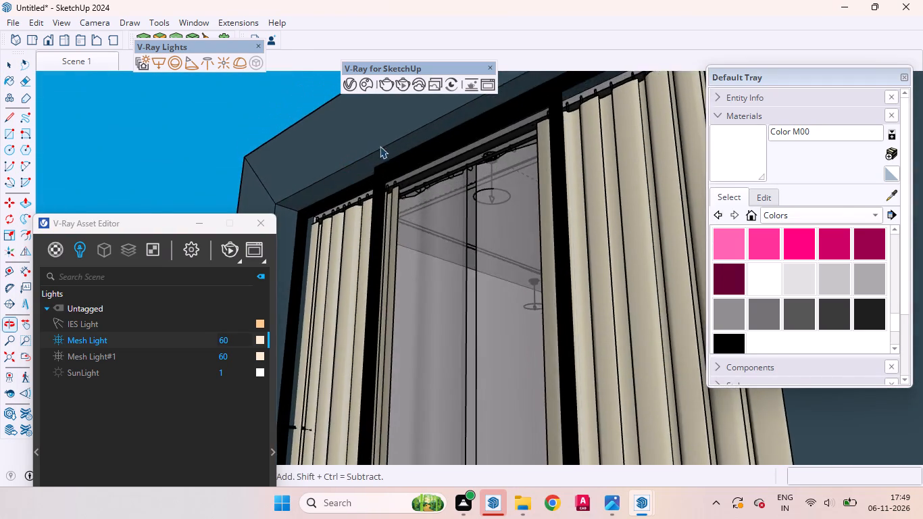
scroll(428, 187, "up", 9)
left_click(391, 282)
double_click(397, 277)
left_click(443, 264)
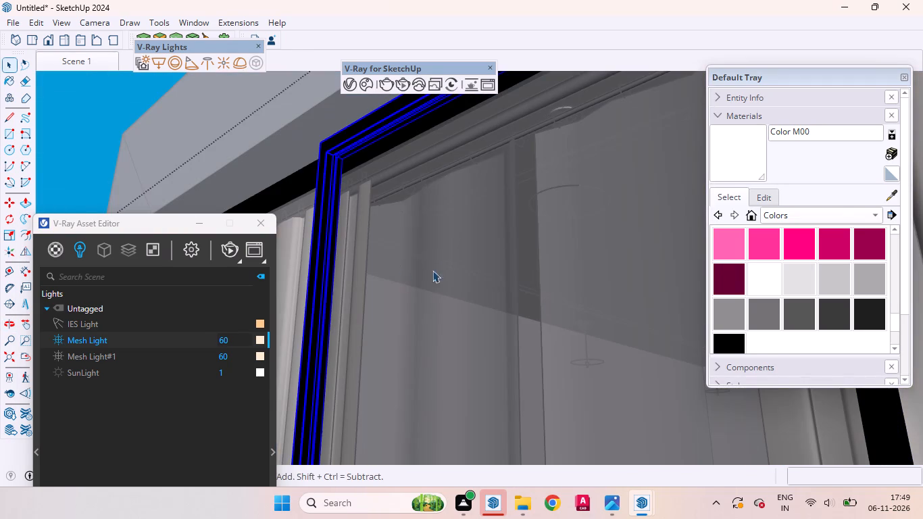
double_click(413, 278)
left_click(447, 271)
triple_click(429, 276)
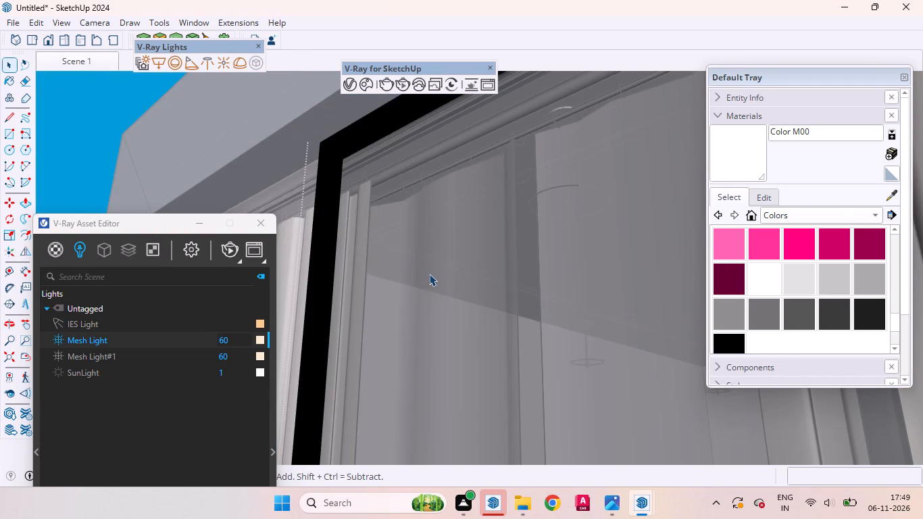
double_click(428, 273)
middle_click_drag(424, 272, 580, 320)
scroll(582, 310, "up", 1)
scroll(582, 308, "down", 2)
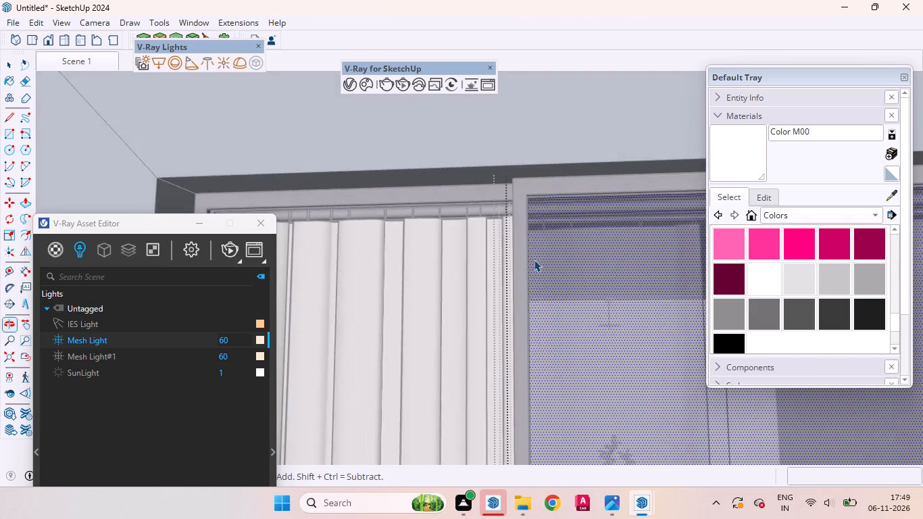
scroll(534, 259, "down", 19)
scroll(453, 219, "down", 5)
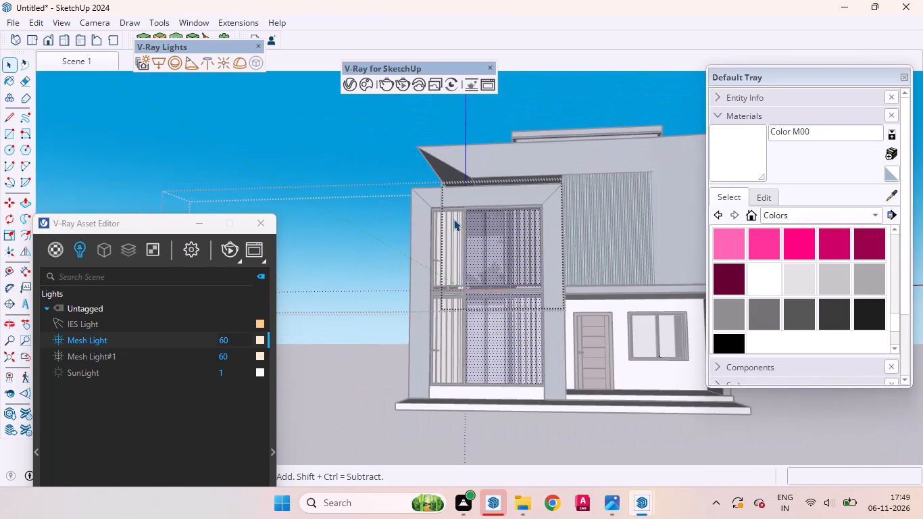
key("space")
left_click(339, 181)
scroll(525, 316, "up", 4)
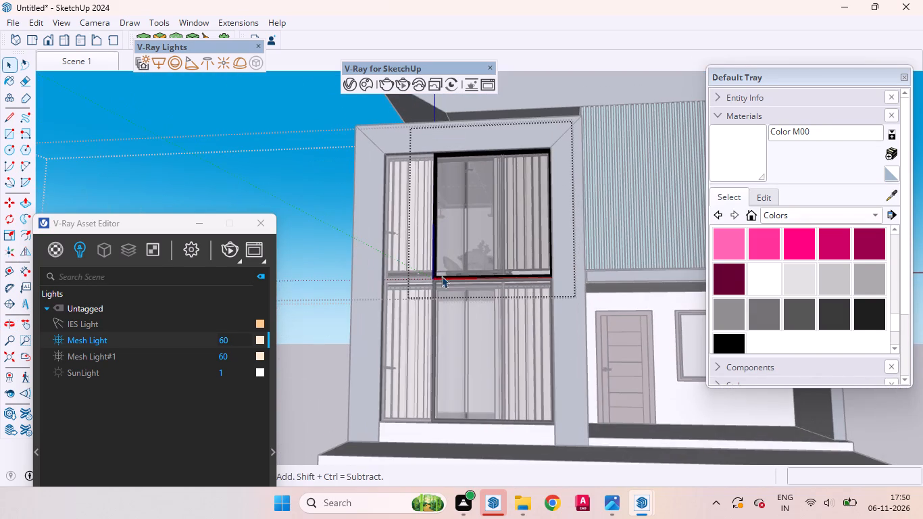
double_click(270, 153)
left_click(297, 235)
left_click(297, 201)
left_click(297, 190)
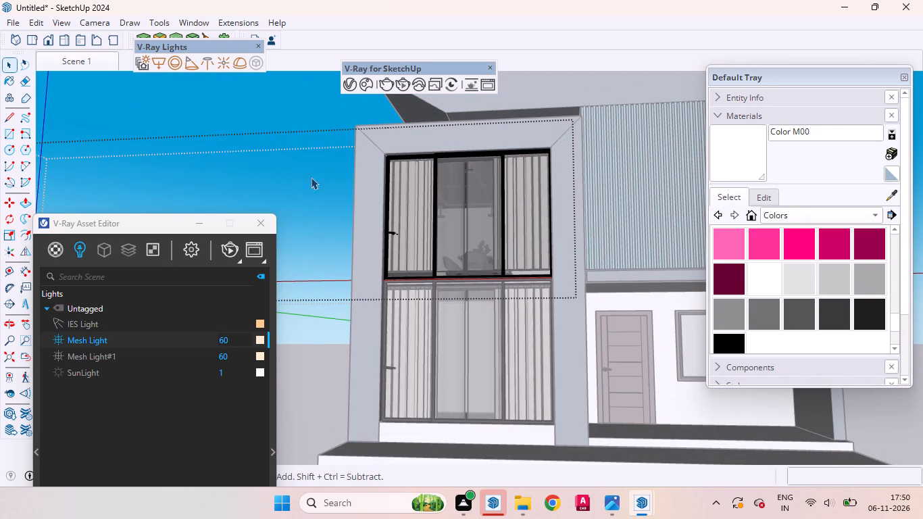
Examine the upper glazing, the curtains and the ceiling lights behind them from several angles.
scroll(479, 176, "up", 12)
scroll(432, 165, "down", 1)
scroll(432, 165, "up", 6)
scroll(450, 164, "down", 5)
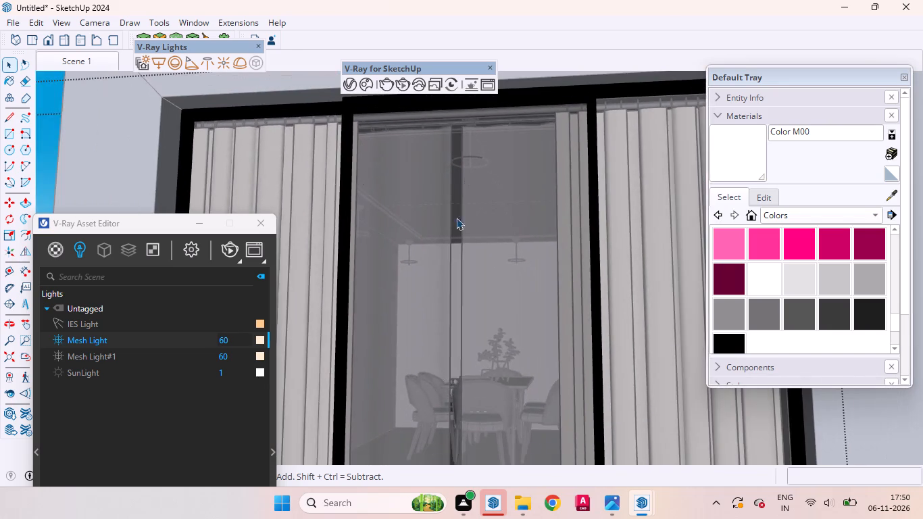
middle_click_drag(459, 255, 408, 177)
scroll(418, 177, "down", 4)
scroll(410, 168, "up", 20)
scroll(410, 168, "up", 3)
middle_click_drag(410, 191, 410, 193)
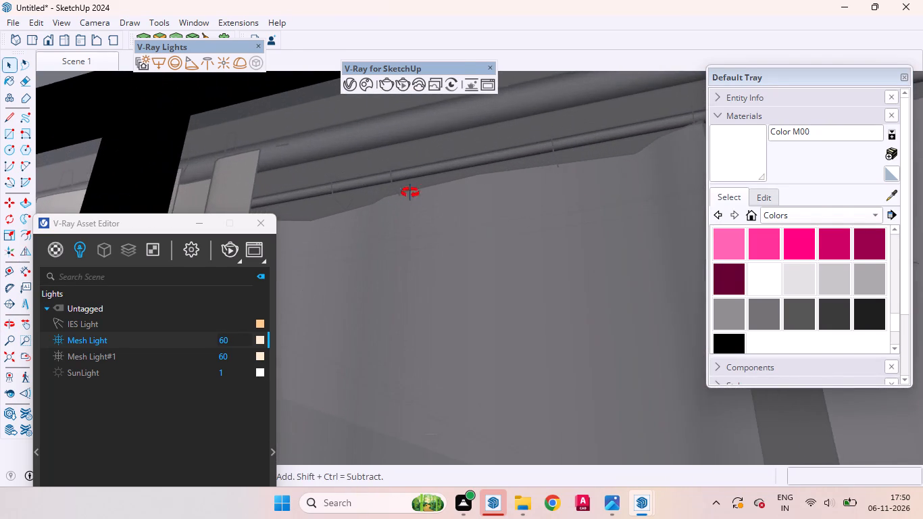
middle_click_drag(410, 193, 397, 276)
middle_click(399, 273)
scroll(419, 247, "down", 10)
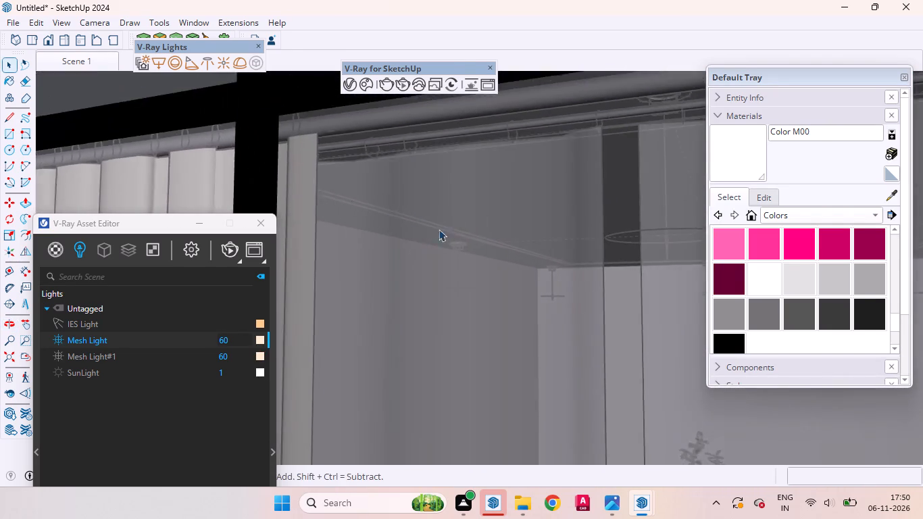
scroll(439, 229, "down", 5)
middle_click_drag(472, 220, 377, 103)
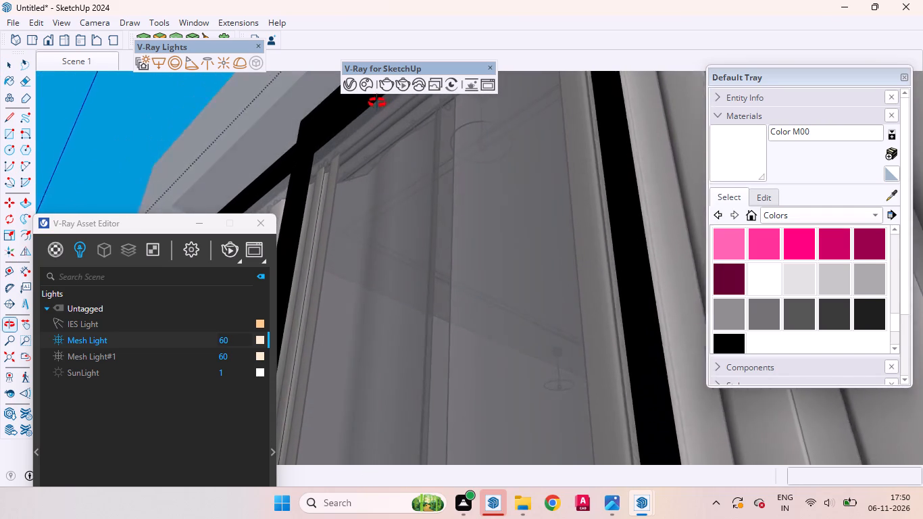
middle_click_drag(377, 103, 487, 242)
scroll(487, 240, "up", 1)
scroll(482, 201, "down", 7)
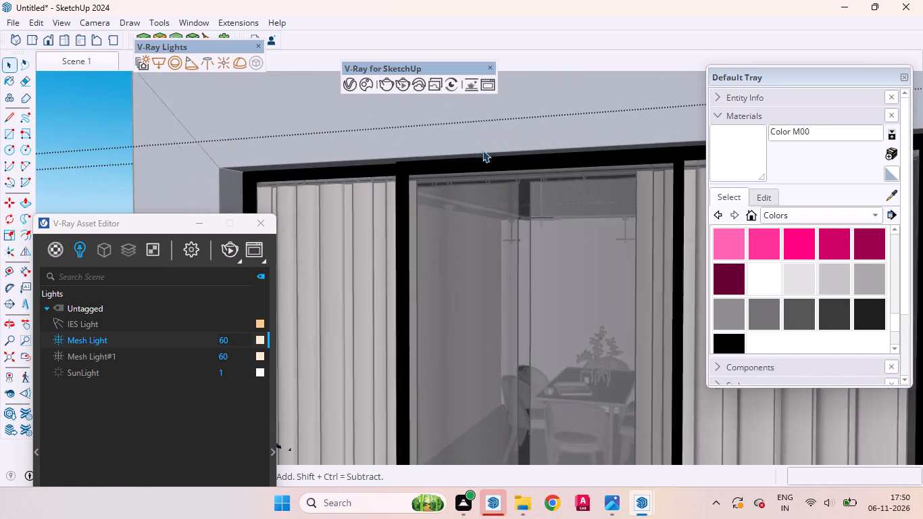
scroll(482, 150, "down", 1)
Return to the Scene 1 view, examine the dining room through the glazing up close, and close the glazing component.
left_click(91, 62)
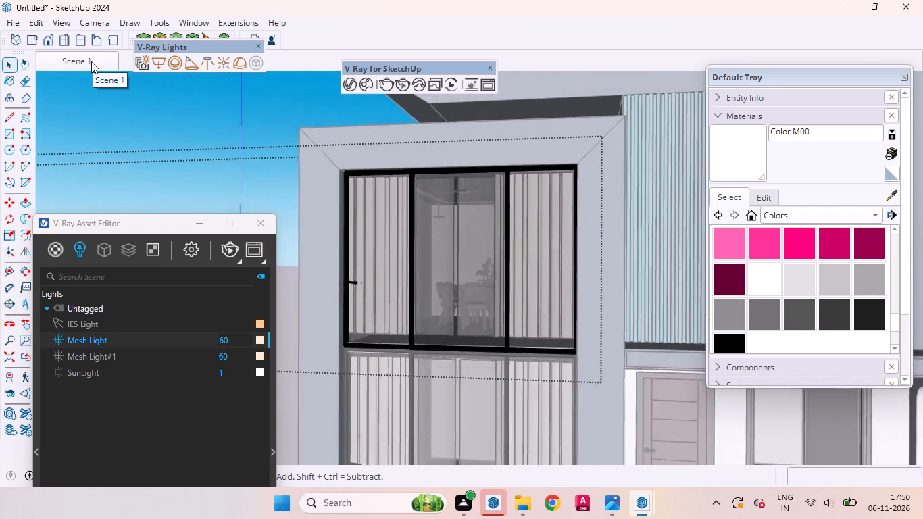
scroll(345, 203, "up", 6)
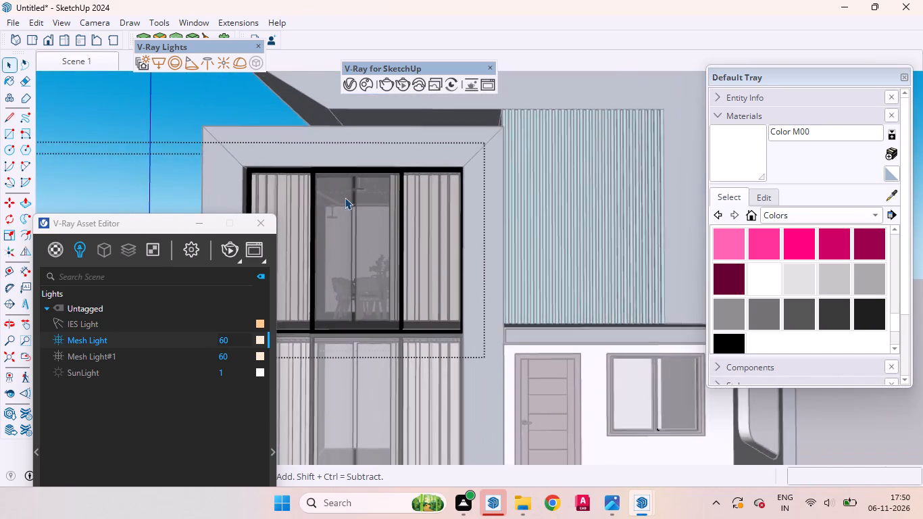
scroll(345, 197, "up", 6)
scroll(342, 197, "down", 1)
scroll(342, 197, "up", 11)
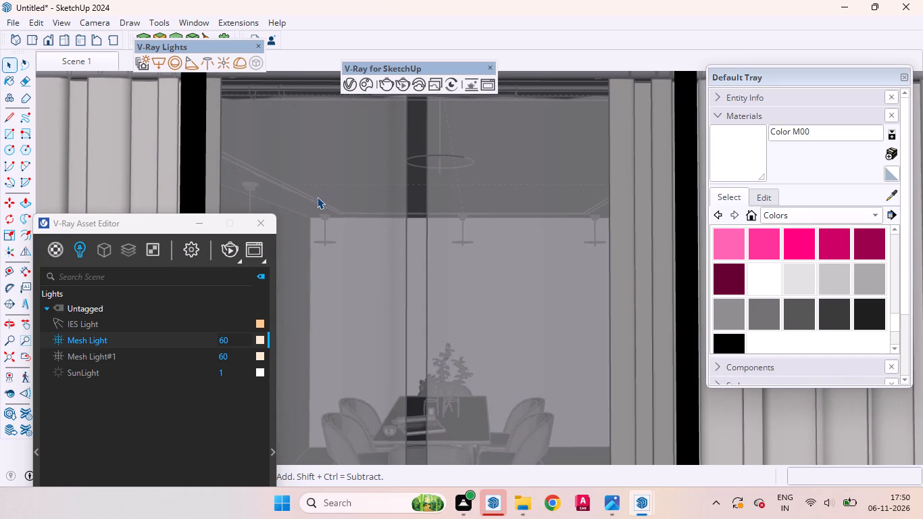
scroll(317, 197, "down", 3)
scroll(375, 193, "down", 5)
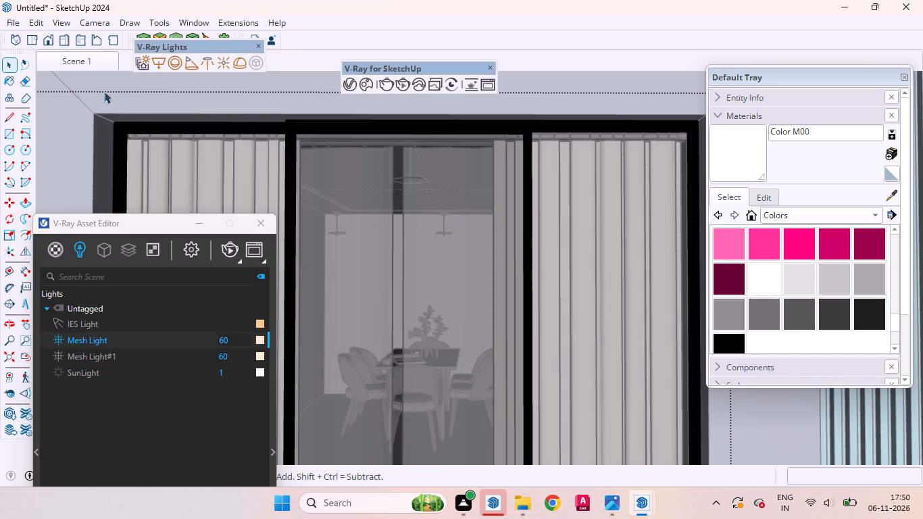
left_click(94, 61)
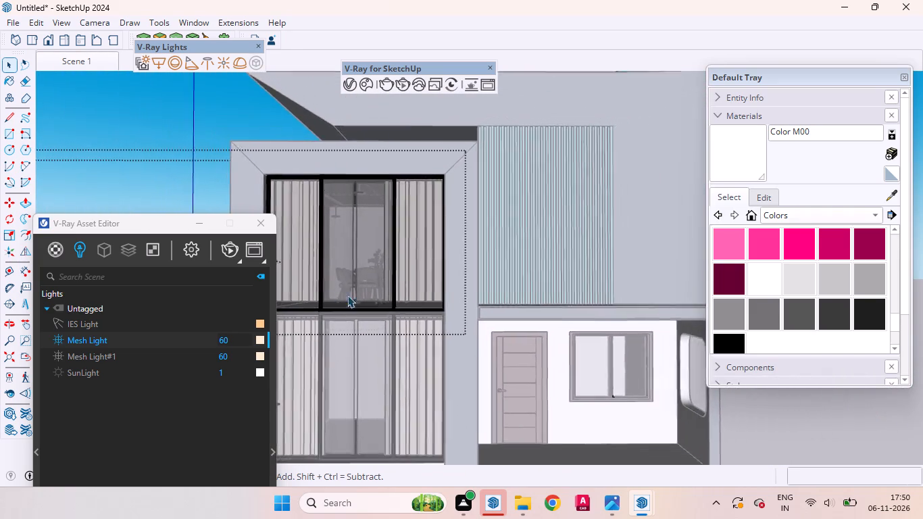
left_click(366, 219)
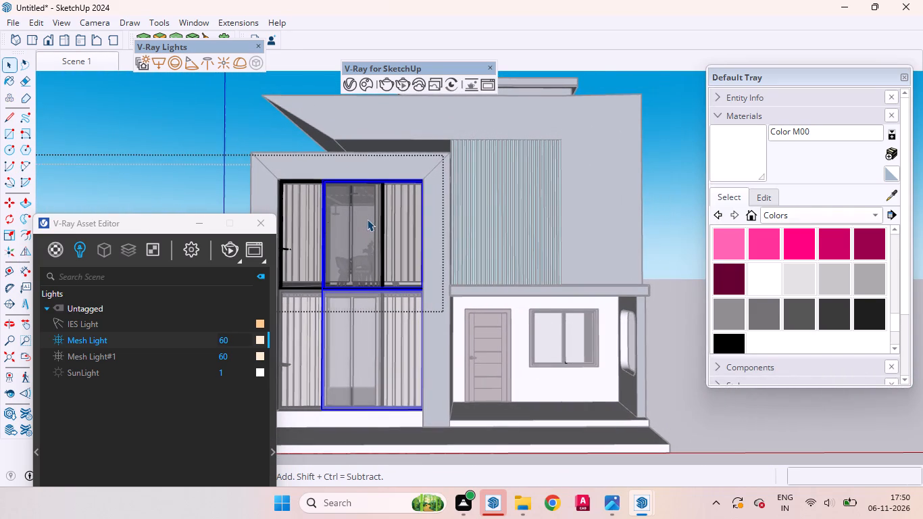
left_click(161, 146)
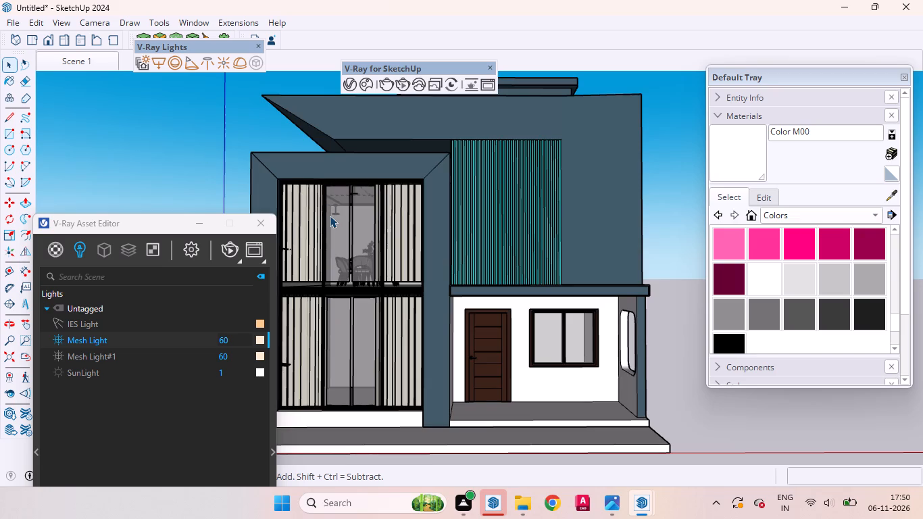
Hide the upper front glazing component.
left_click(334, 218)
right_click(334, 218)
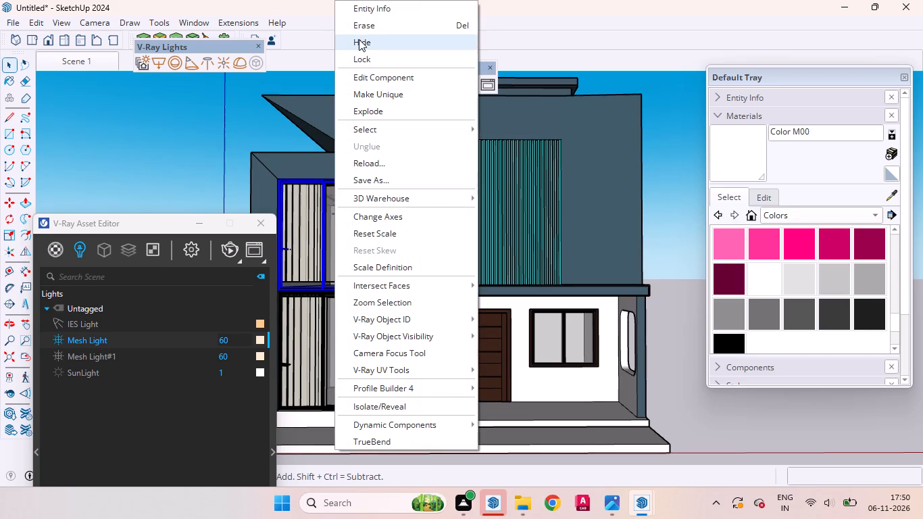
left_click(361, 41)
Erase the translucent sheer behind the opening of the upper curtains inside their component, and return to the Scene 1 view.
scroll(352, 207, "up", 16)
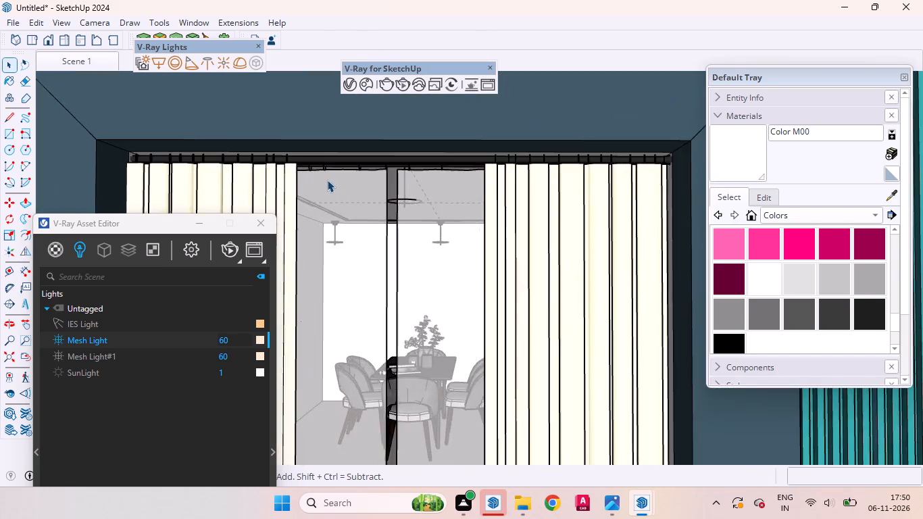
scroll(327, 180, "up", 3)
middle_click_drag(332, 206, 321, 162)
left_click(324, 165)
double_click(324, 166)
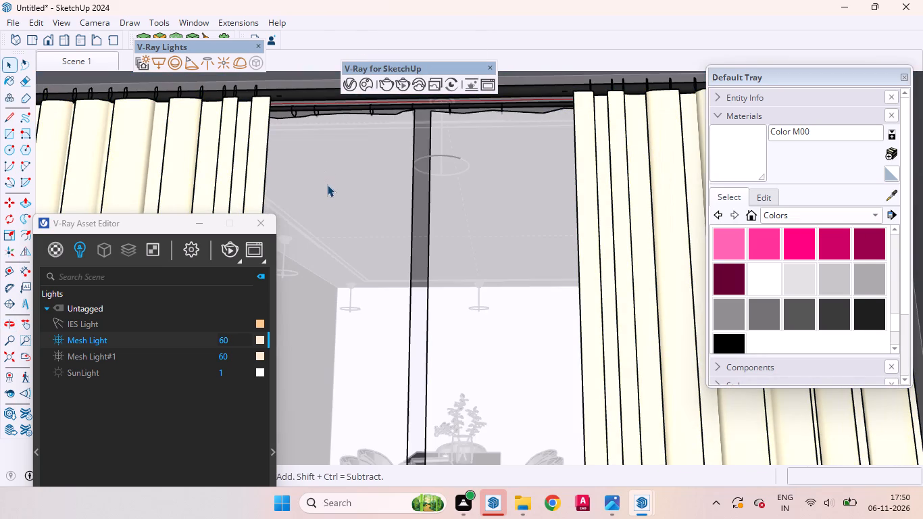
left_click(327, 184)
right_click(327, 185)
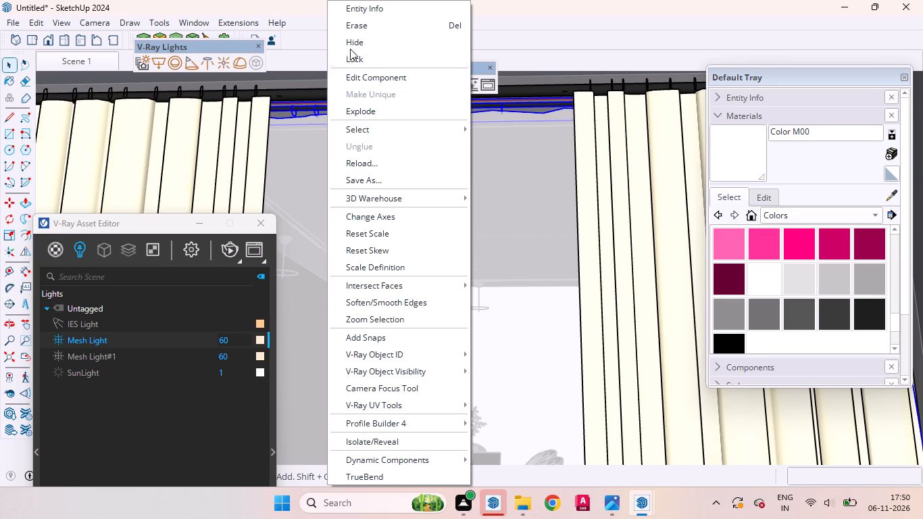
left_click(352, 28)
scroll(368, 185, "down", 12)
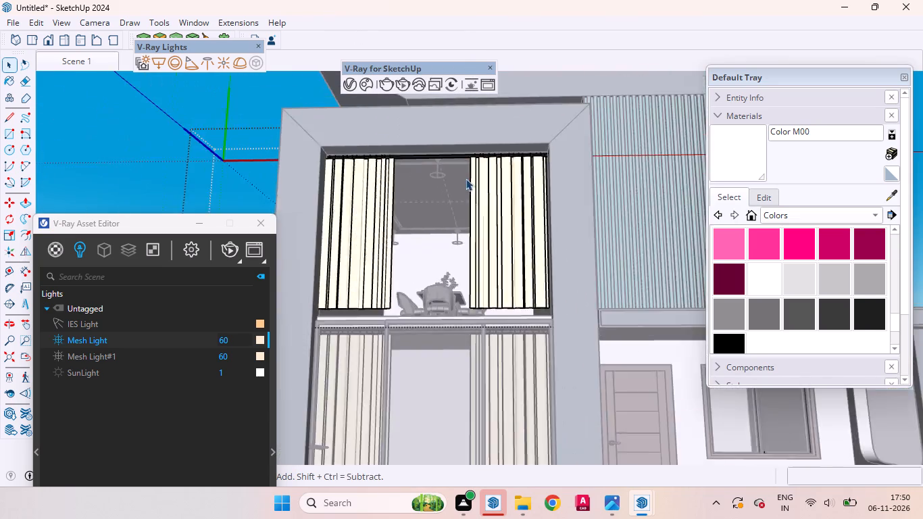
scroll(466, 178, "down", 5)
left_click(264, 156)
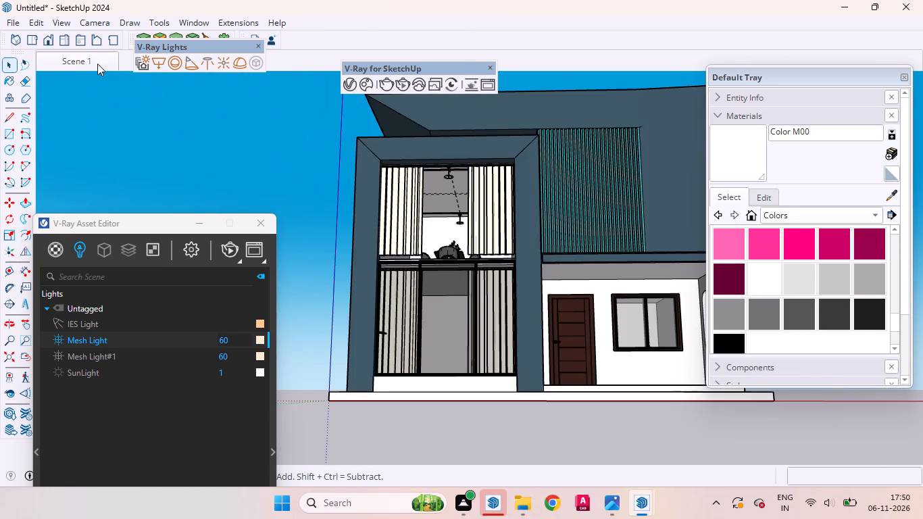
left_click(92, 59)
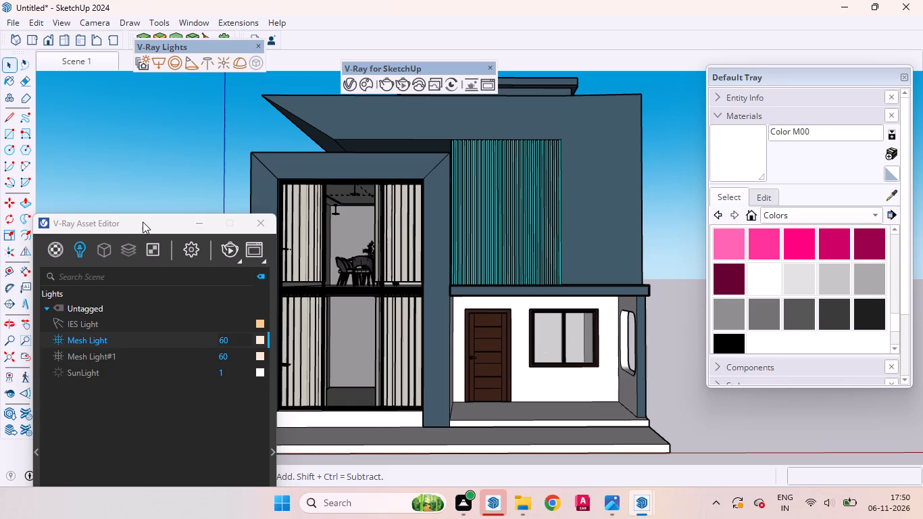
Move the V-Ray Asset Editor away from the glazing and hide the upper front glazing component again.
left_click_drag(143, 222, 676, 299)
scroll(309, 197, "up", 11)
scroll(311, 268, "down", 1)
scroll(311, 268, "up", 1)
scroll(303, 228, "down", 4)
left_click(316, 258)
right_click(316, 254)
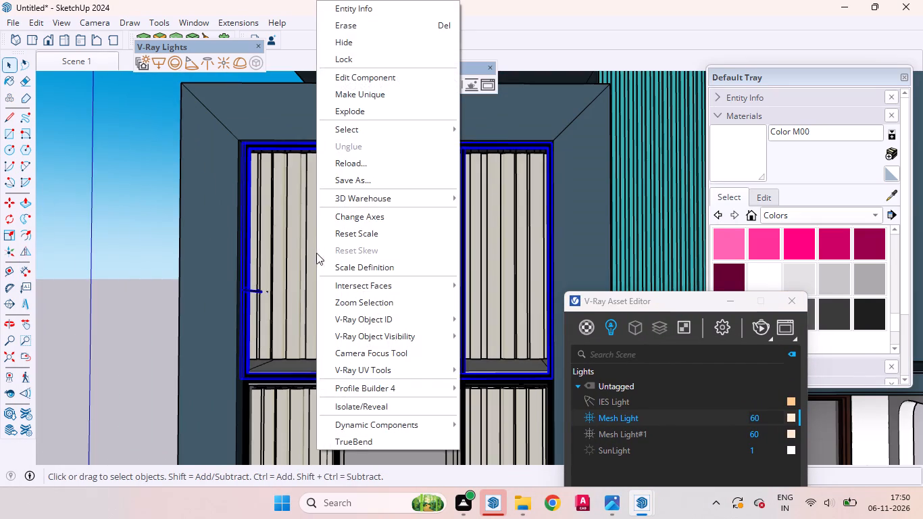
left_click(324, 45)
Scale the upper curtains slightly taller from their bottom edge, down to the floor slab, and return to the Scene 1 view.
left_click(289, 303)
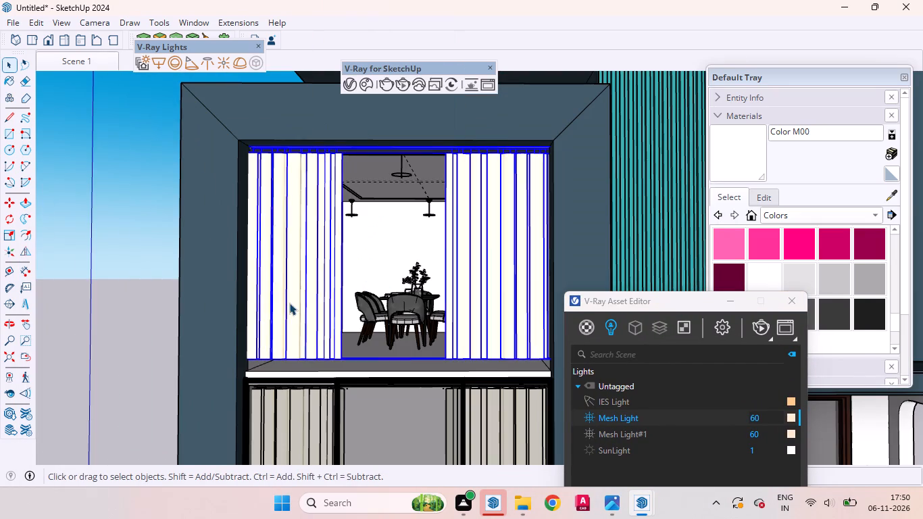
scroll(232, 184, "down", 4)
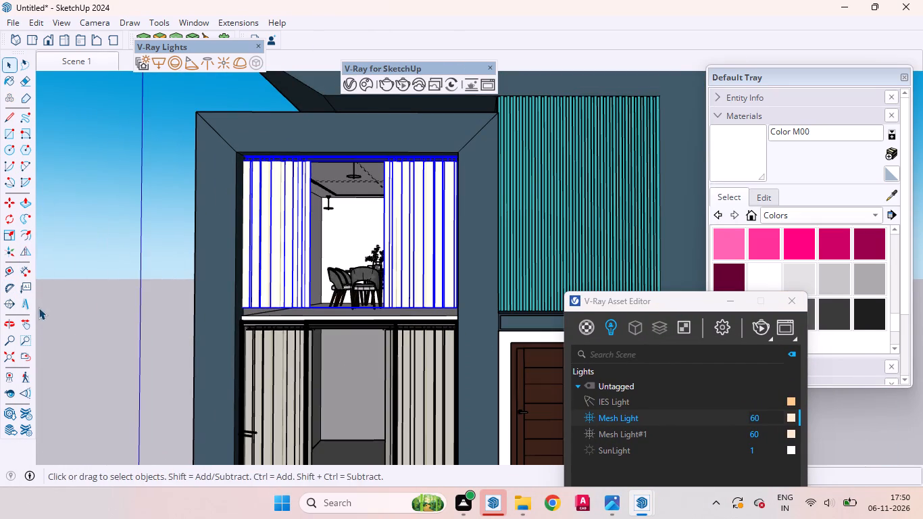
left_click(12, 236)
scroll(374, 357, "up", 12)
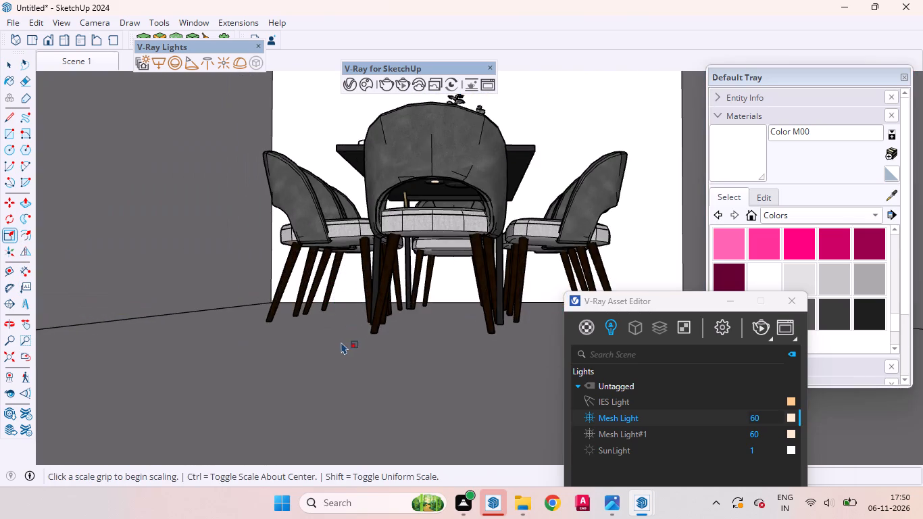
scroll(333, 307, "down", 3)
left_click(332, 326)
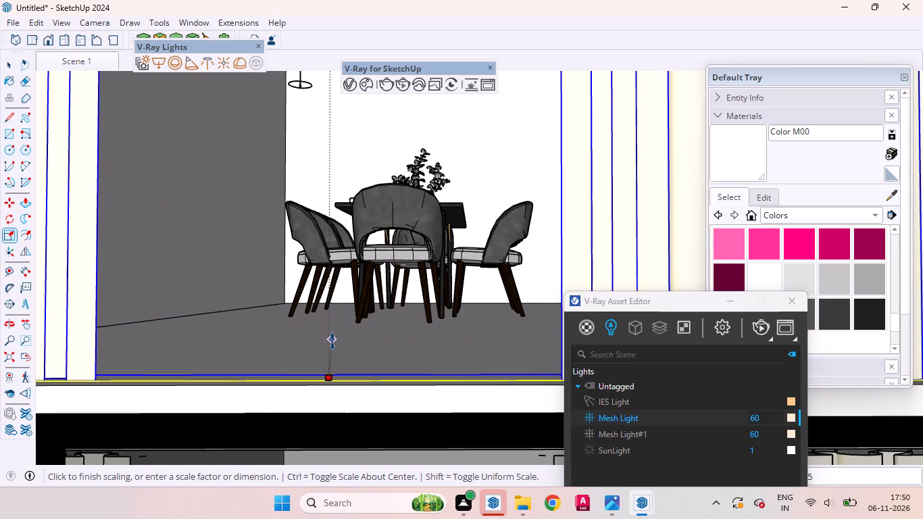
left_click(332, 341)
scroll(386, 275, "down", 11)
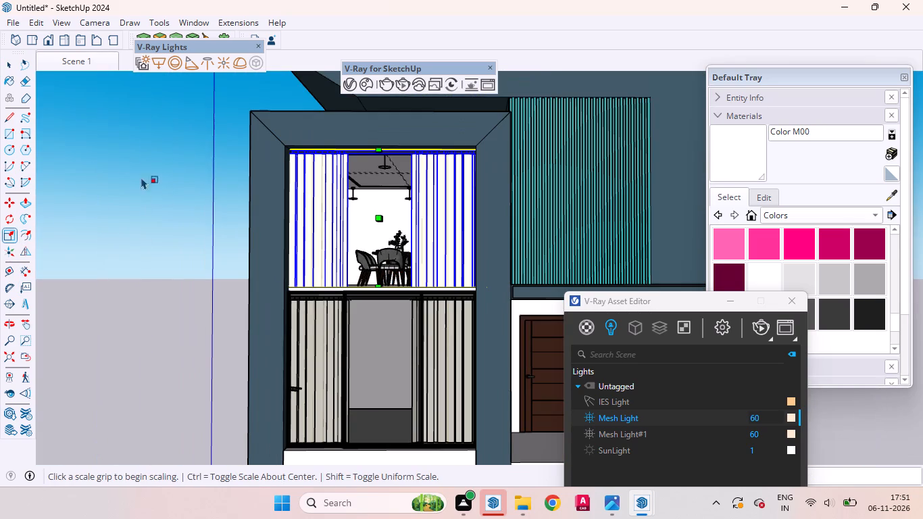
left_click(1, 62)
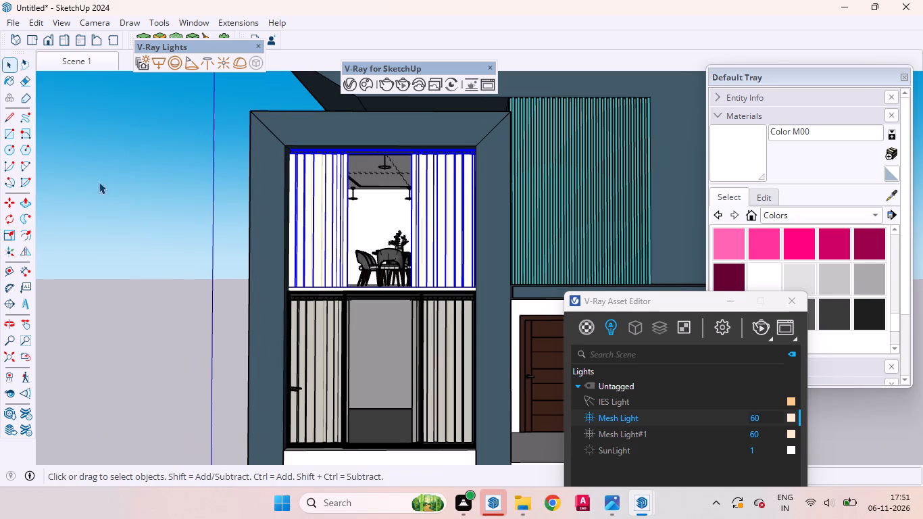
left_click(80, 66)
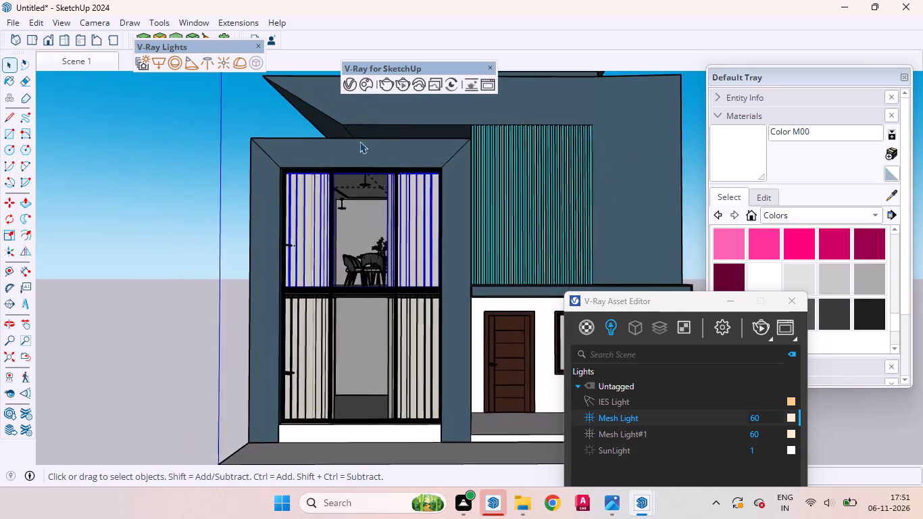
Hide the lower front glazing component on the ground floor.
scroll(276, 159, "down", 2)
scroll(345, 299, "up", 7)
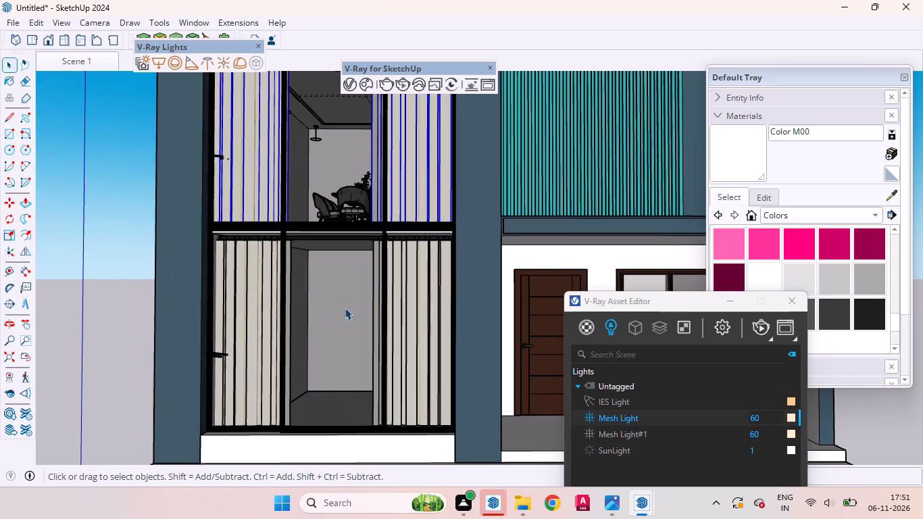
left_click(334, 339)
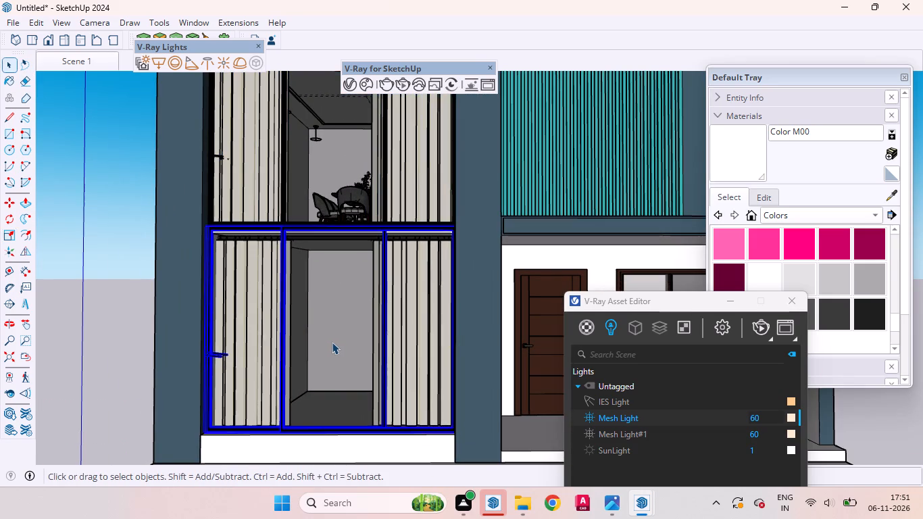
right_click(332, 342)
left_click(365, 35)
Hide the lower curtains component behind the ground-floor opening.
left_click(265, 312)
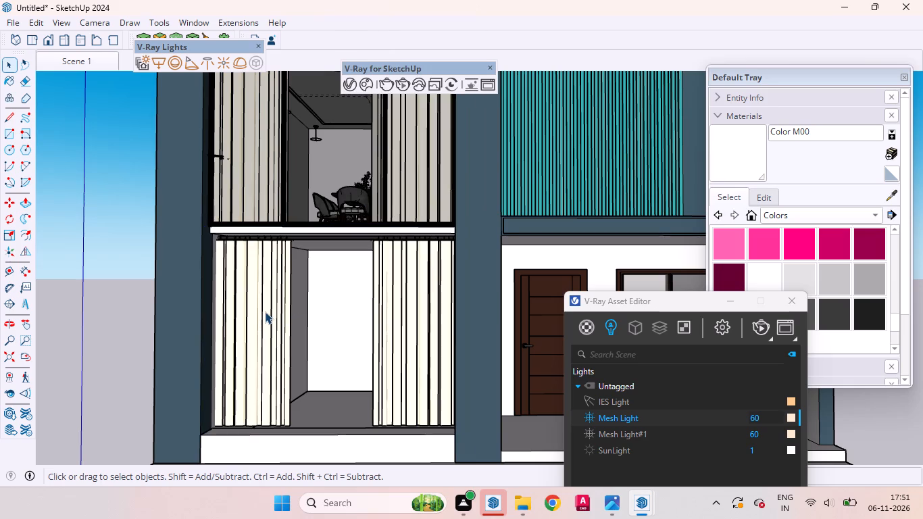
scroll(328, 297, "up", 4)
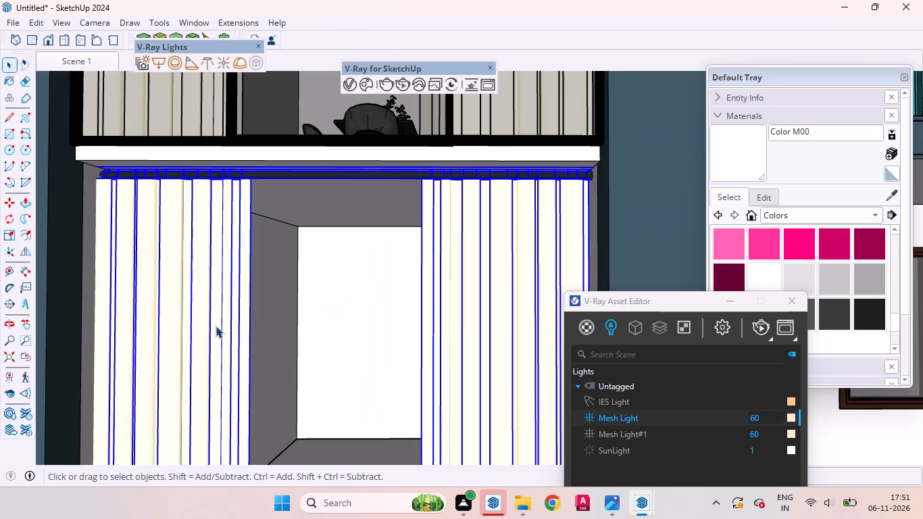
scroll(234, 291, "down", 7)
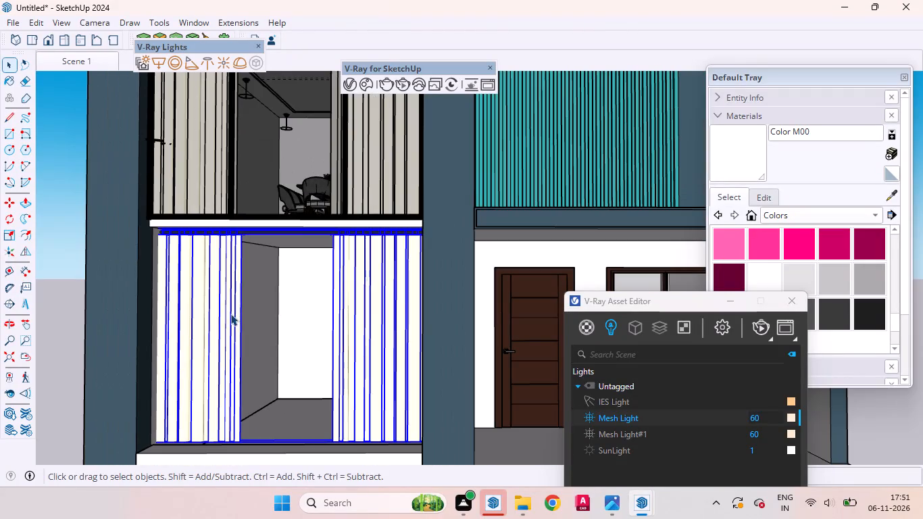
right_click(230, 314)
left_click(249, 49)
scroll(293, 277, "down", 4)
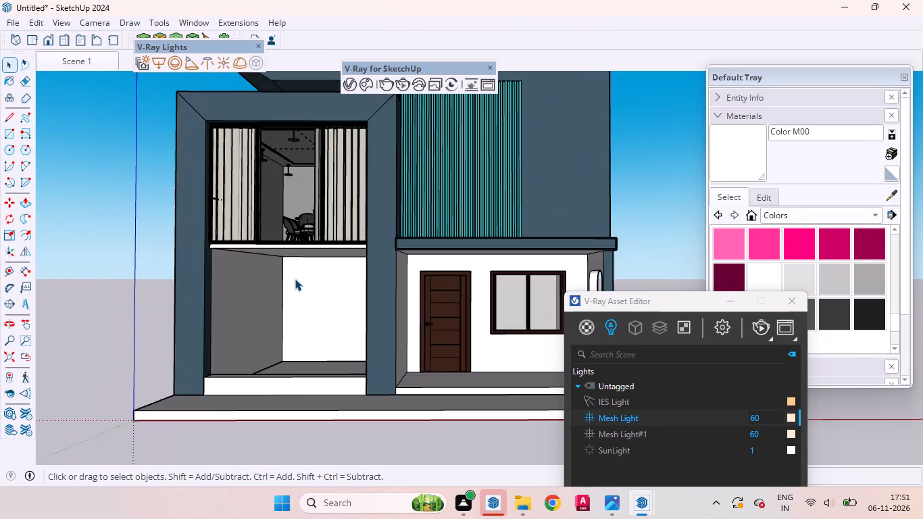
View the open ground-floor room from above and search 3D Warehouse for "sofa".
middle_click_drag(205, 339, 228, 427)
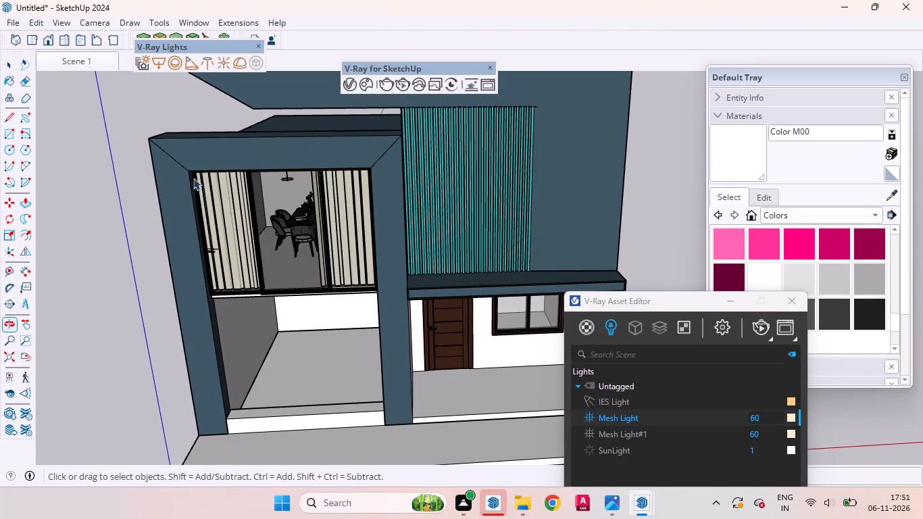
left_click(190, 22)
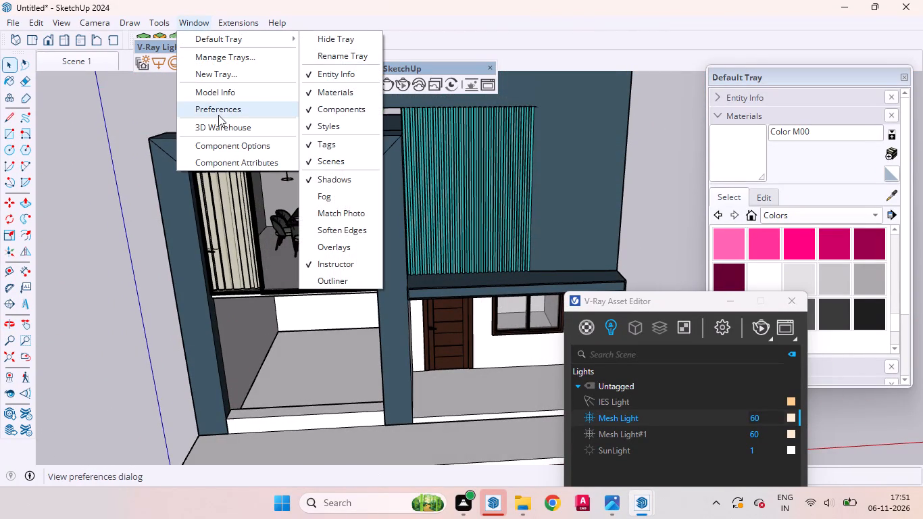
left_click(214, 134)
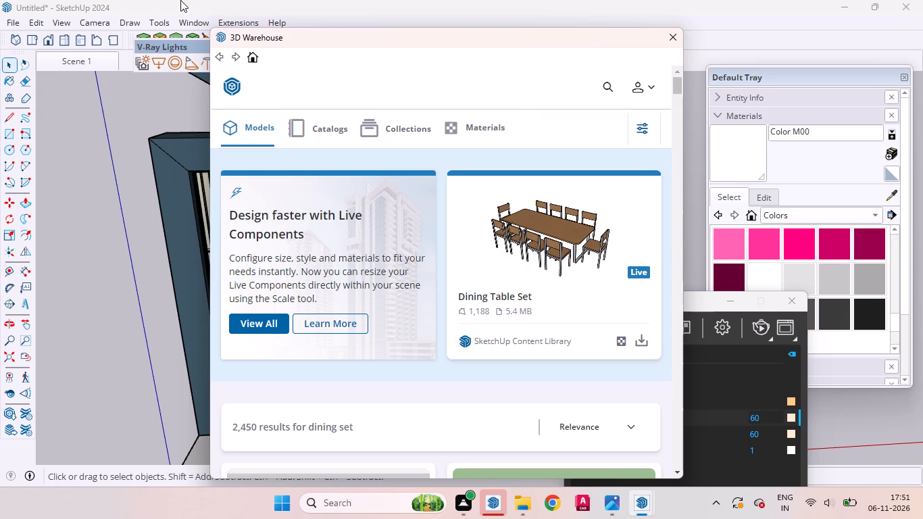
left_click(605, 80)
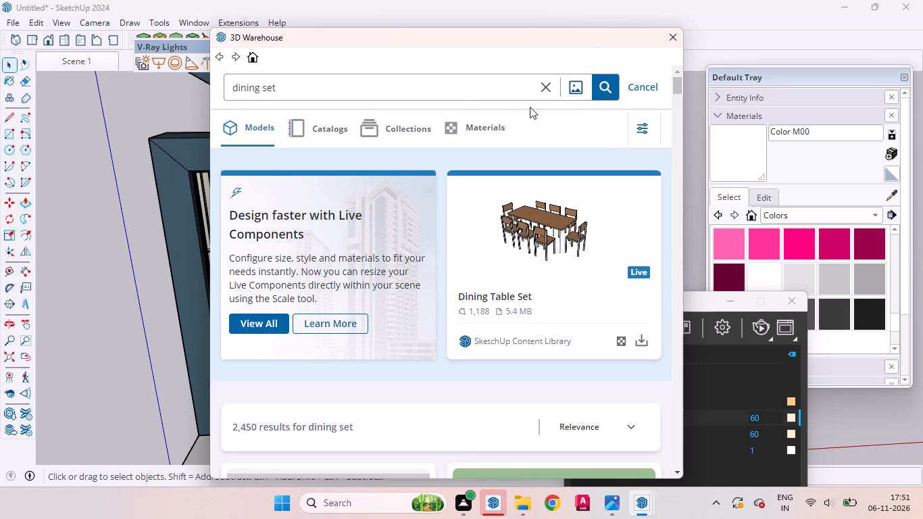
left_click_drag(375, 76, 289, 91)
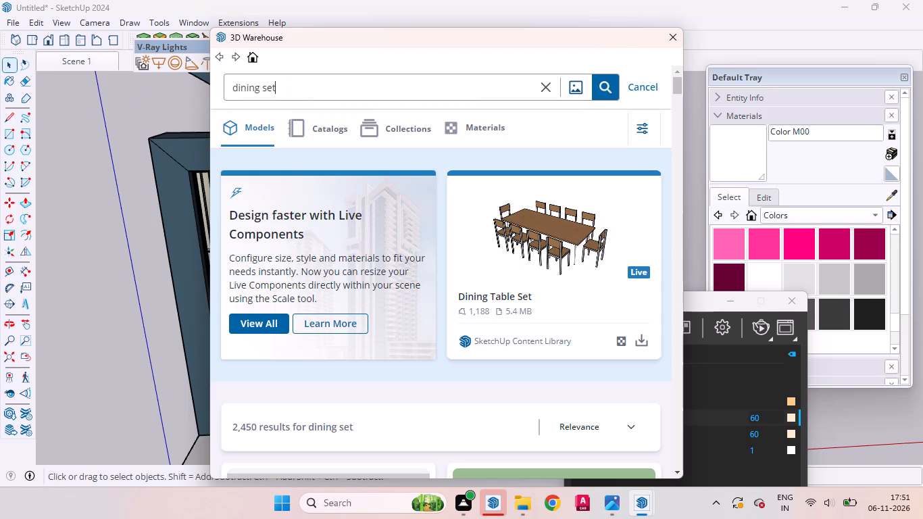
left_click_drag(301, 81, 230, 84)
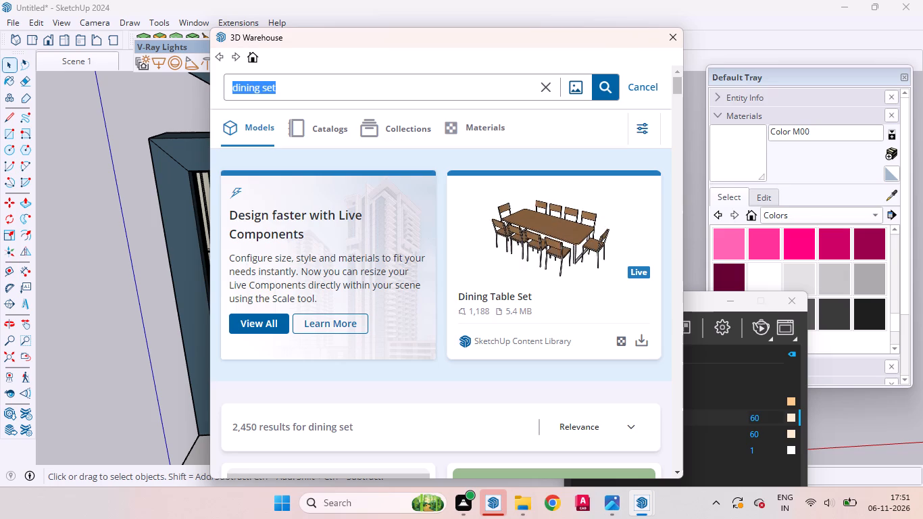
key("BackSpace")
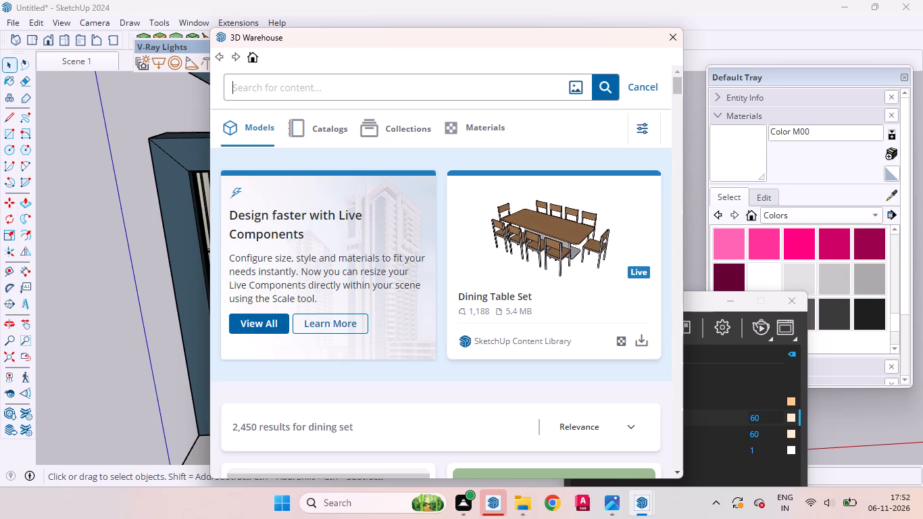
type("sofa")
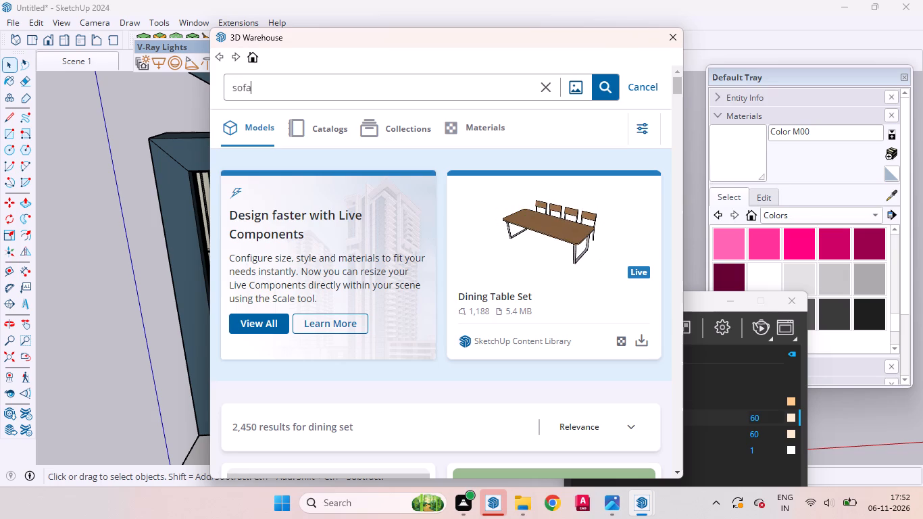
key("Return")
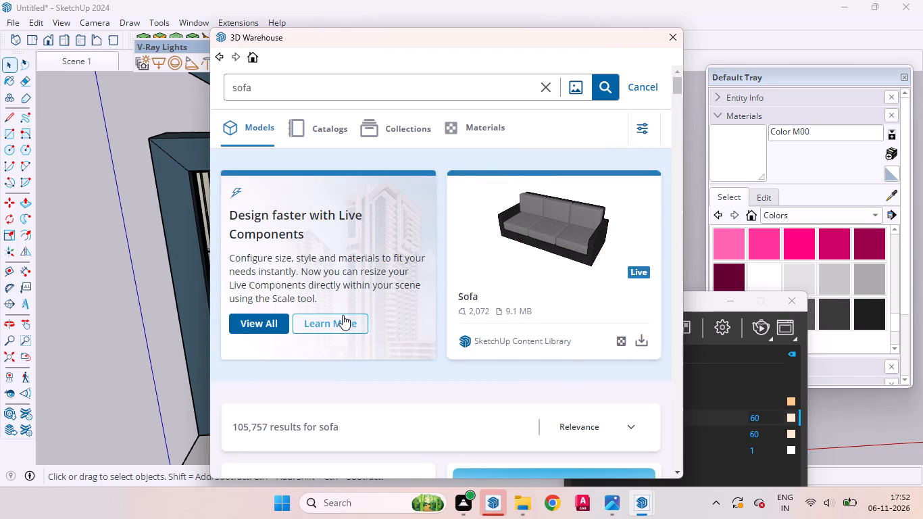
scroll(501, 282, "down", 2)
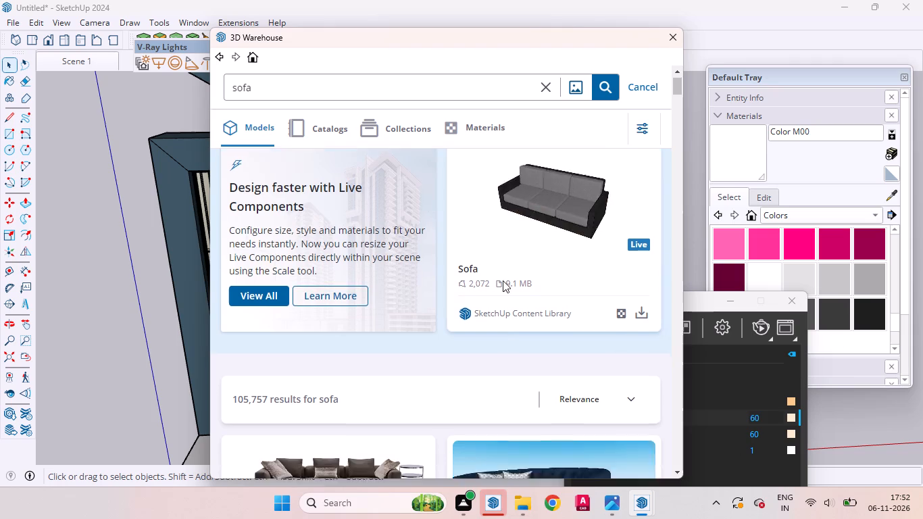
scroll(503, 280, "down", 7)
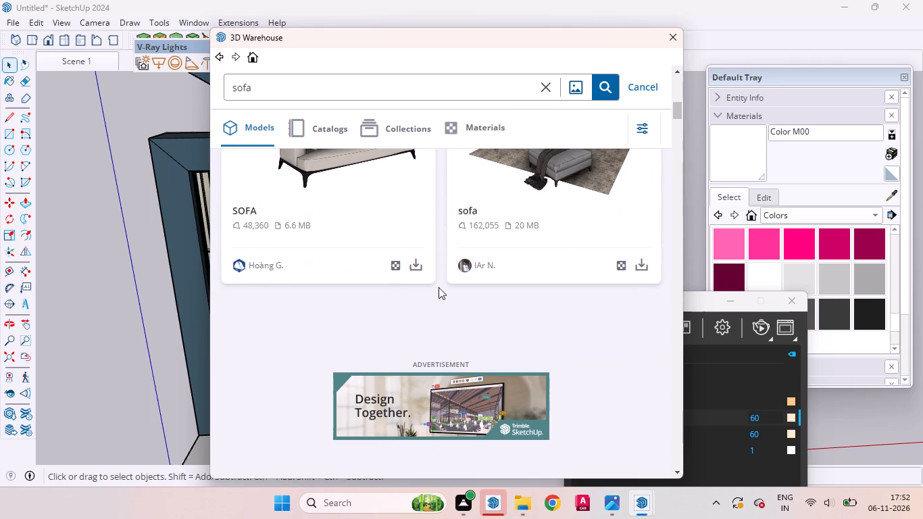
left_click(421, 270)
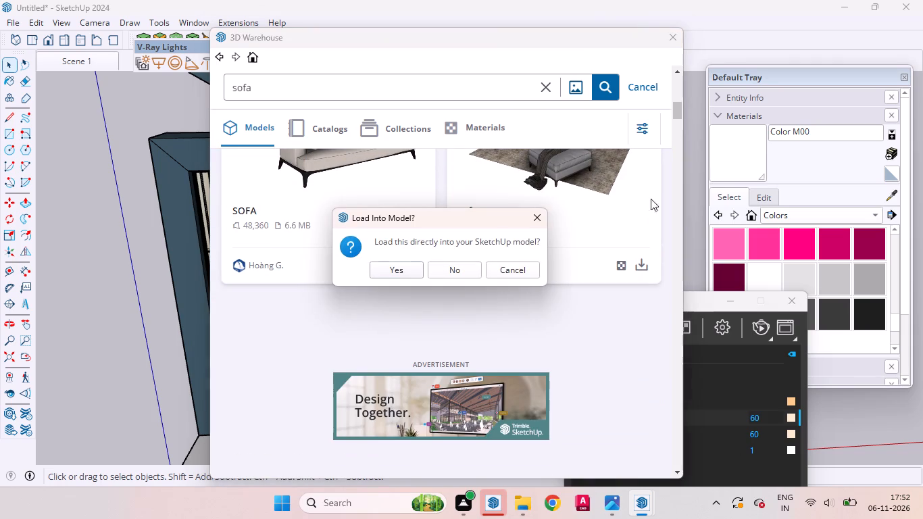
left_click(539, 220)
Browse the sofa models and request the download of "L shape sofa I couch".
scroll(578, 187, "up", 3)
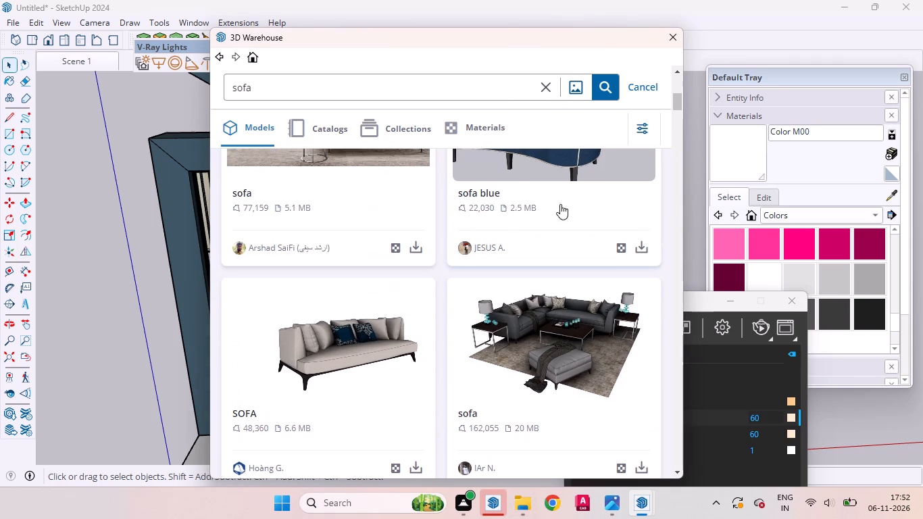
scroll(518, 237, "down", 7)
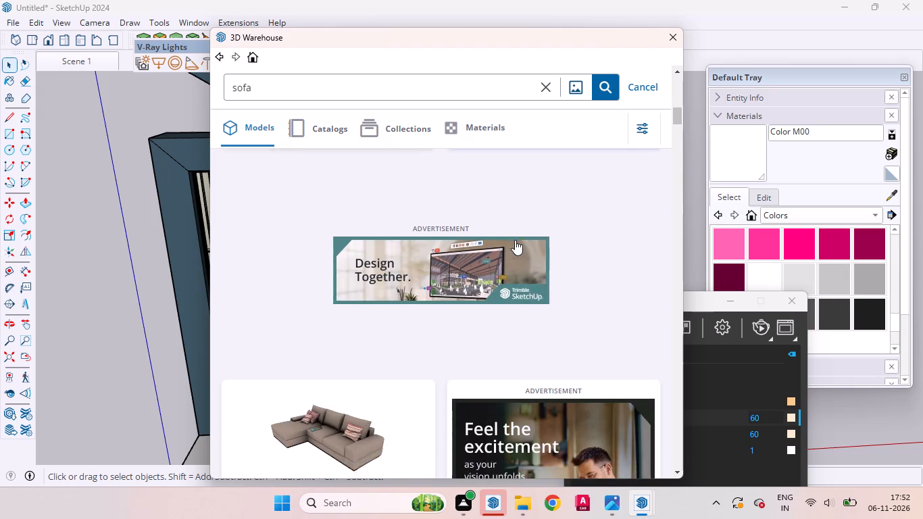
scroll(515, 240, "down", 4)
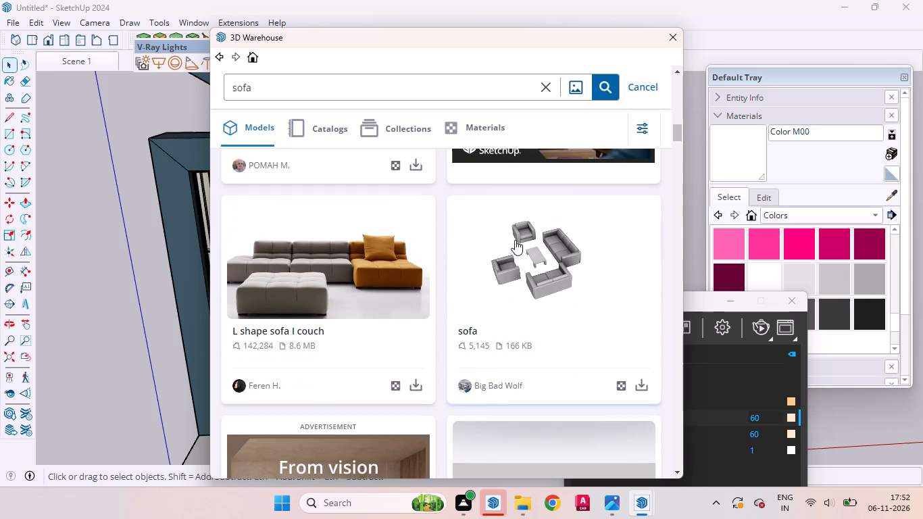
scroll(436, 272, "down", 1)
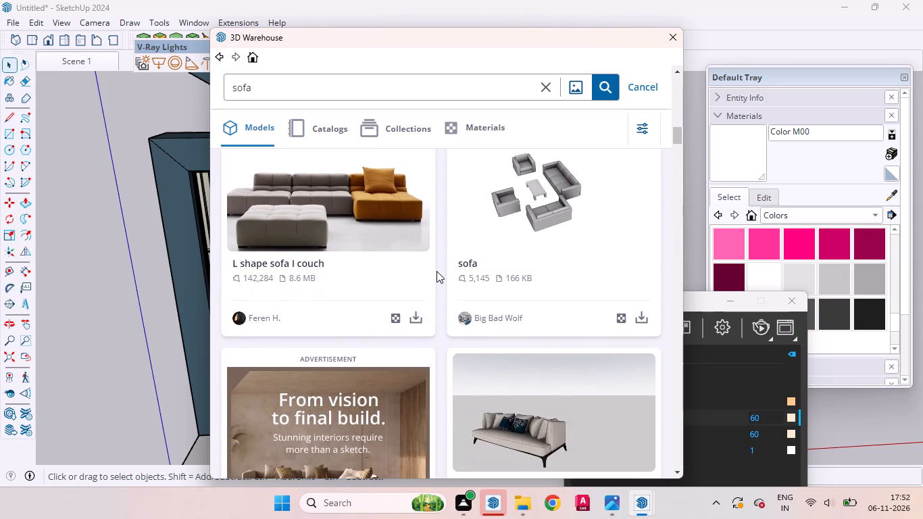
scroll(436, 271, "up", 3)
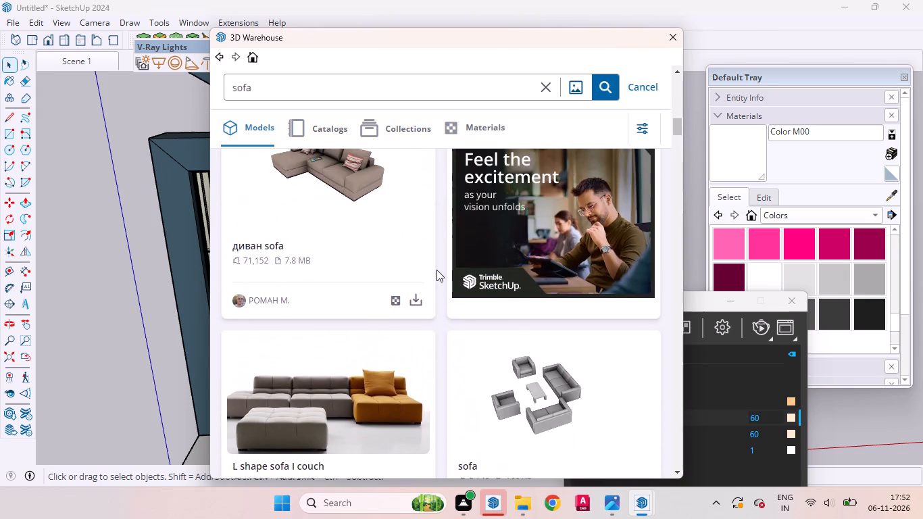
scroll(436, 270, "down", 2)
left_click(418, 385)
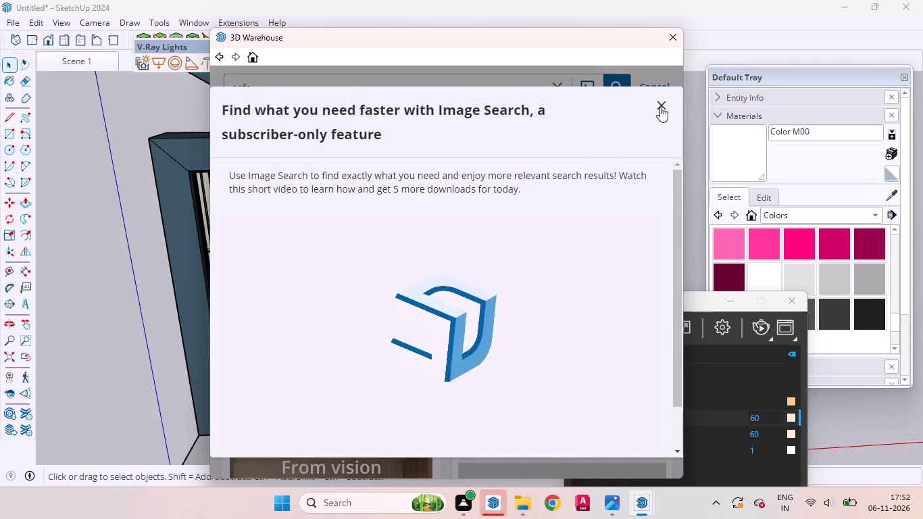
Skip the Image Search promotional video and decline the free trial.
scroll(421, 296, "down", 6)
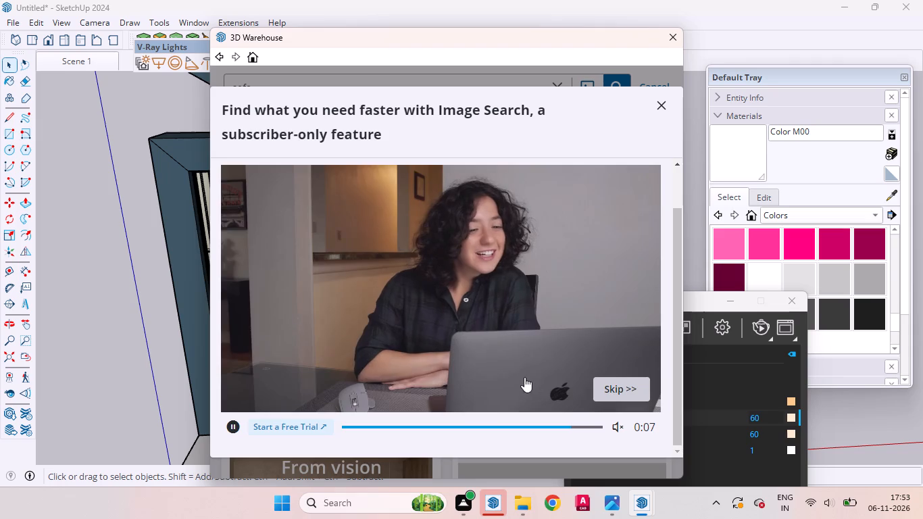
left_click(622, 387)
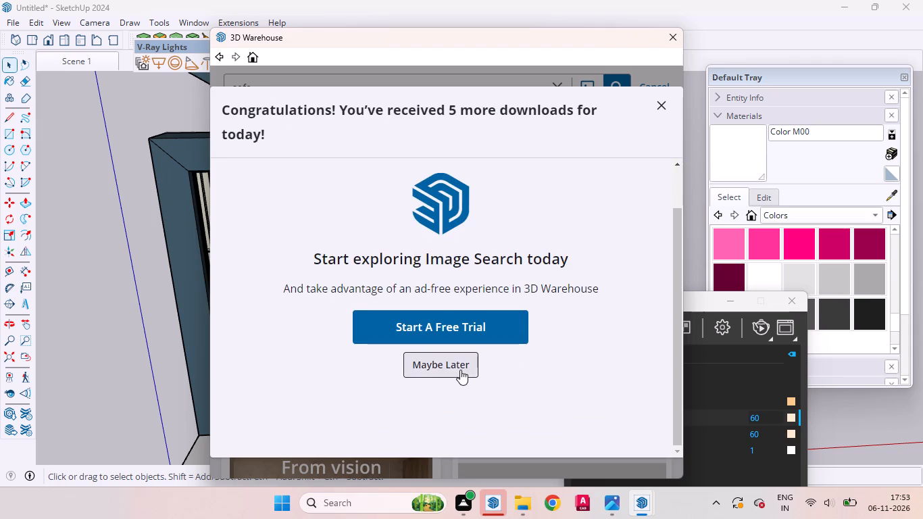
left_click(460, 370)
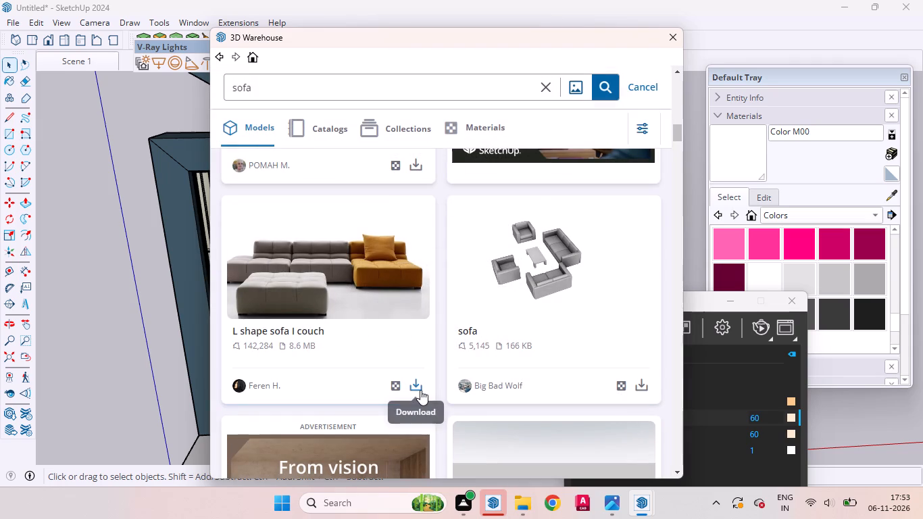
Download "L shape sofa I couch" and load it directly into the model.
left_click(420, 389)
left_click(399, 272)
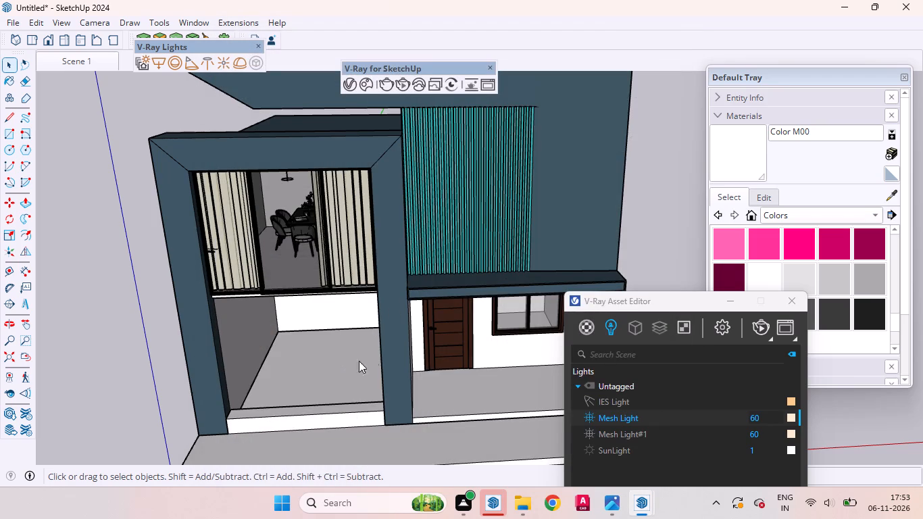
Place the loaded L-shape sofa component beside the house, using the front edge of the house as insertion point.
scroll(372, 244, "down", 2)
scroll(360, 313, "up", 2)
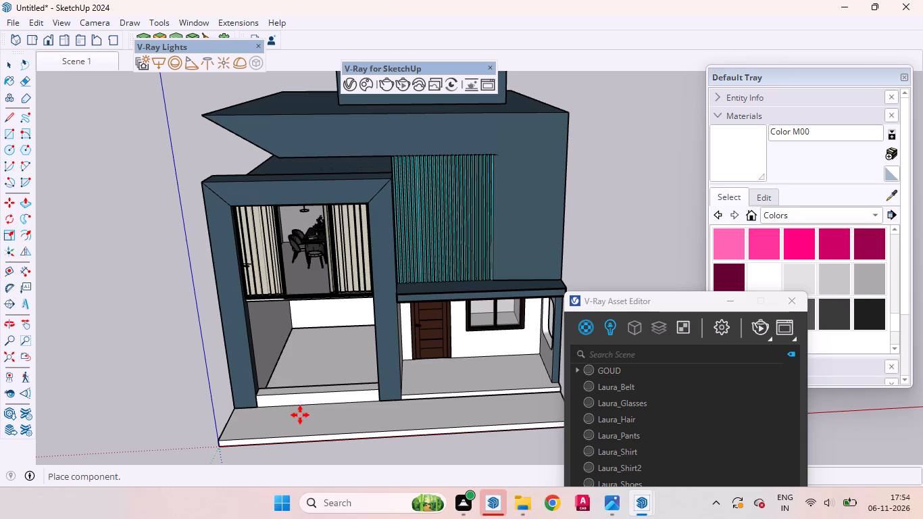
scroll(232, 408, "down", 5)
scroll(232, 385, "up", 2)
scroll(234, 382, "down", 2)
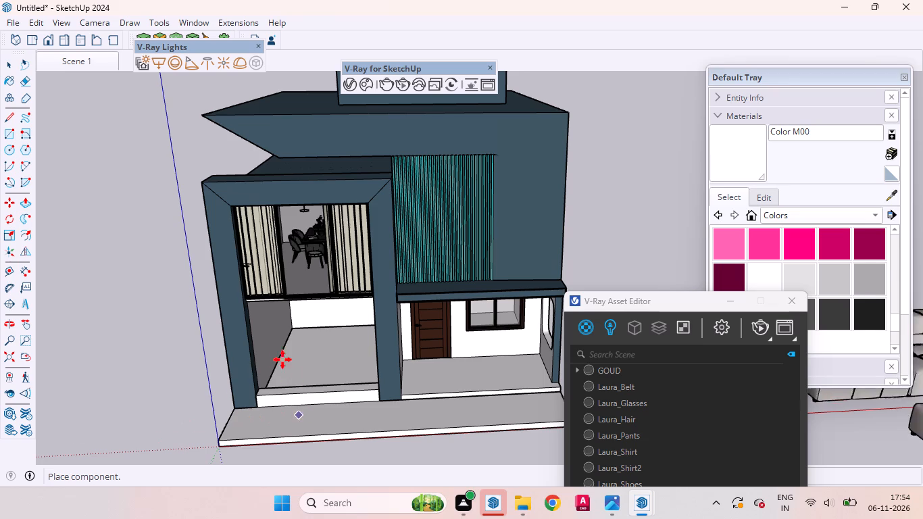
scroll(282, 360, "down", 17)
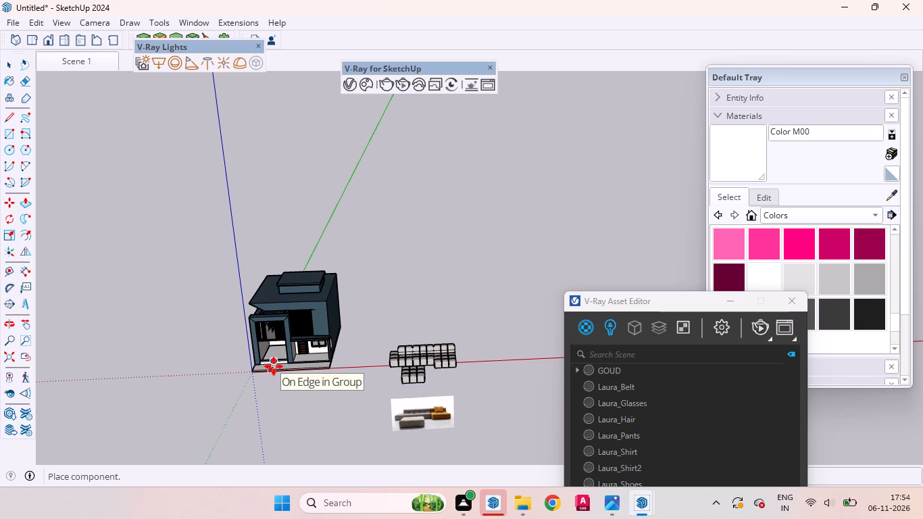
left_click(274, 366)
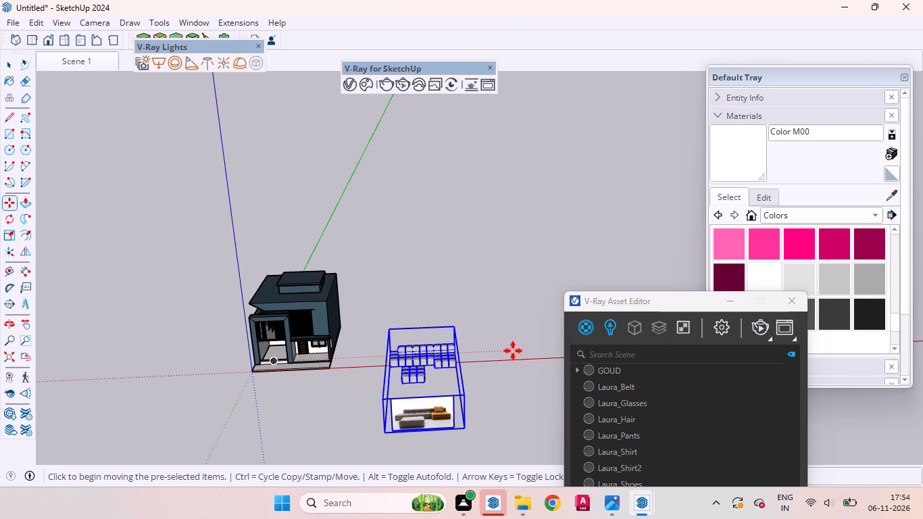
Open the sofa component, delete the reference picture in front of the sofas, and leave the component.
key("space")
left_click(436, 420)
double_click(431, 417)
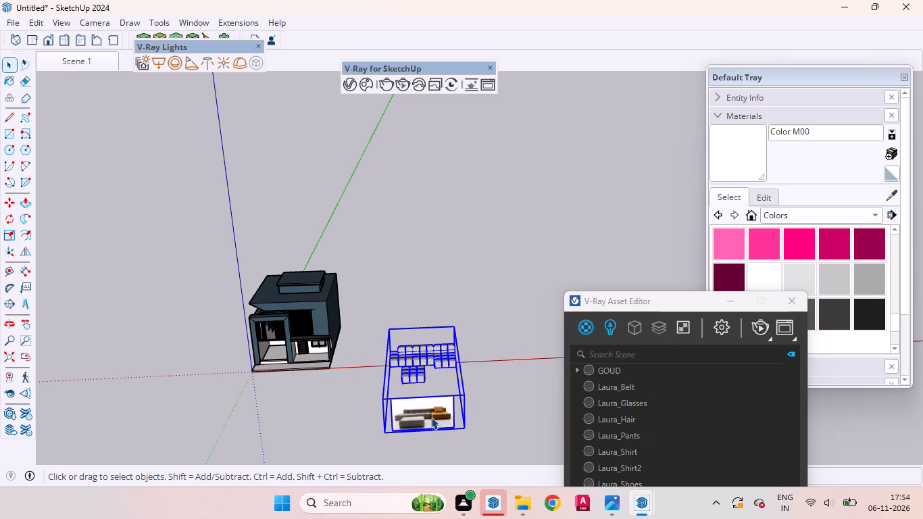
left_click(431, 417)
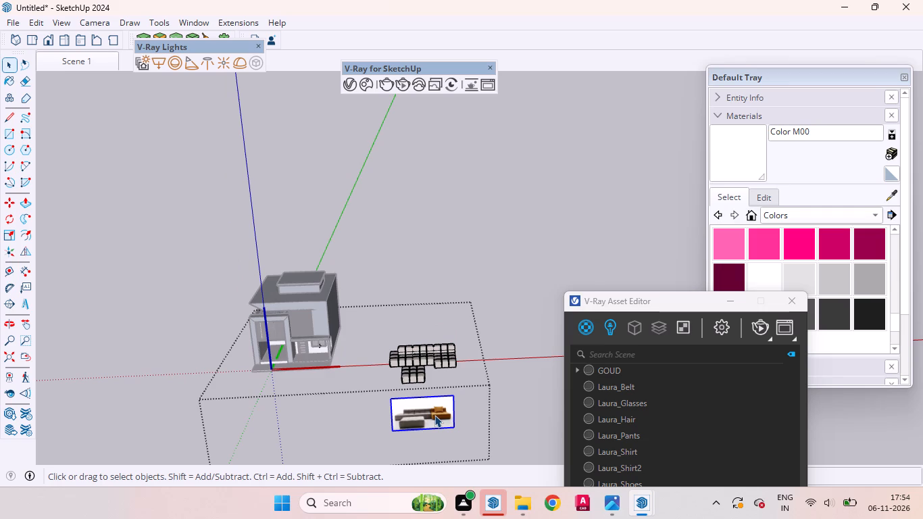
key("Delete")
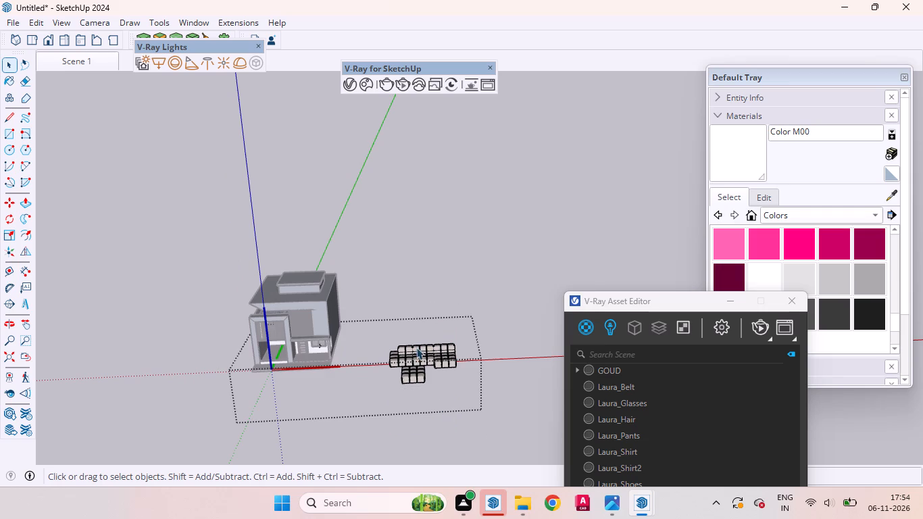
left_click(411, 339)
left_click(414, 358)
left_click(448, 422)
double_click(461, 388)
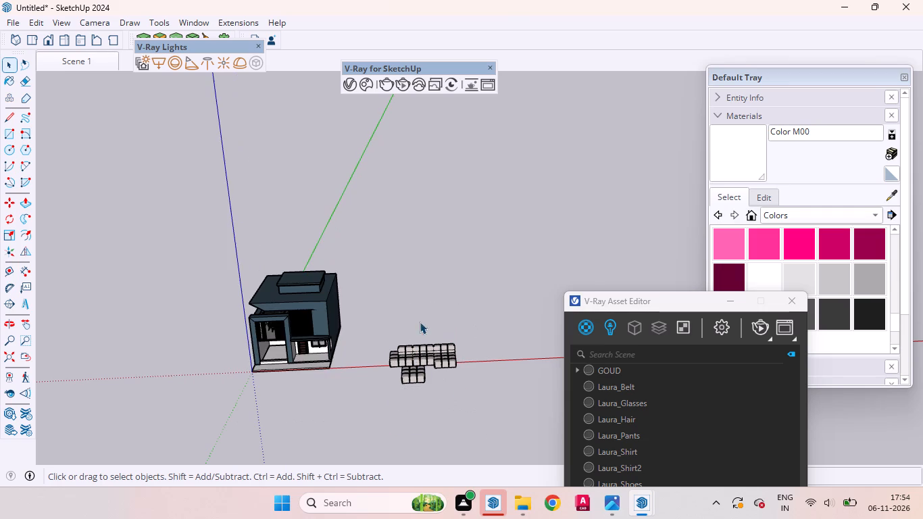
Rotate the sofa set 90 degrees on the ground plane.
left_click(418, 376)
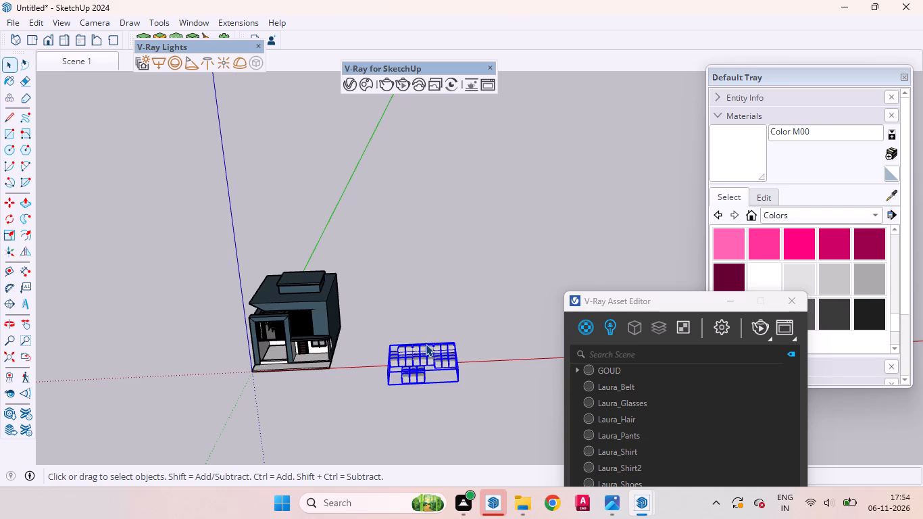
scroll(426, 345, "up", 6)
key("s")
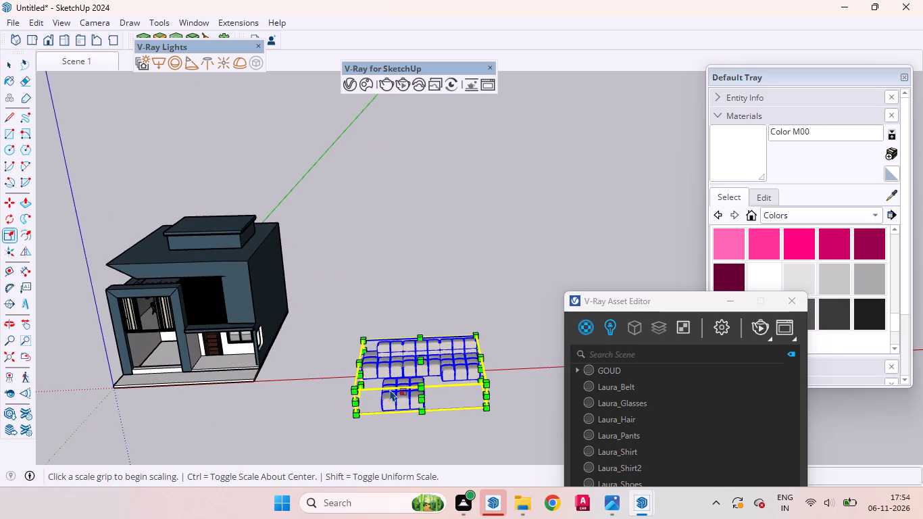
key("space")
type("q")
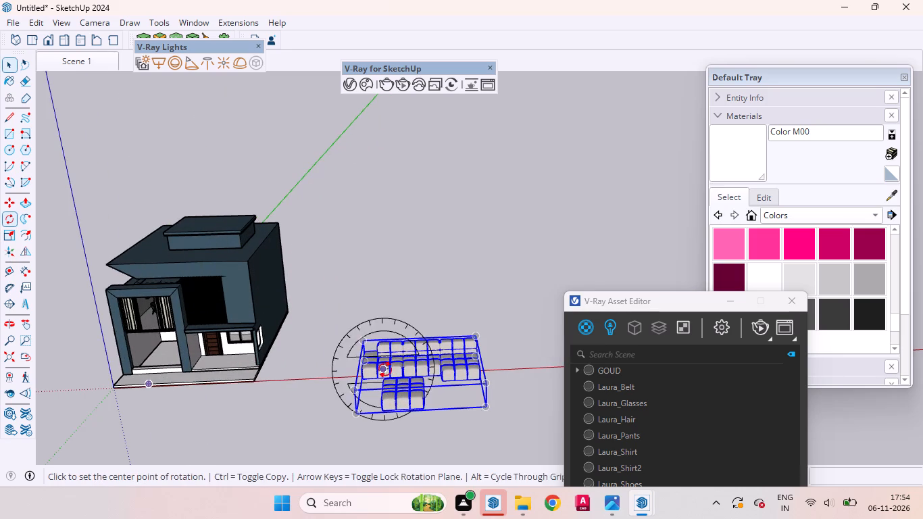
scroll(336, 388, "down", 8)
scroll(361, 428, "up", 4)
scroll(342, 380, "down", 5)
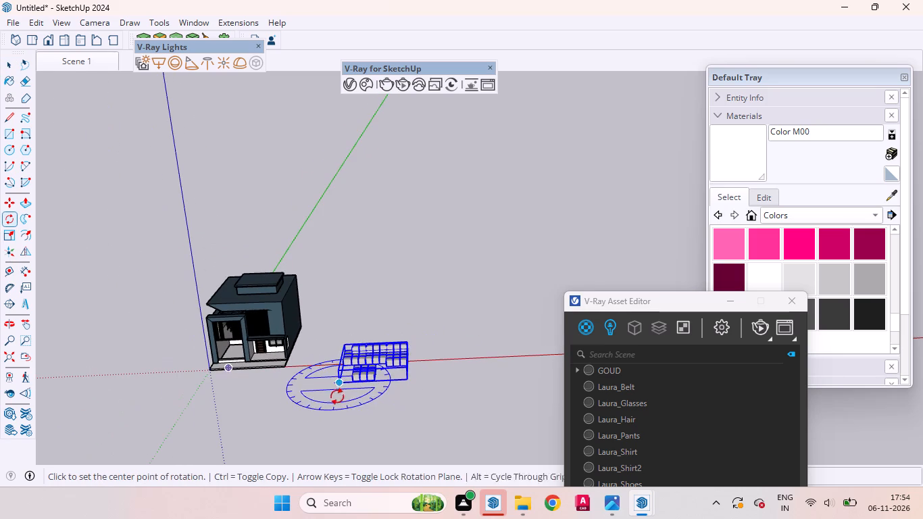
left_click(336, 407)
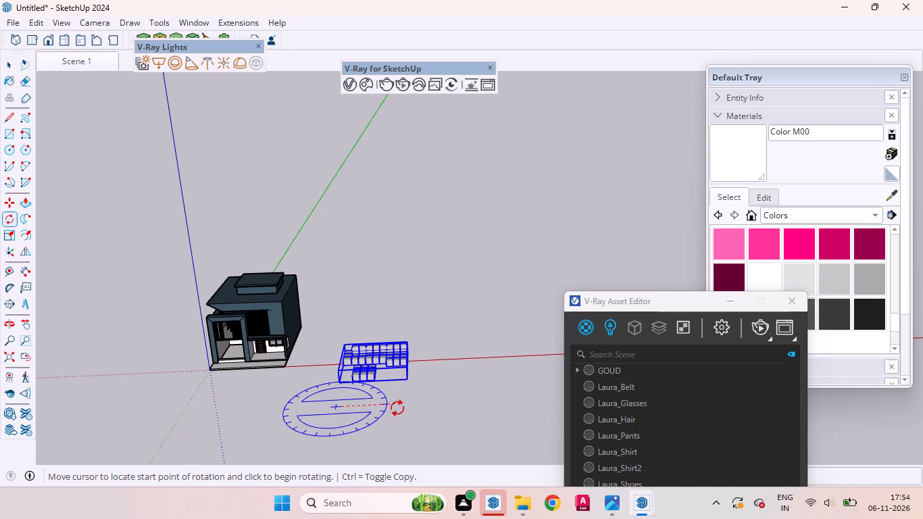
left_click(397, 408)
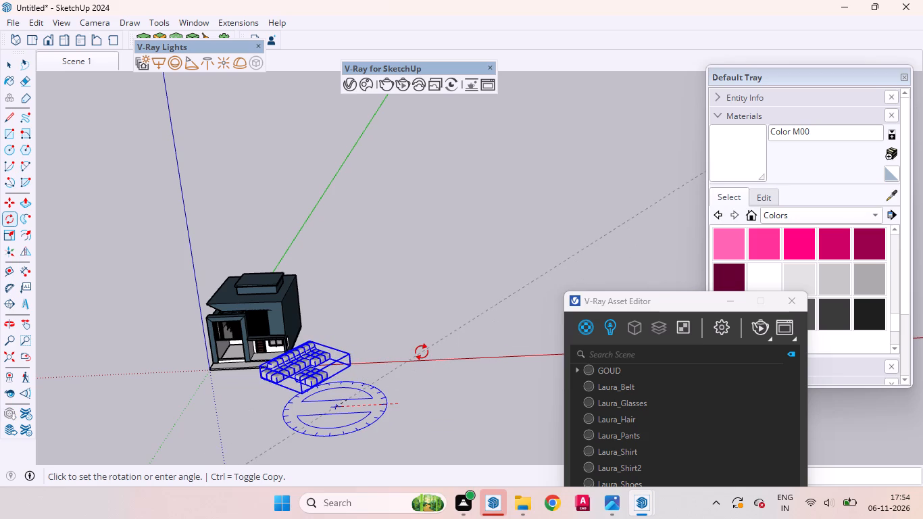
type("90")
key("Return")
key("space")
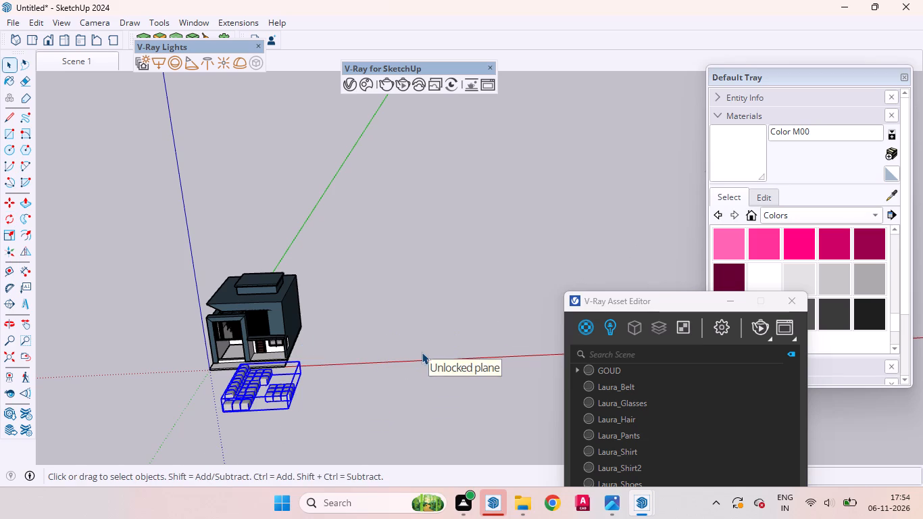
Scale the sofa set down uniformly from its outer corner to suit the size of the ground-floor room.
scroll(227, 336, "up", 4)
scroll(236, 376, "down", 5)
middle_click_drag(289, 362, 0, 474)
scroll(239, 299, "up", 20)
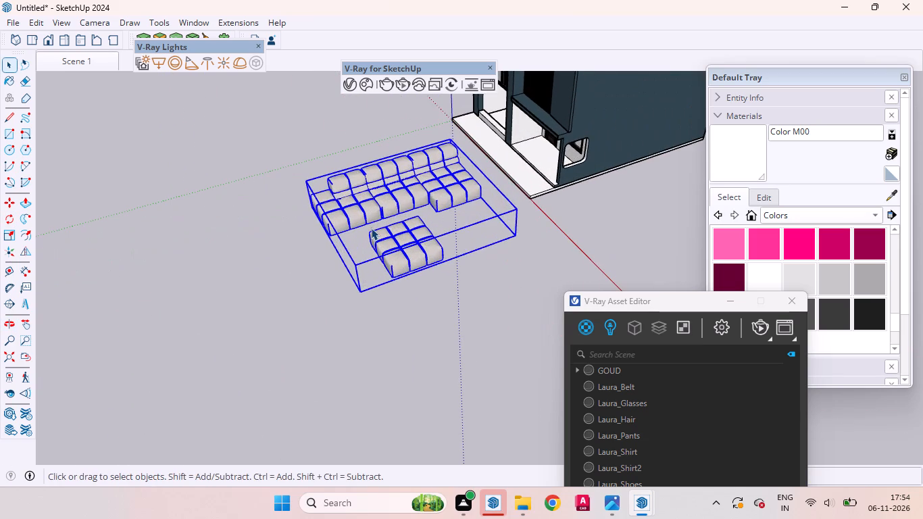
key("s")
left_click_drag(309, 174, 321, 182)
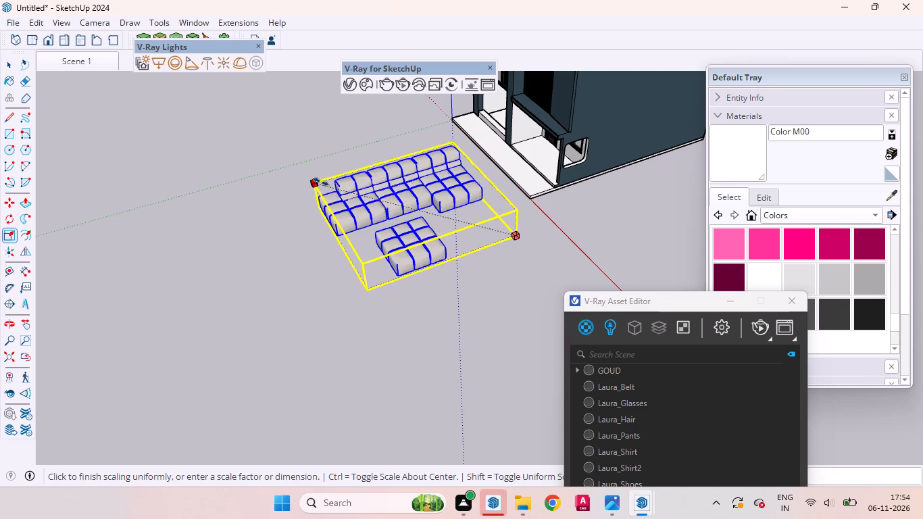
left_click_drag(321, 182, 395, 210)
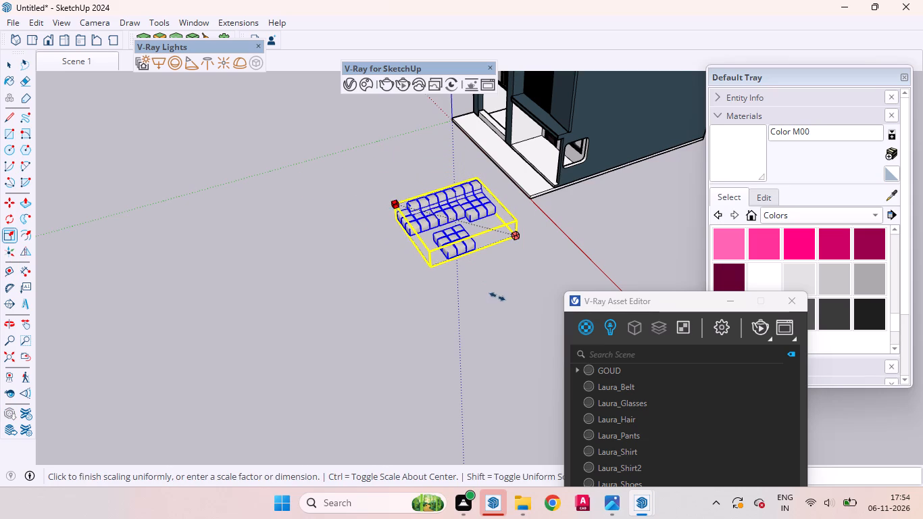
key("space")
left_click(484, 279)
Move the sofa set into the open ground-floor room, with its backrest along the side wall and its base on the floor.
scroll(441, 164, "down", 4)
middle_click_drag(416, 235, 516, 229)
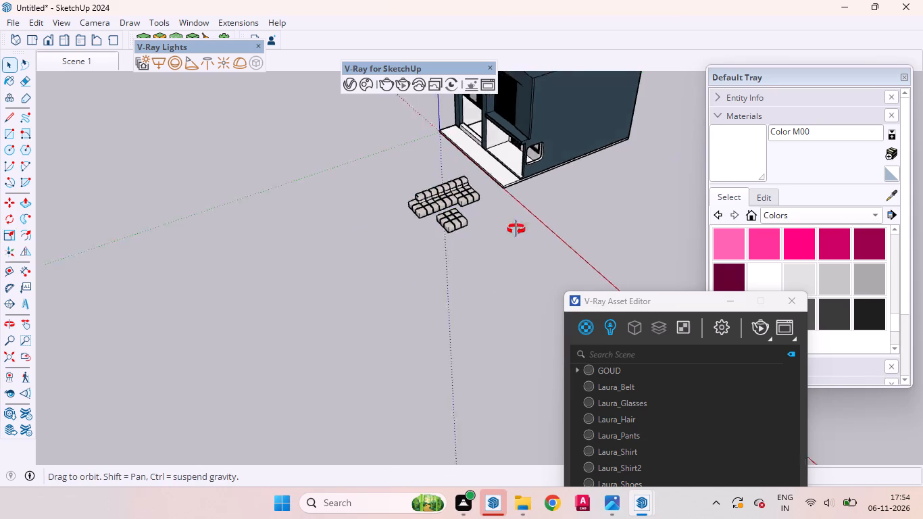
middle_click_drag(516, 229, 700, 141)
scroll(530, 184, "up", 7)
scroll(425, 189, "down", 1)
scroll(376, 211, "up", 4)
left_click(439, 209)
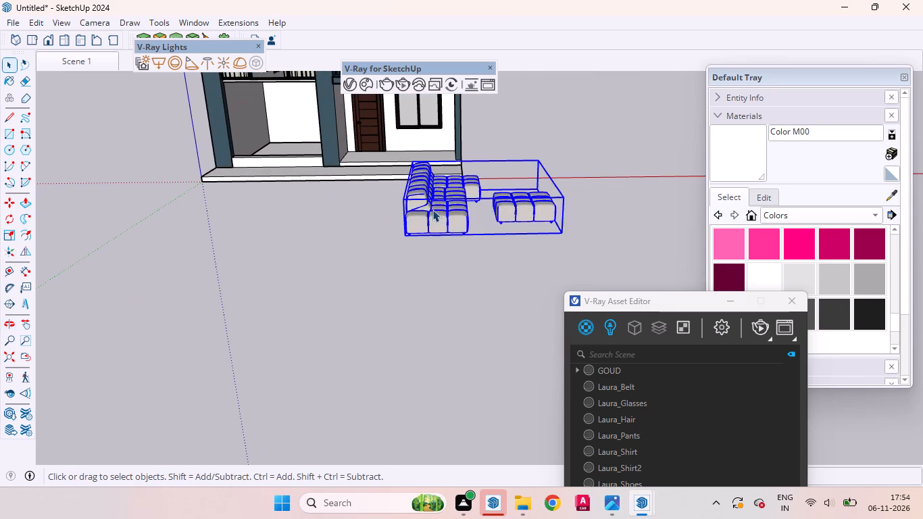
middle_click_drag(432, 211, 578, 258)
scroll(458, 201, "down", 5)
scroll(483, 210, "up", 8)
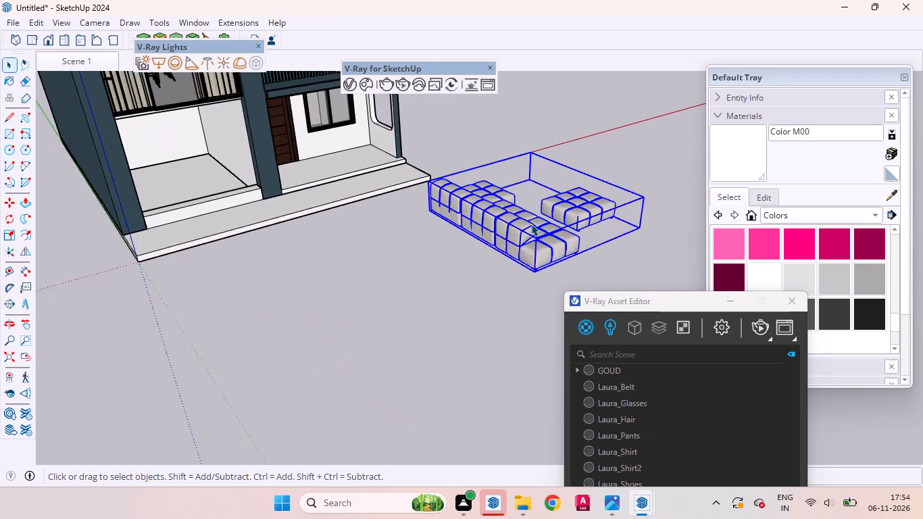
key("m")
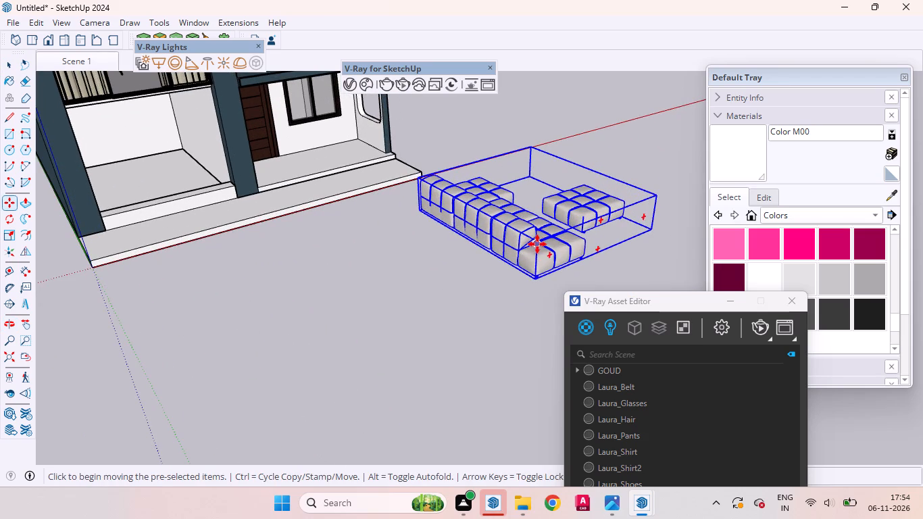
left_click(537, 239)
scroll(164, 164, "up", 8)
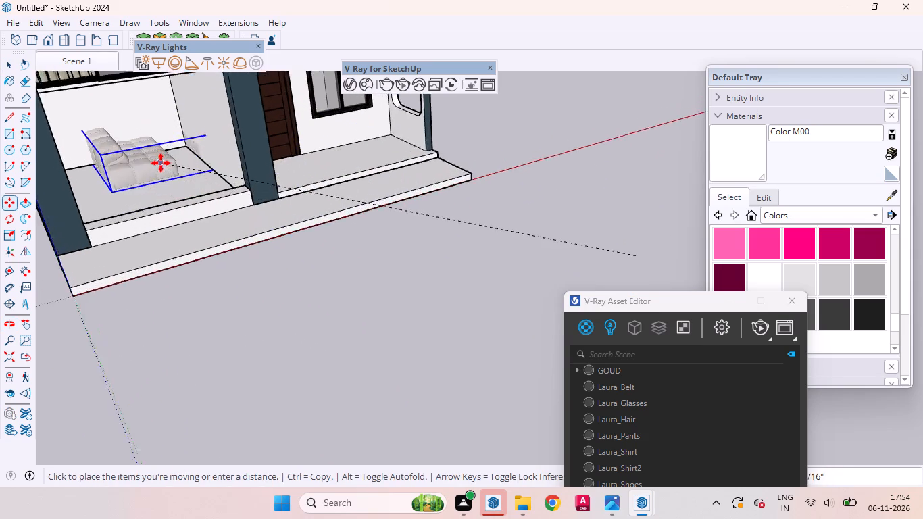
middle_click_drag(147, 175, 80, 232)
scroll(85, 203, "up", 3)
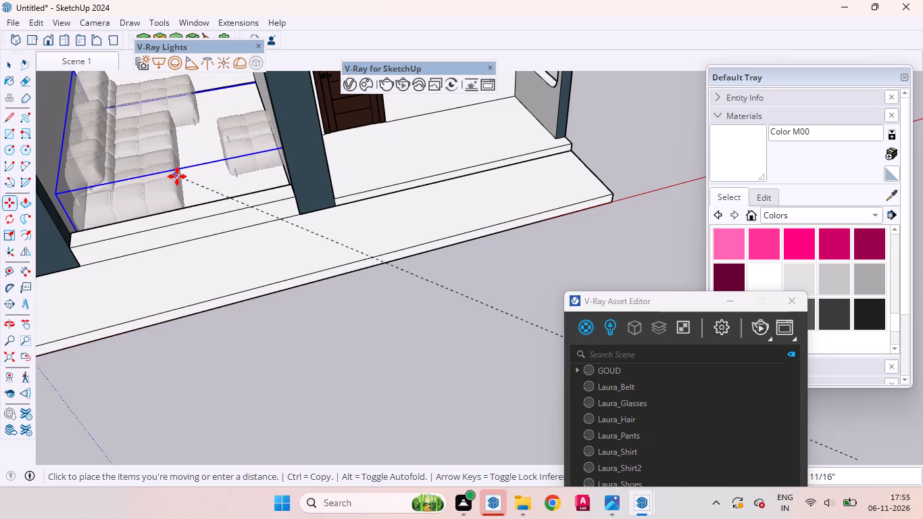
left_click(178, 176)
scroll(239, 246, "down", 15)
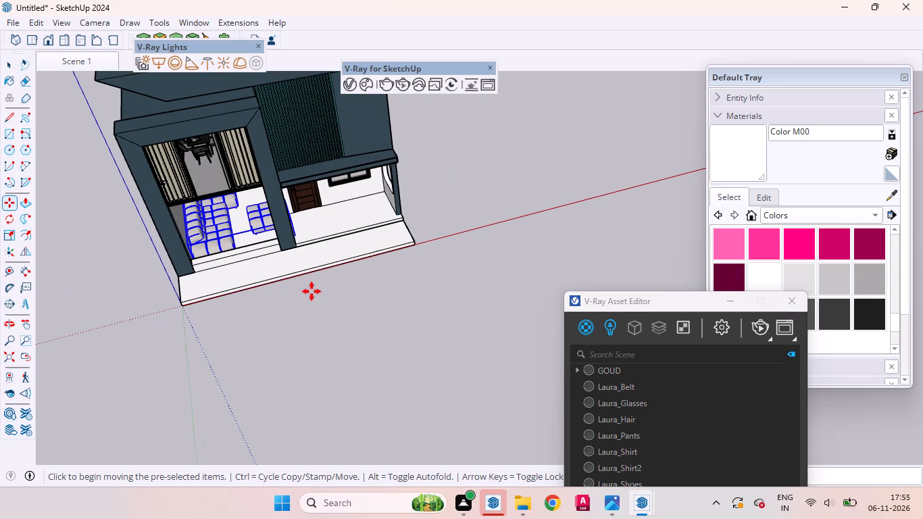
key("space")
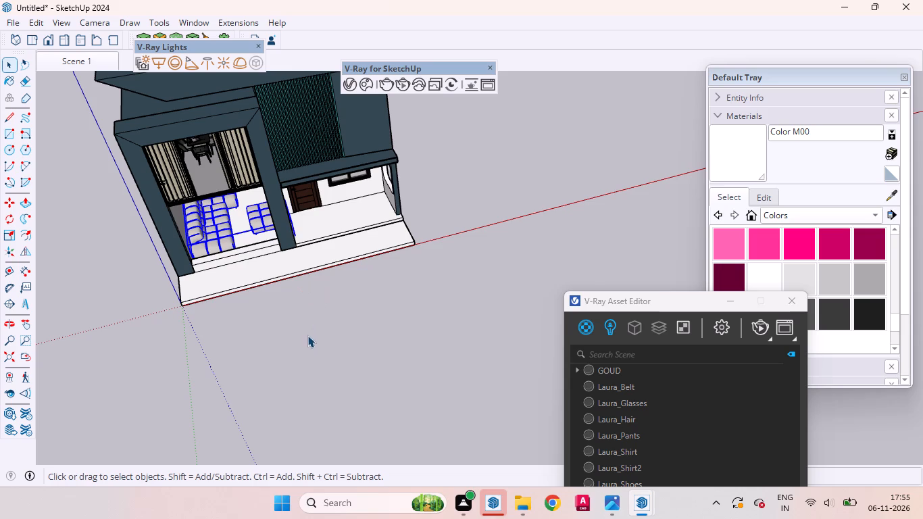
left_click(307, 335)
Scale the sofa set's depth from its rear face so its far end pulls forward from the room's back wall.
scroll(216, 215, "up", 11)
scroll(239, 239, "down", 1)
scroll(239, 239, "up", 4)
middle_click_drag(239, 253, 132, 226)
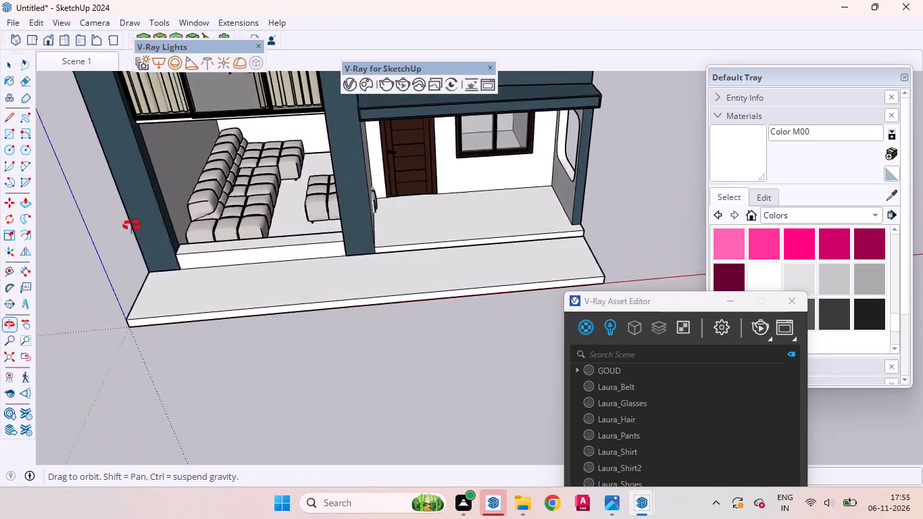
middle_click_drag(132, 226, 91, 225)
scroll(293, 146, "up", 4)
scroll(295, 144, "down", 10)
scroll(328, 162, "up", 12)
scroll(329, 162, "down", 1)
scroll(332, 157, "up", 1)
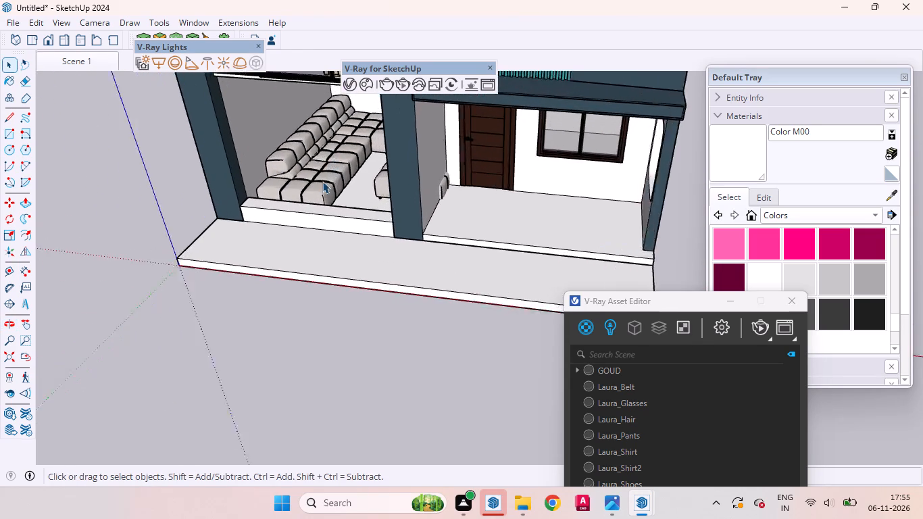
middle_click_drag(323, 181, 357, 133)
left_click(327, 174)
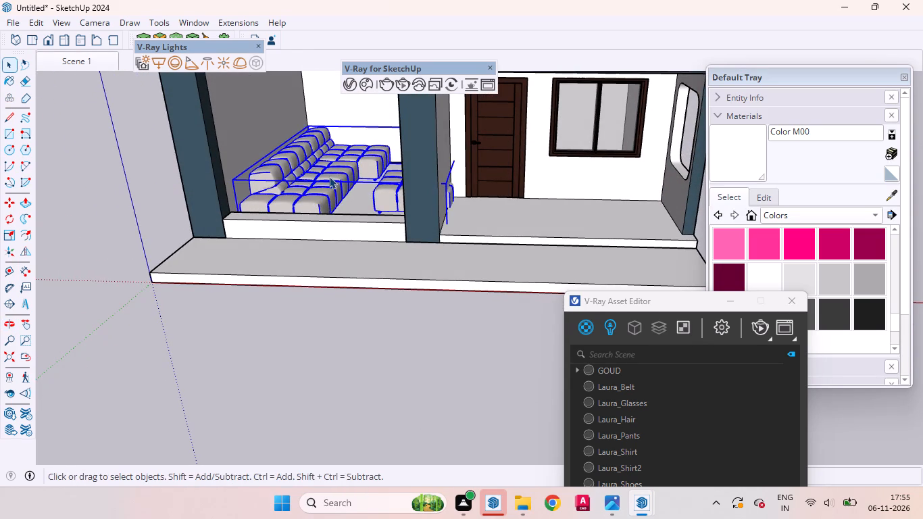
key("s")
middle_click_drag(382, 147, 411, 146)
left_click_drag(374, 145, 374, 155)
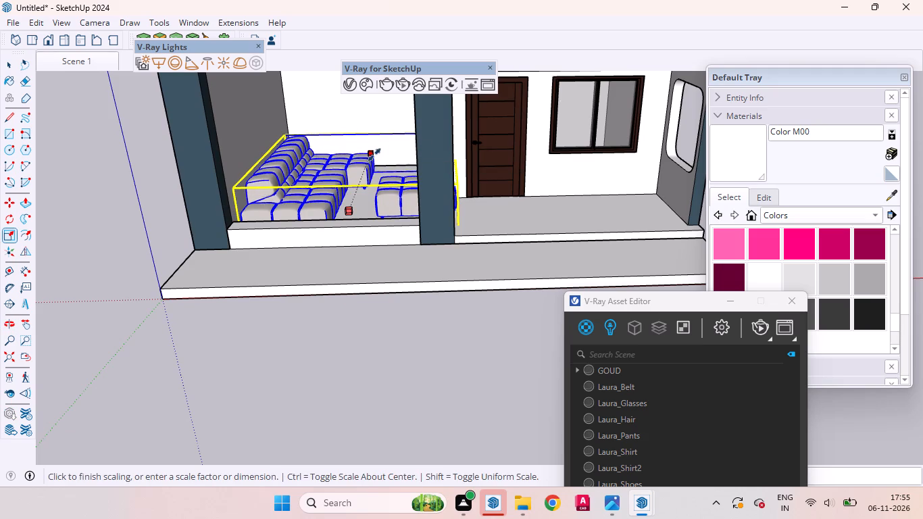
left_click_drag(374, 155, 374, 153)
Narrow the sofa set across the room so the ottoman side clears the partition wall beside the entrance.
middle_click_drag(360, 170, 439, 164)
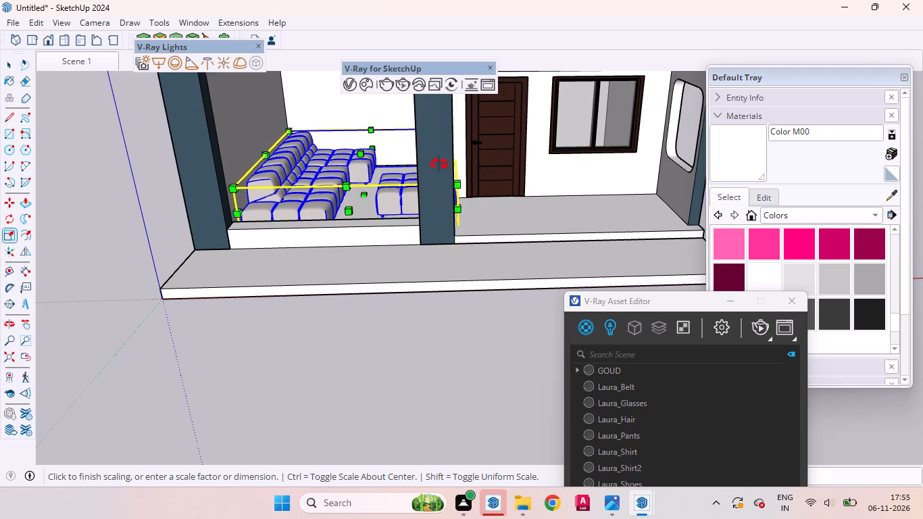
middle_click_drag(439, 164, 472, 166)
left_click_drag(445, 170, 399, 184)
Shorten the sofa set from its front face so it sits back from the room's front opening.
middle_click_drag(423, 201, 235, 239)
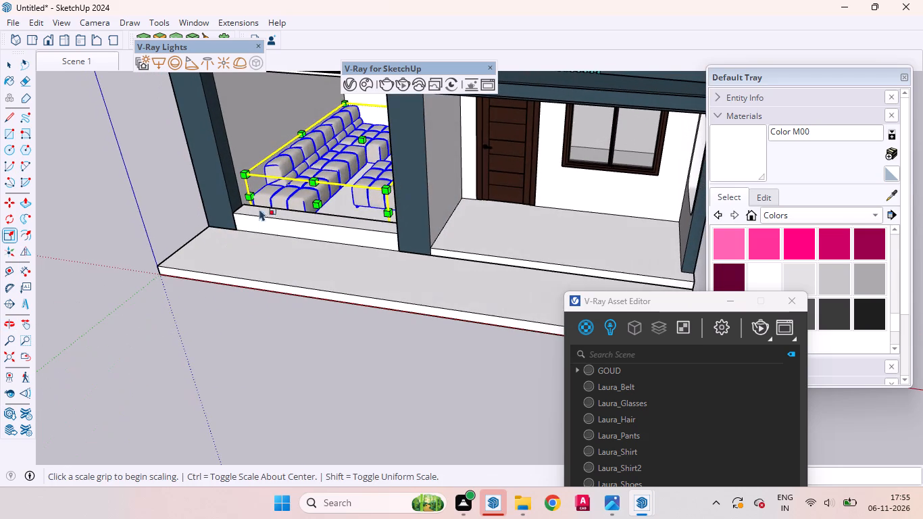
left_click_drag(319, 205, 329, 193)
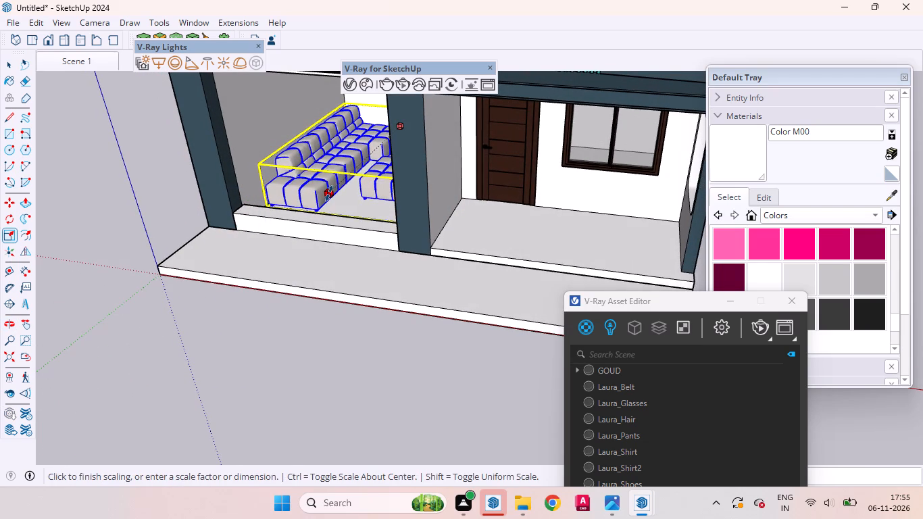
left_click_drag(329, 193, 332, 189)
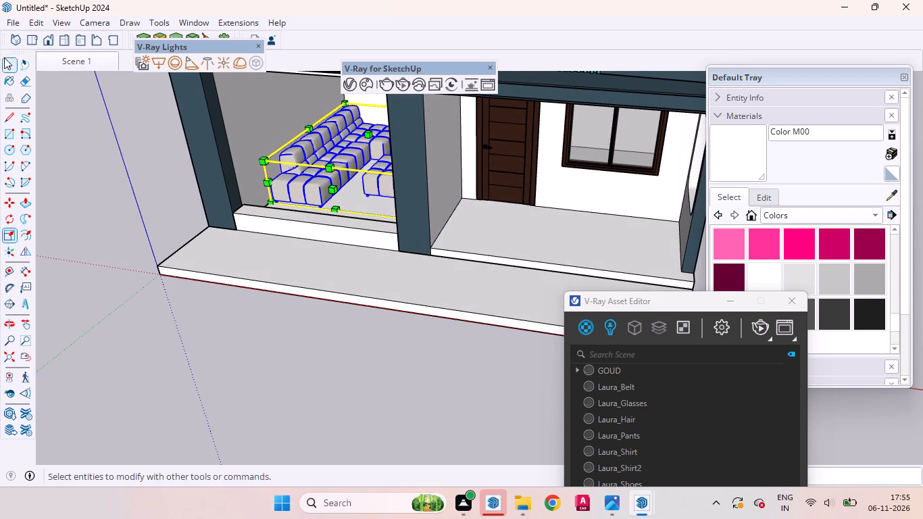
left_click(7, 59)
left_click(94, 168)
scroll(268, 176, "up", 5)
middle_click_drag(285, 212, 373, 167)
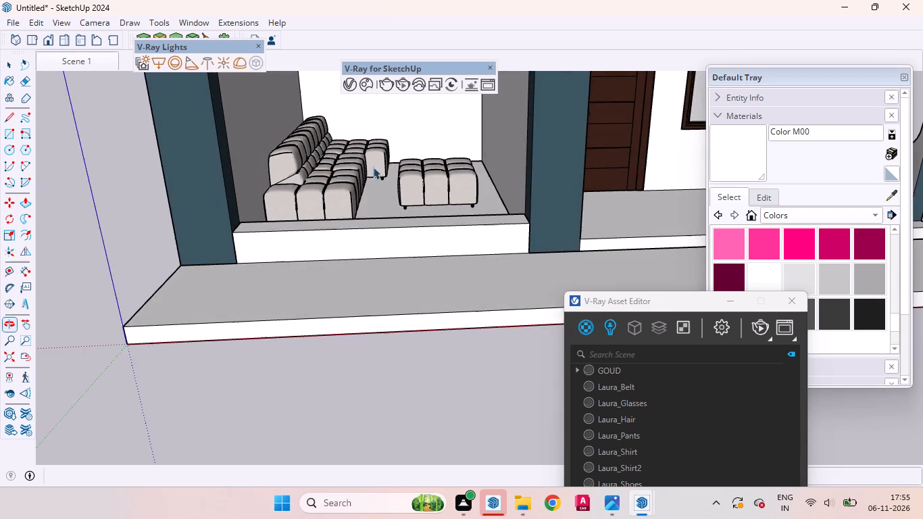
Look over the furnished ground-floor room from outside and return to the saved Scene 1 view.
scroll(344, 206, "down", 11)
middle_click_drag(326, 274, 289, 254)
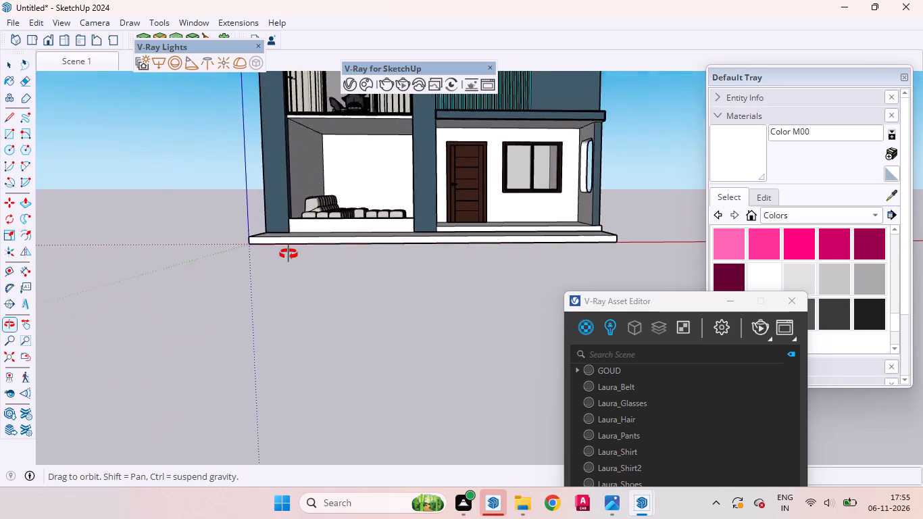
middle_click_drag(289, 254, 359, 244)
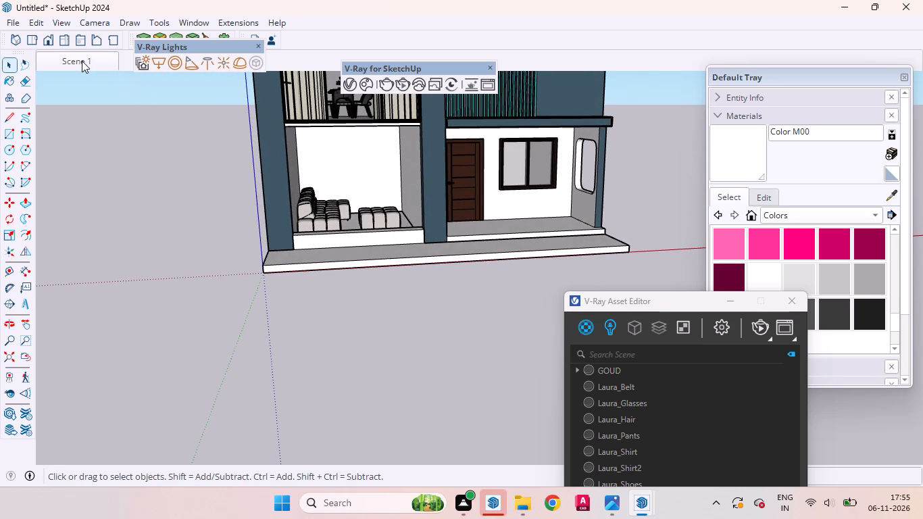
left_click(81, 60)
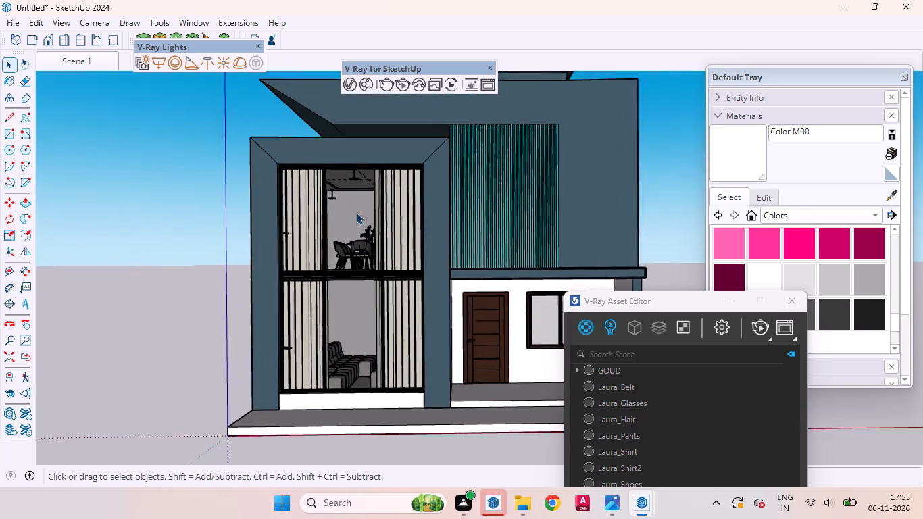
Hide the ground-floor front opening's glazed frame and its curtains.
middle_click_drag(316, 353, 316, 335)
middle_click(316, 335)
left_click(313, 318)
right_click(314, 320)
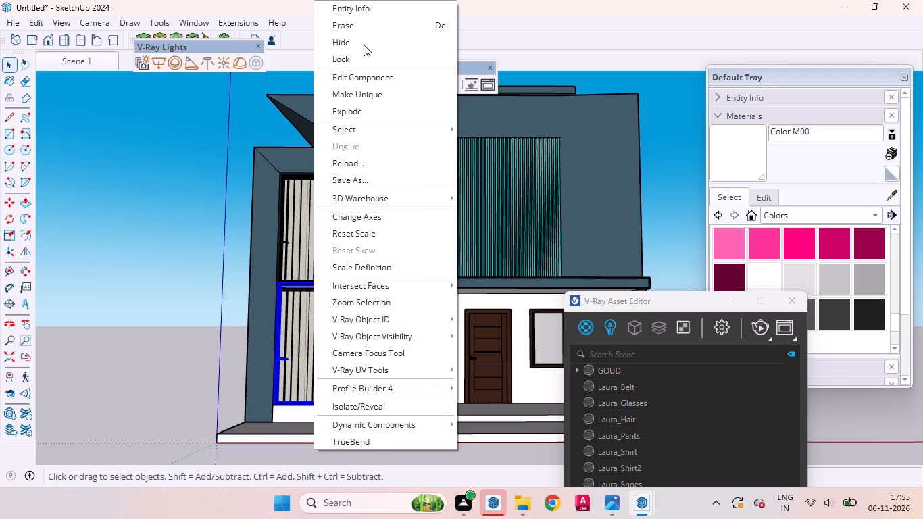
left_click(362, 42)
left_click(392, 347)
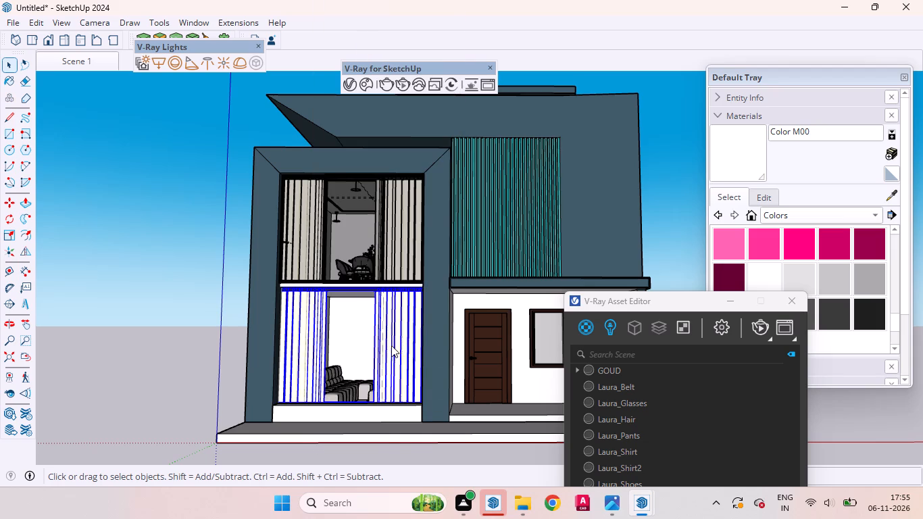
right_click(391, 345)
left_click(417, 36)
Inside the house group, offset the ground-floor front room's ceiling outline inward by 15 inches.
scroll(328, 328, "up", 5)
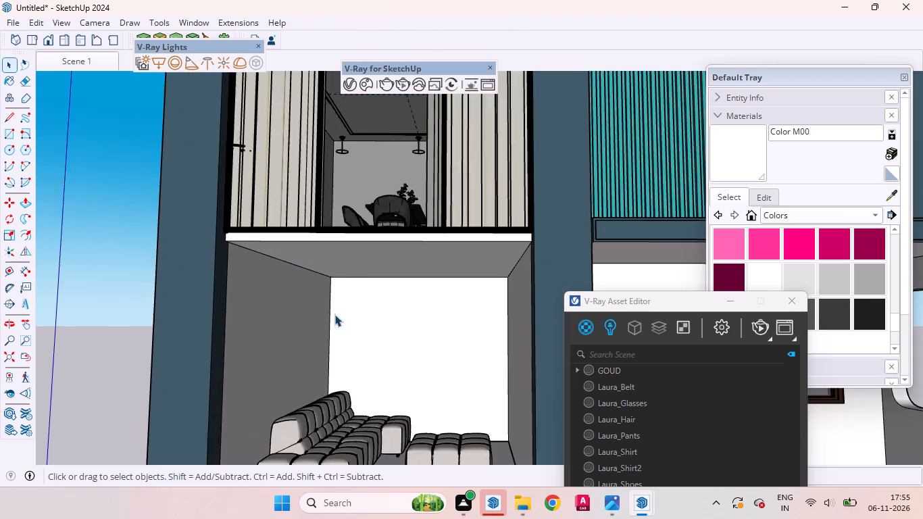
scroll(338, 292, "down", 5)
scroll(332, 336, "up", 1)
middle_click_drag(333, 336, 420, 328)
scroll(326, 245, "down", 4)
scroll(420, 341, "up", 4)
middle_click_drag(409, 345, 376, 368)
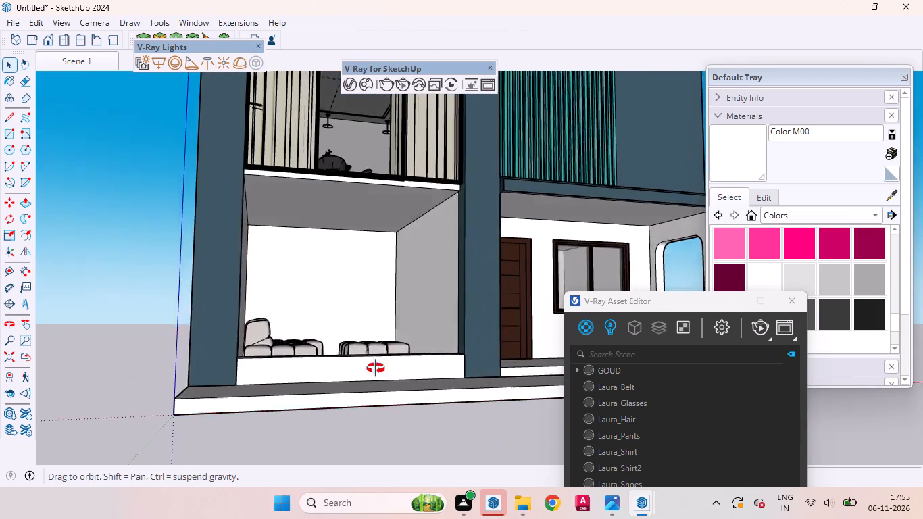
middle_click_drag(376, 368, 343, 274)
left_click(331, 215)
triple_click(329, 216)
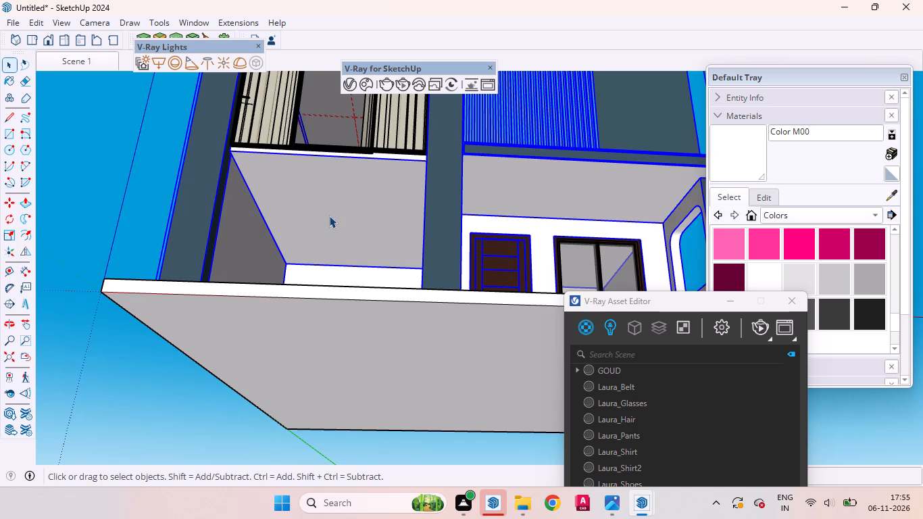
key("f")
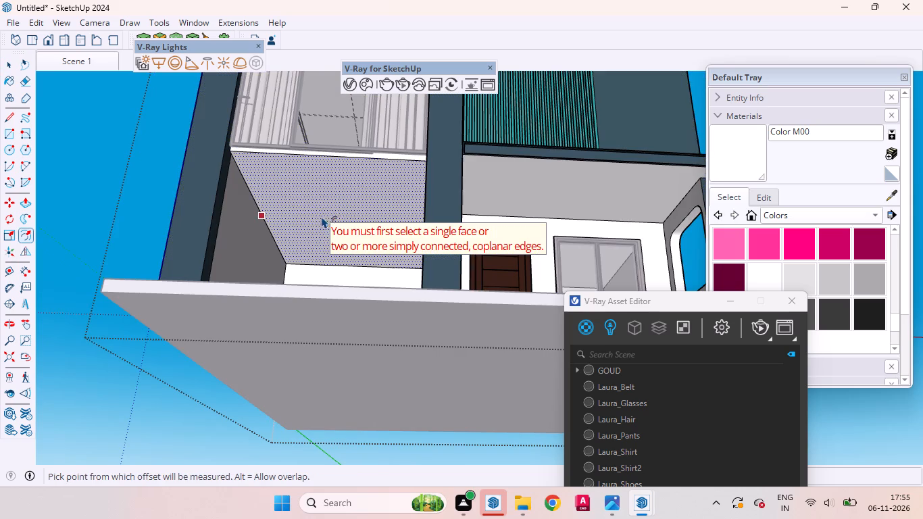
left_click_drag(298, 202, 300, 201)
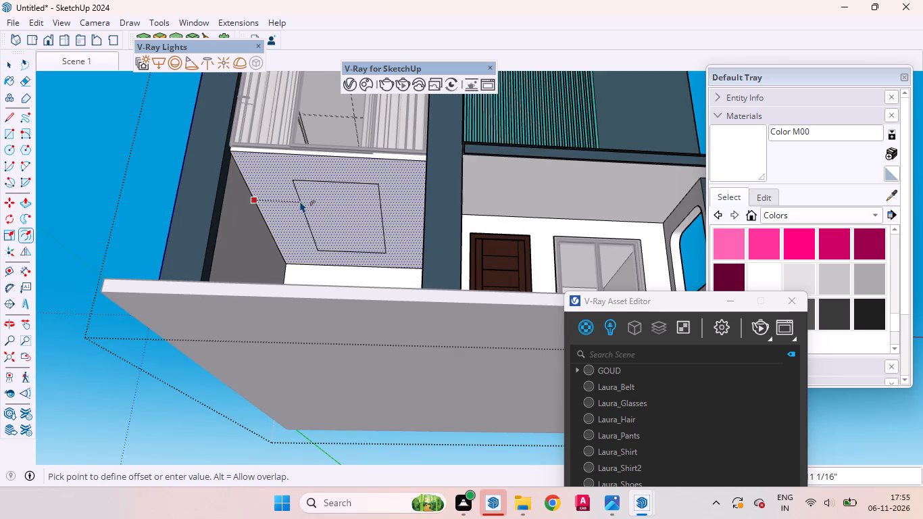
left_click_drag(300, 201, 294, 195)
key("1")
key("5")
key("Return")
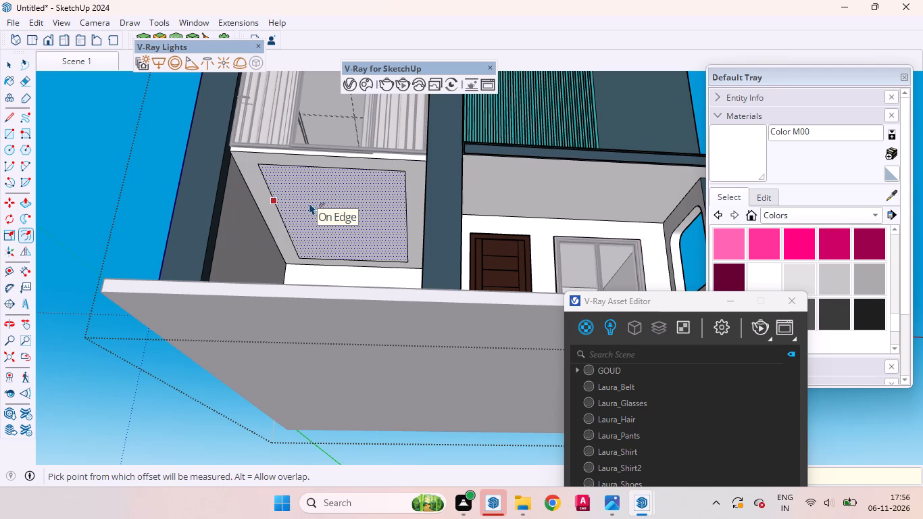
Offset the new ceiling rectangle a further 2 inches inward to form a narrow border strip.
left_click(309, 203)
key("2")
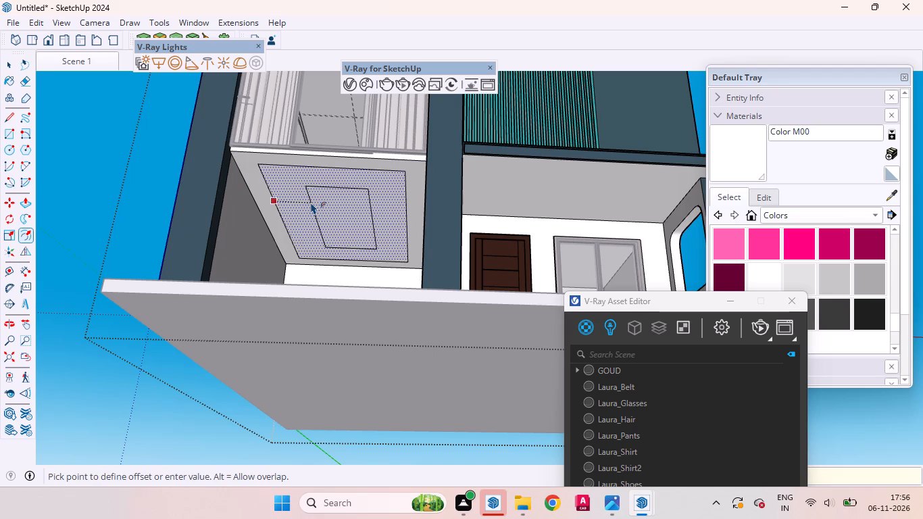
key("Return")
key("space")
Make a group from the narrow border strip and its edges on the ground-floor ceiling.
scroll(257, 170, "up", 2)
scroll(257, 168, "down", 2)
scroll(257, 167, "up", 15)
double_click(269, 168)
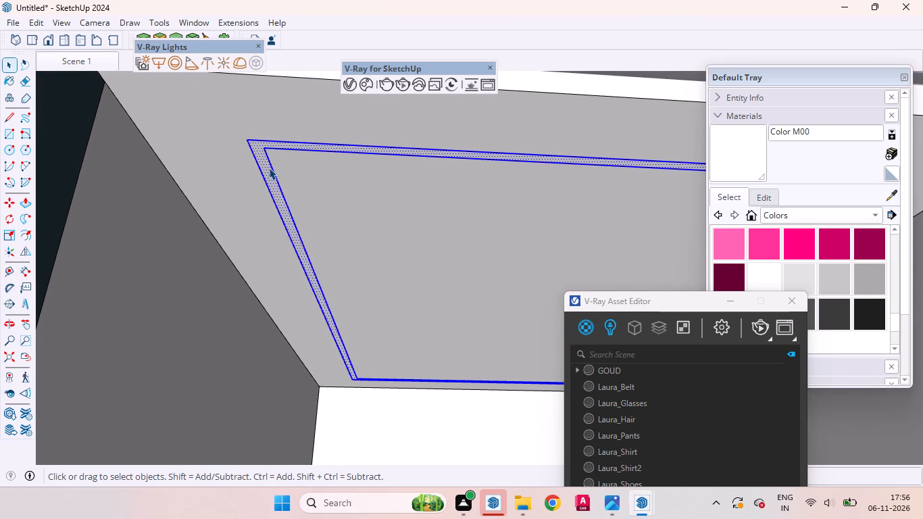
right_click(269, 167)
left_click(315, 295)
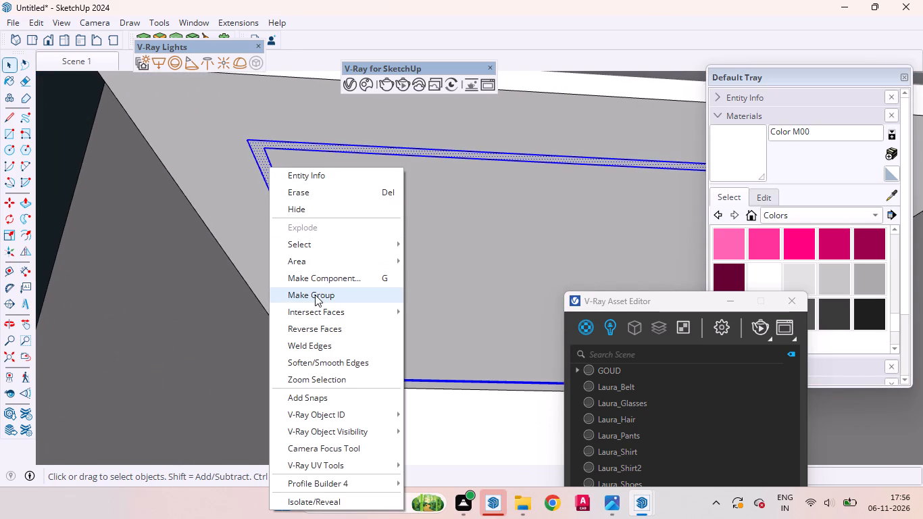
Convert the grouped ceiling strip into a V-Ray mesh light and leave the house group.
left_click(259, 62)
scroll(268, 202, "down", 10)
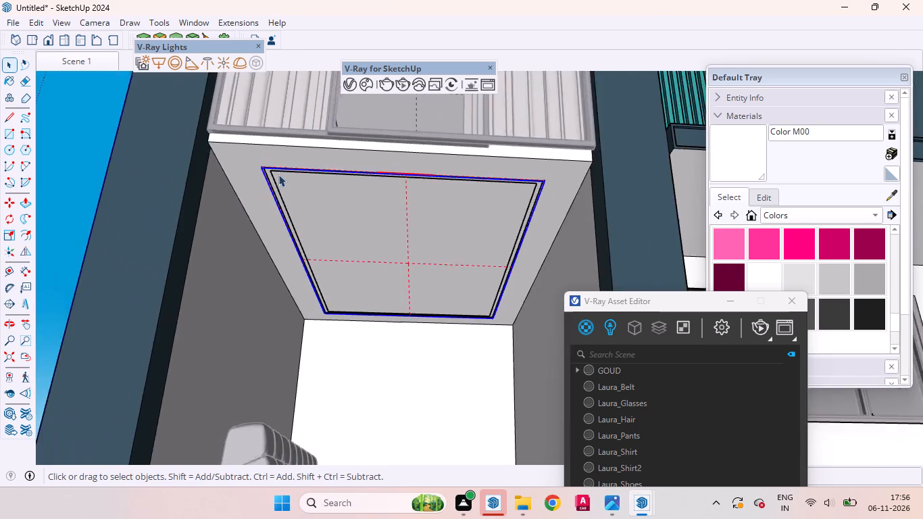
scroll(278, 174, "down", 9)
key("space")
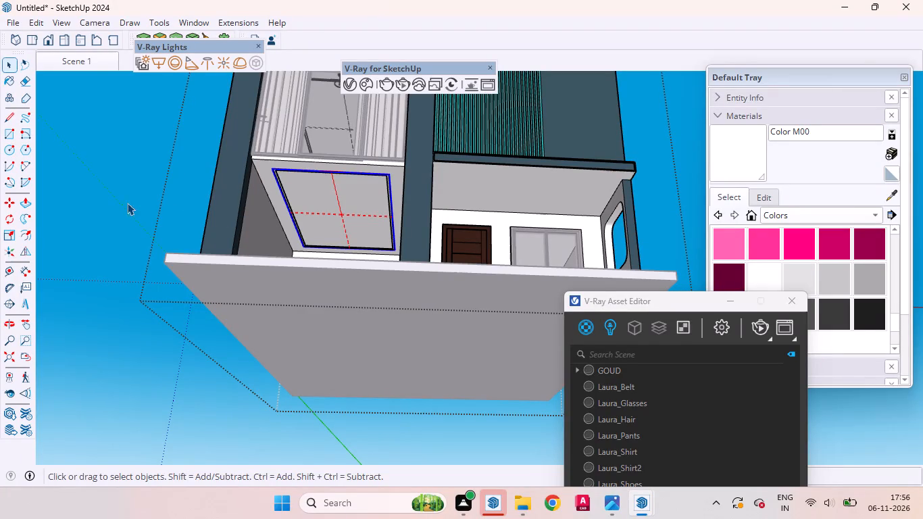
scroll(226, 170, "down", 3)
scroll(303, 178, "up", 4)
middle_click_drag(310, 191, 307, 199)
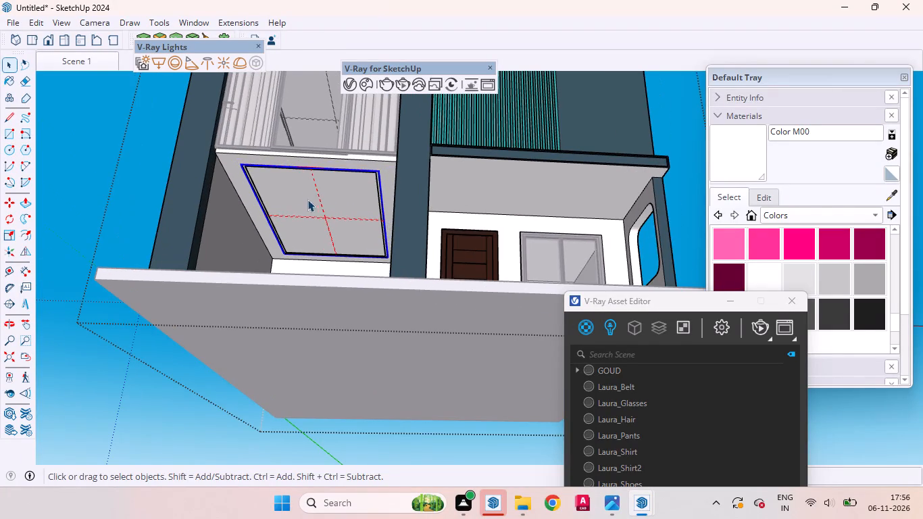
middle_click_drag(307, 199, 266, 257)
middle_click(266, 257)
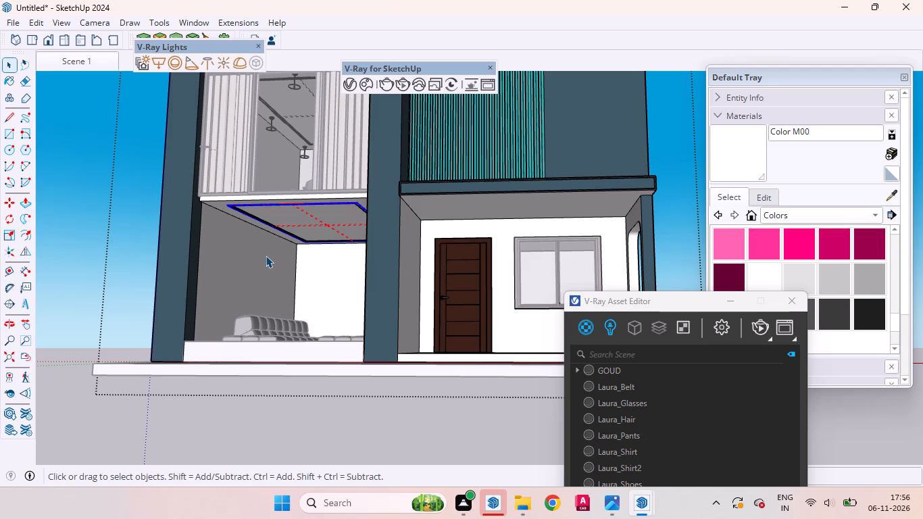
scroll(289, 232, "up", 4)
scroll(289, 232, "down", 1)
scroll(289, 232, "up", 1)
scroll(335, 228, "down", 11)
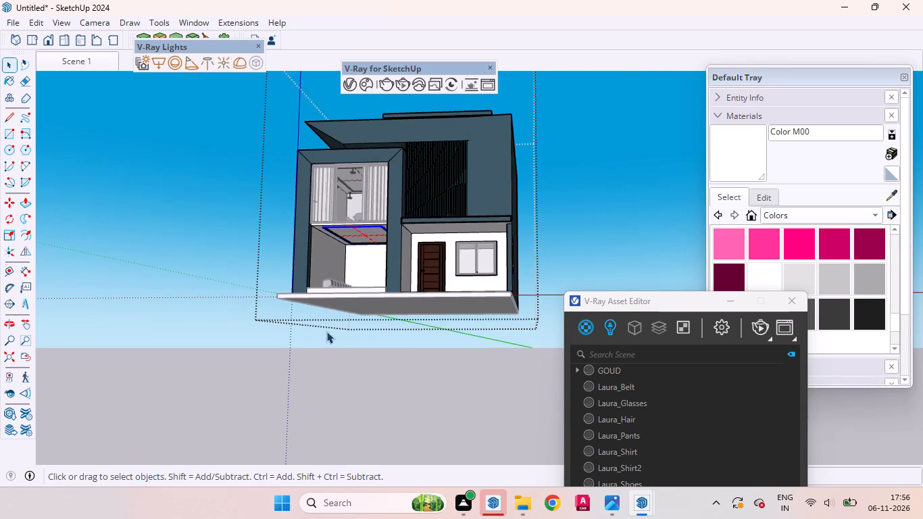
left_click(327, 336)
Hide the upper-floor front opening's glazed frame and its curtains.
scroll(339, 189, "up", 8)
left_click(318, 193)
right_click(320, 191)
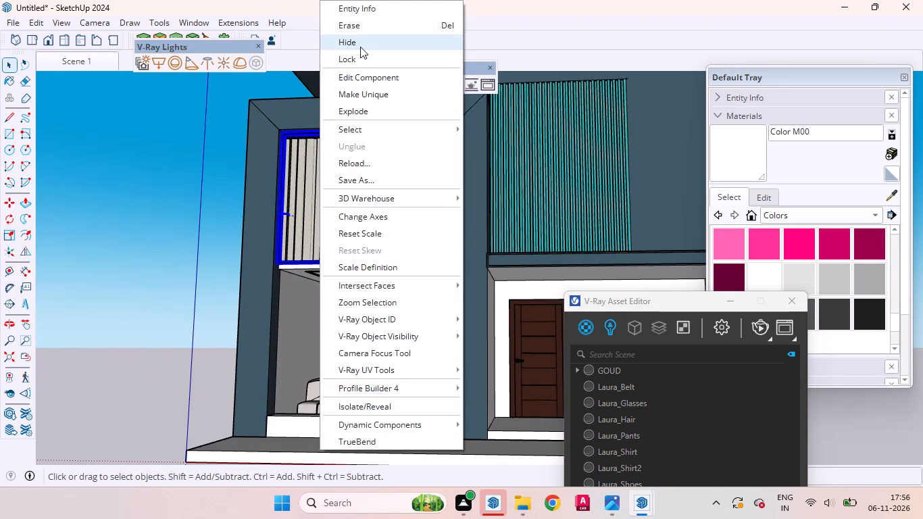
left_click(360, 47)
left_click(305, 179)
right_click(305, 180)
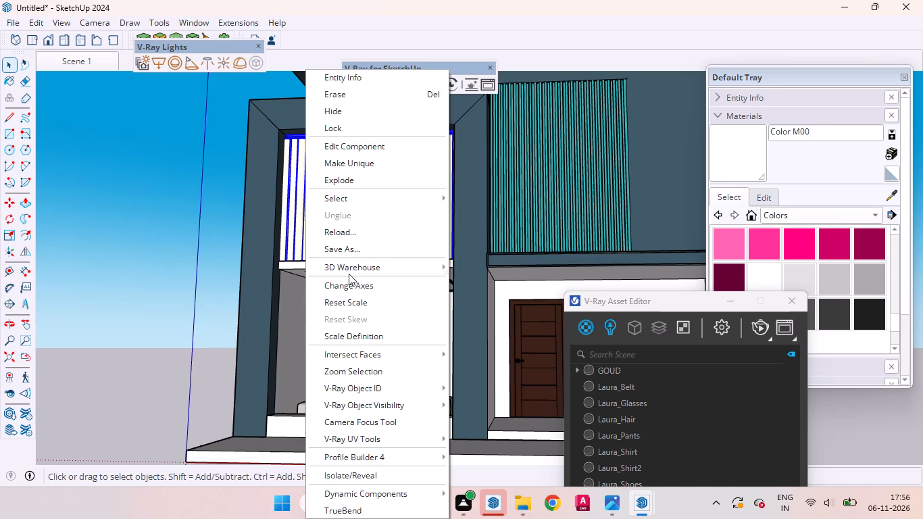
left_click(340, 116)
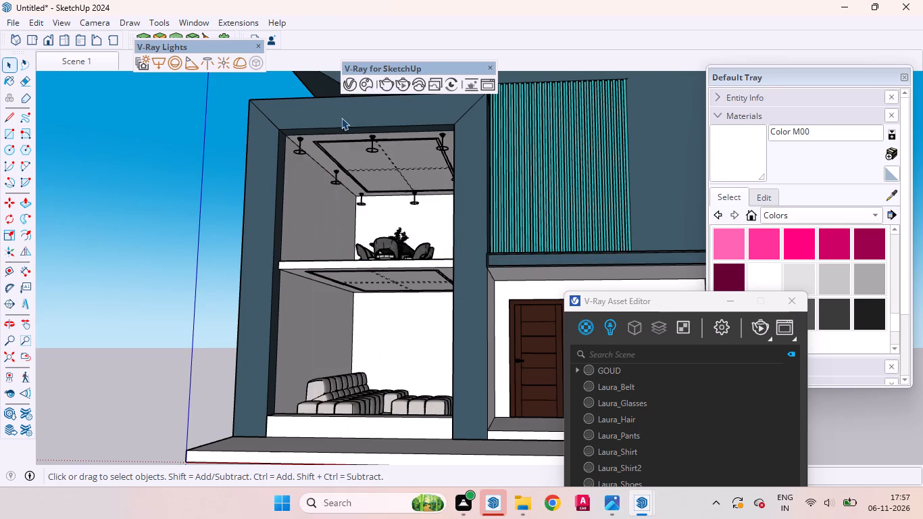
Copy the upper room's front-corner ceiling light straight down to the matching corner of the ground-floor ceiling, beside the outer side wall.
scroll(347, 188, "up", 9)
scroll(347, 201, "down", 5)
scroll(276, 118, "up", 4)
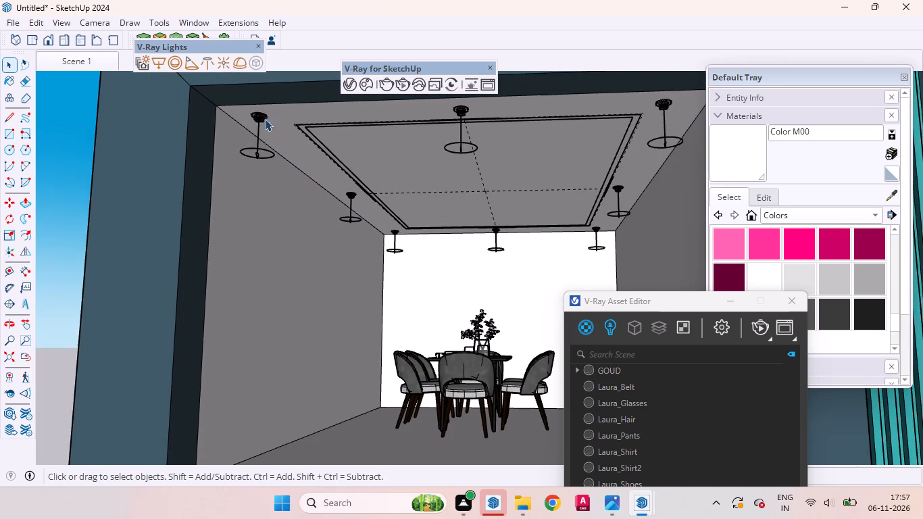
left_click(260, 122)
double_click(260, 121)
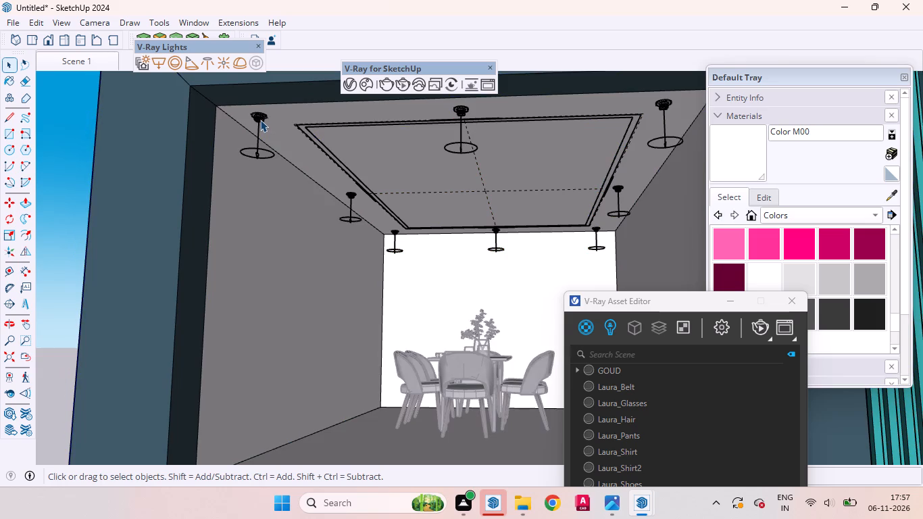
left_click(260, 120)
key("m")
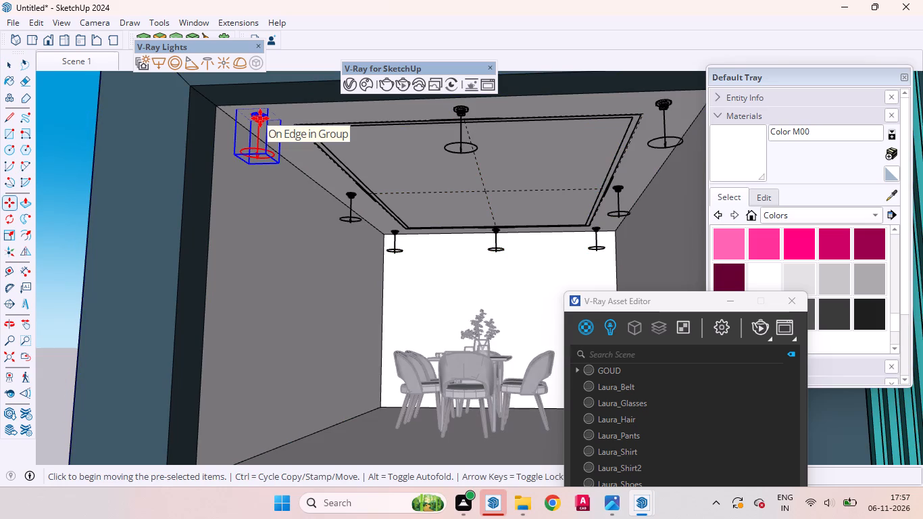
scroll(305, 173, "up", 1)
scroll(316, 212, "down", 4)
middle_click_drag(320, 203, 301, 146)
scroll(294, 130, "up", 8)
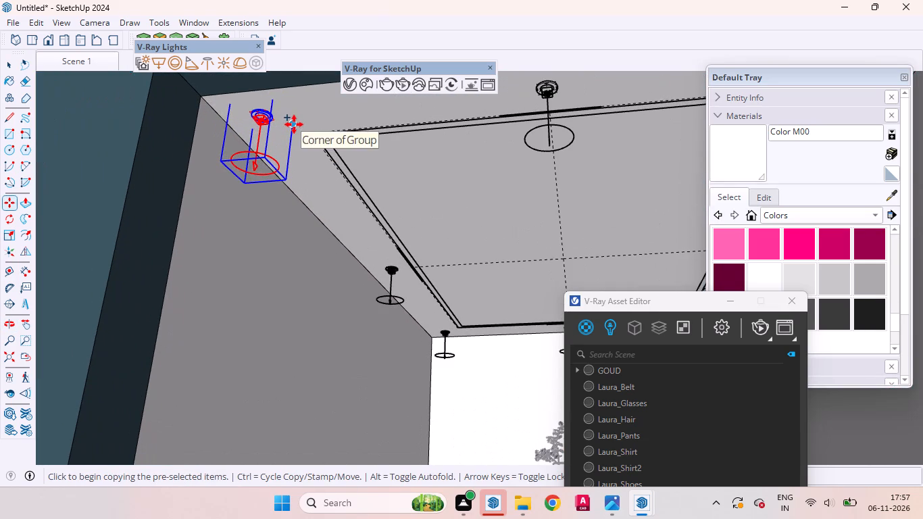
left_click(294, 122)
scroll(319, 187, "down", 10)
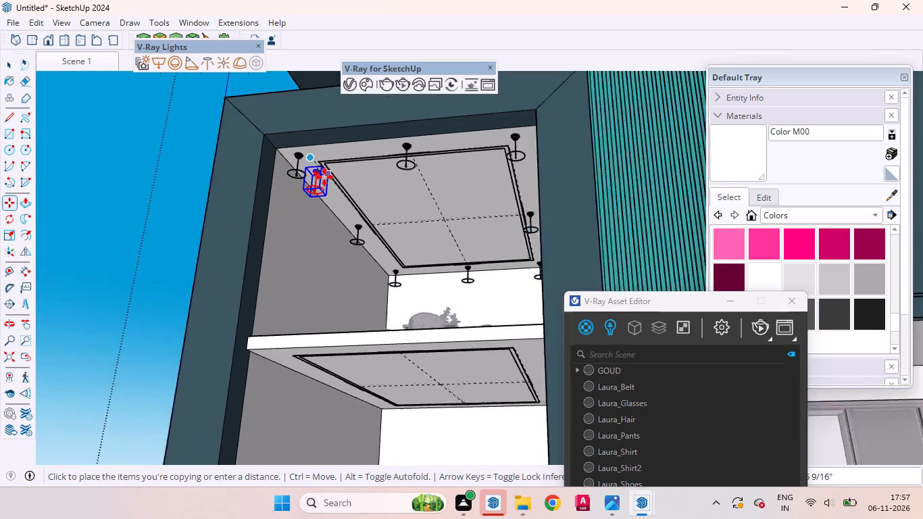
scroll(324, 177, "down", 1)
scroll(330, 189, "up", 1)
scroll(331, 191, "down", 4)
scroll(336, 285, "up", 9)
scroll(277, 278, "up", 3)
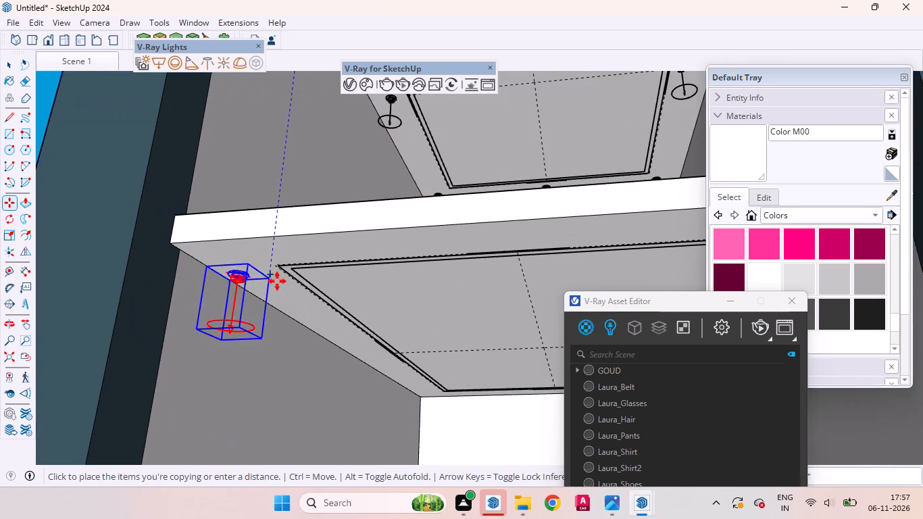
middle_click_drag(277, 281, 274, 192)
scroll(280, 228, "down", 4)
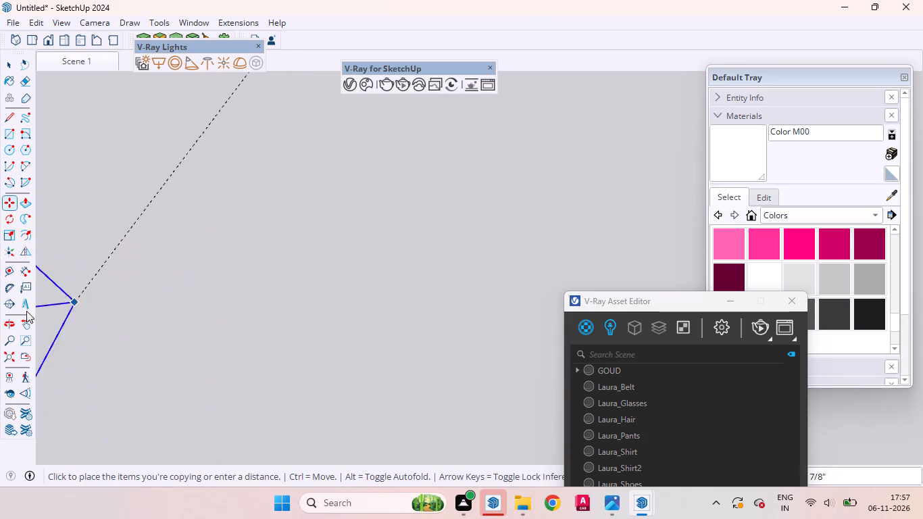
left_click(27, 351)
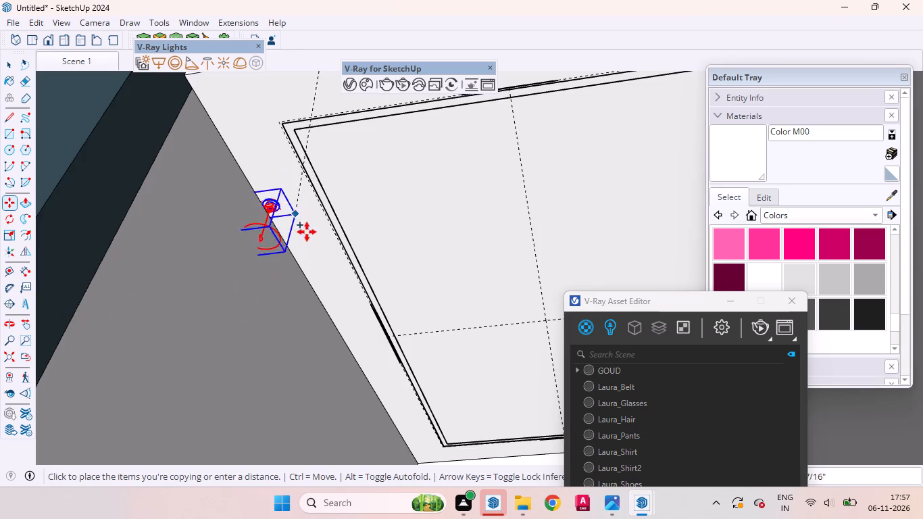
scroll(308, 232, "down", 1)
left_click(18, 355)
middle_click_drag(251, 249, 273, 315)
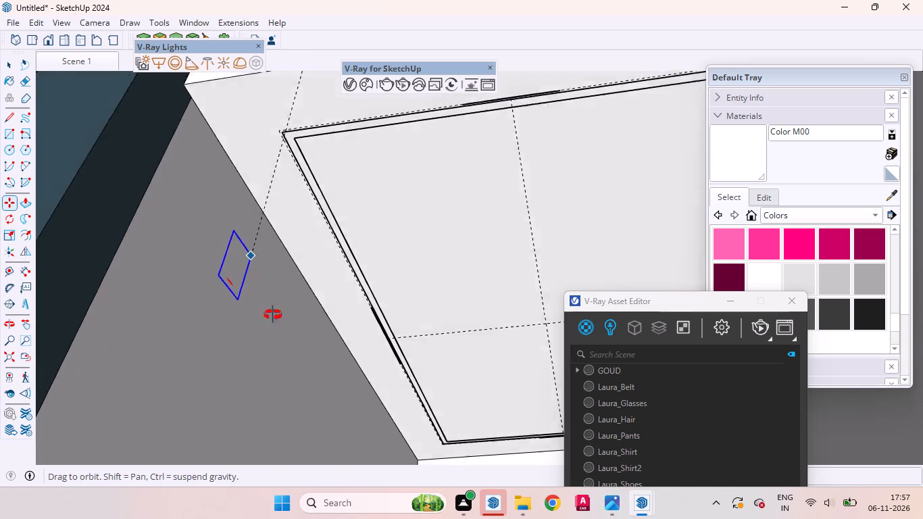
middle_click_drag(273, 315, 290, 354)
scroll(301, 279, "down", 3)
scroll(301, 276, "up", 1)
scroll(301, 275, "down", 9)
scroll(312, 276, "up", 7)
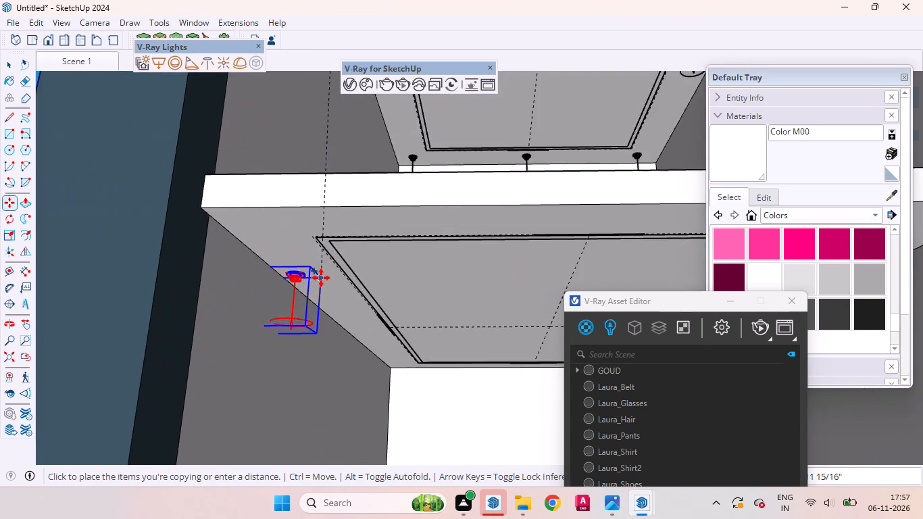
scroll(321, 278, "up", 4)
middle_click_drag(321, 278, 307, 228)
scroll(323, 249, "down", 7)
scroll(308, 205, "up", 5)
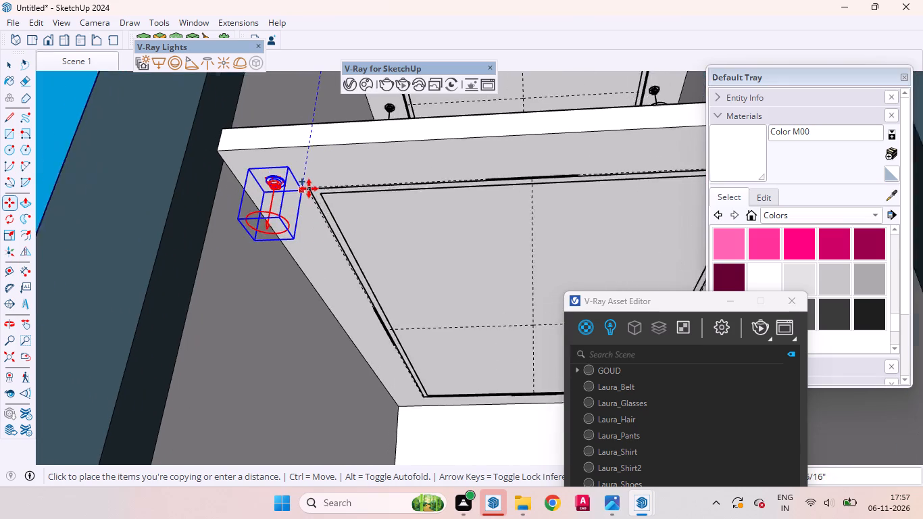
scroll(309, 189, "up", 2)
left_click(306, 188)
Copy the ground-floor corner ceiling light along the front ceiling border, once to its middle and once to the opposite front corner.
middle_click_drag(331, 255, 291, 223)
scroll(303, 256, "down", 4)
middle_click_drag(317, 240, 398, 237)
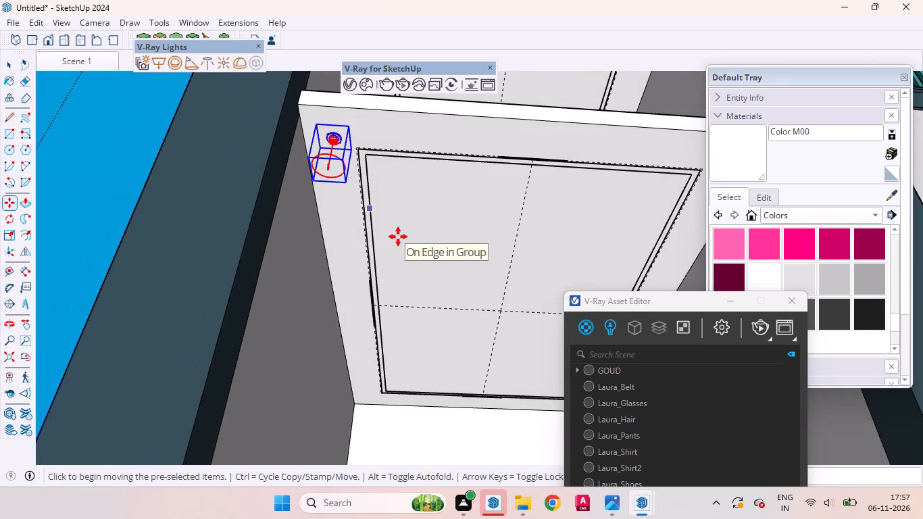
key("m")
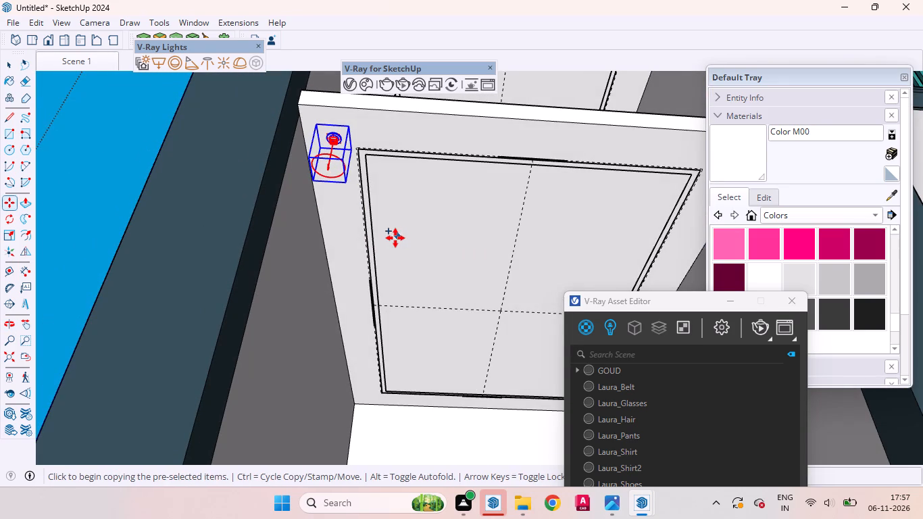
scroll(380, 247, "down", 4)
left_click(376, 174)
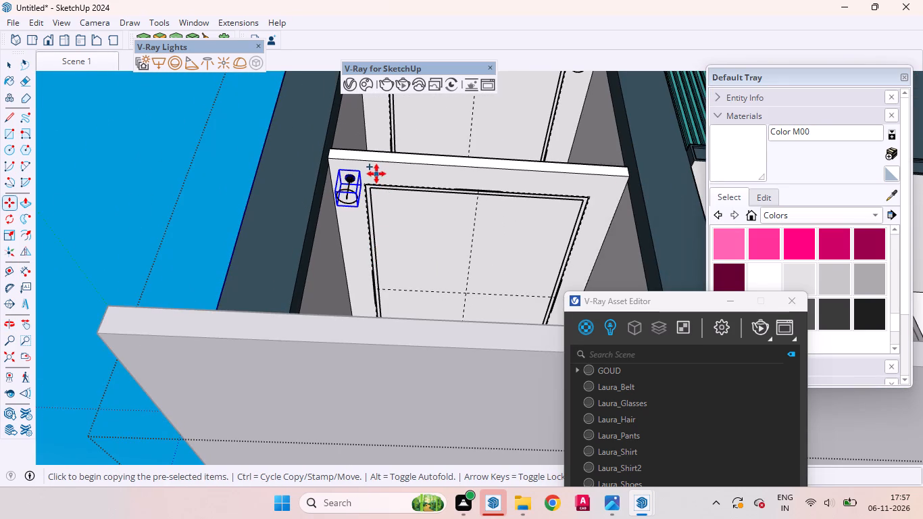
left_click(509, 176)
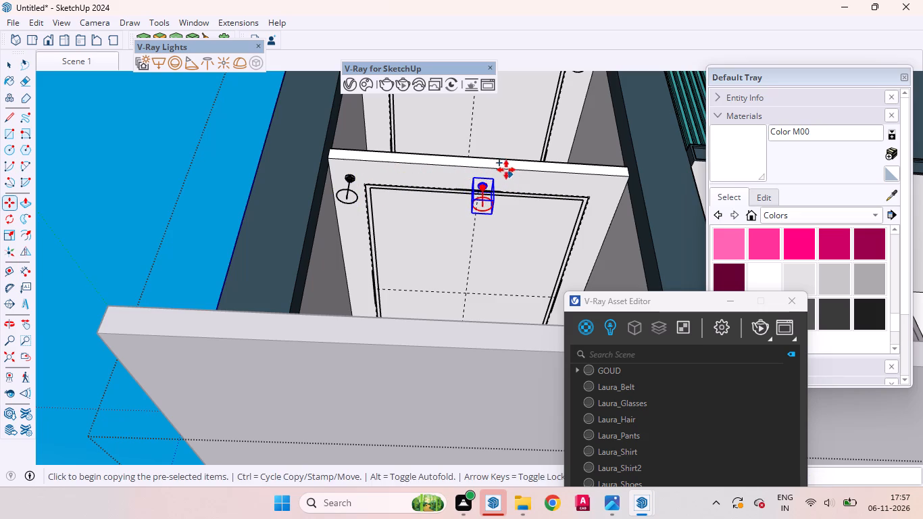
left_click(458, 174)
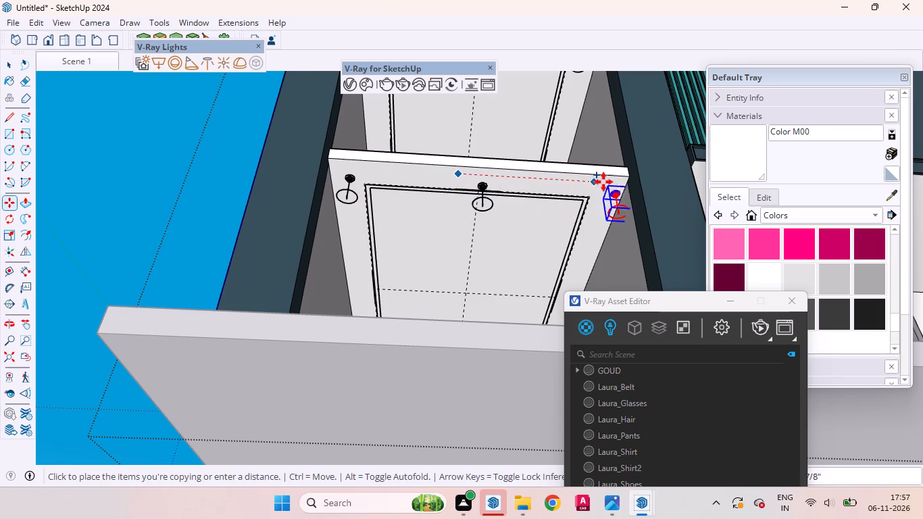
scroll(603, 182, "up", 3)
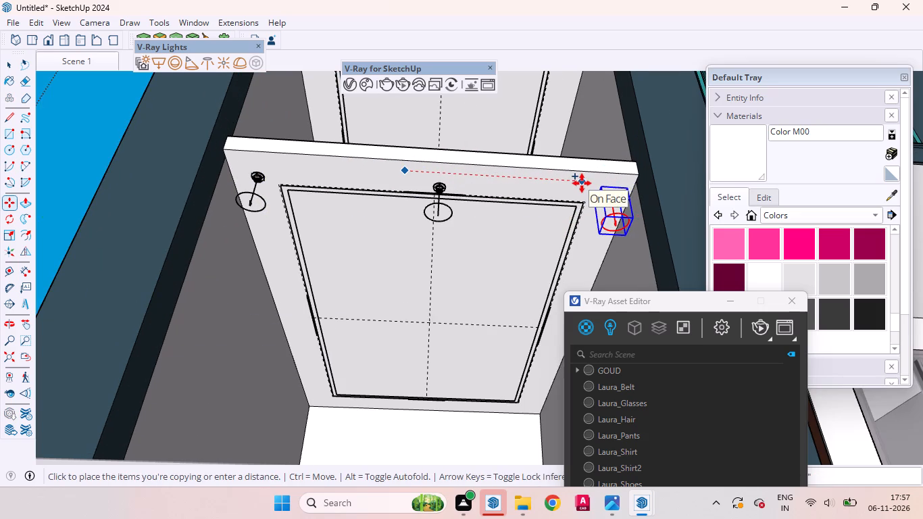
left_click(581, 182)
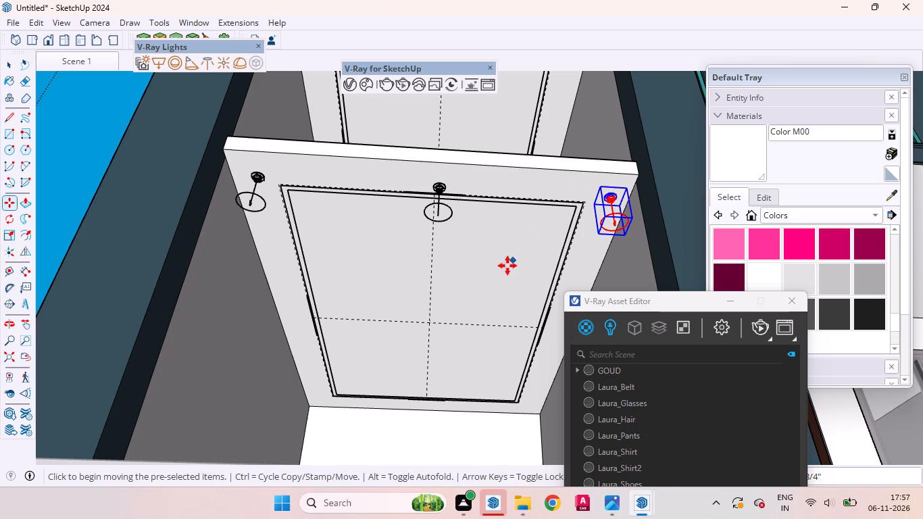
Copy both front-corner lights back along the ground-floor ceiling's side borders and adjust the pair near the crosswise centre guide.
key("space")
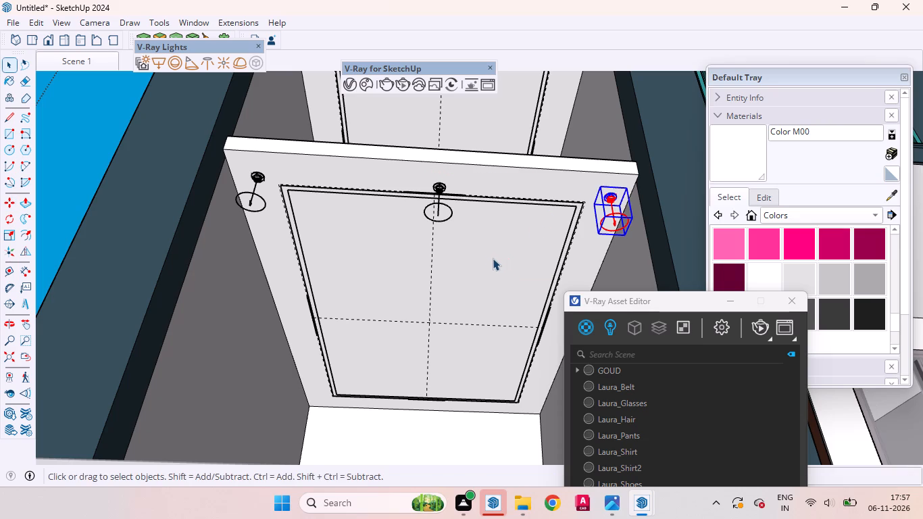
left_click(255, 175, "ctrl")
key("m")
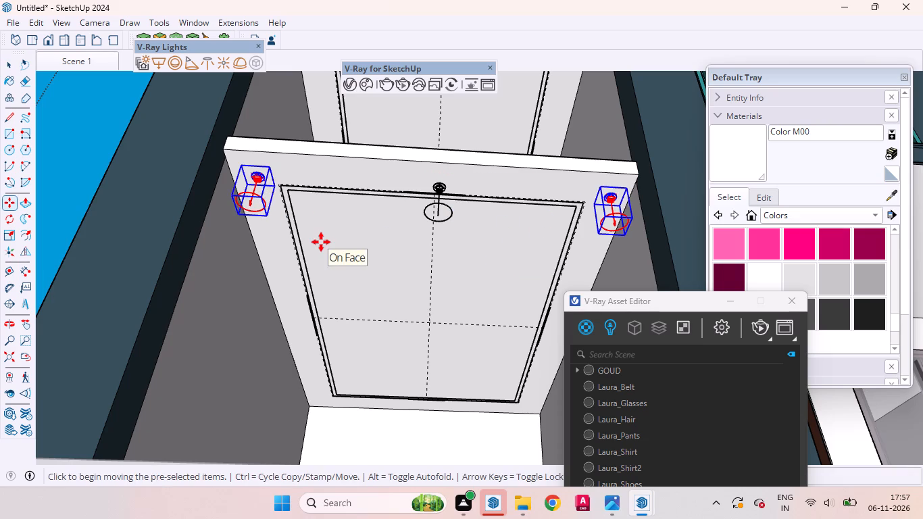
left_click(348, 232)
scroll(351, 295, "up", 6)
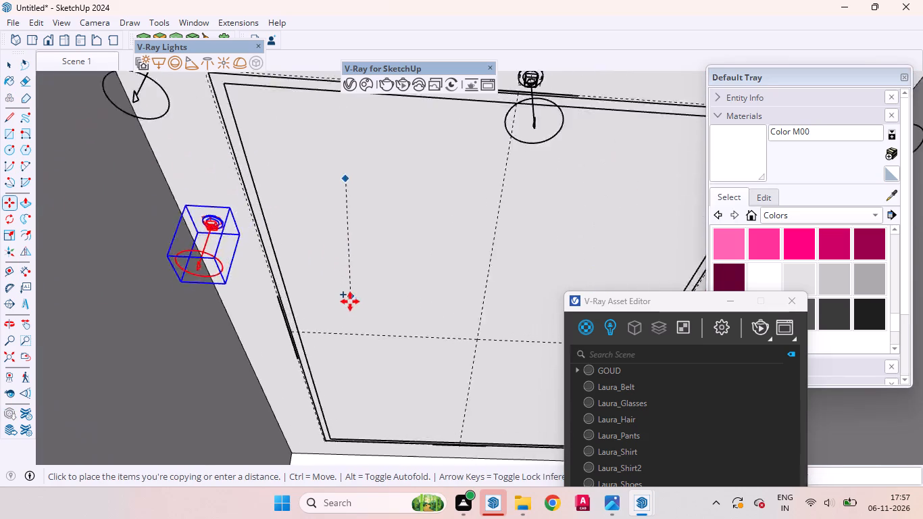
scroll(350, 301, "up", 3)
left_click(350, 339)
left_click(346, 209)
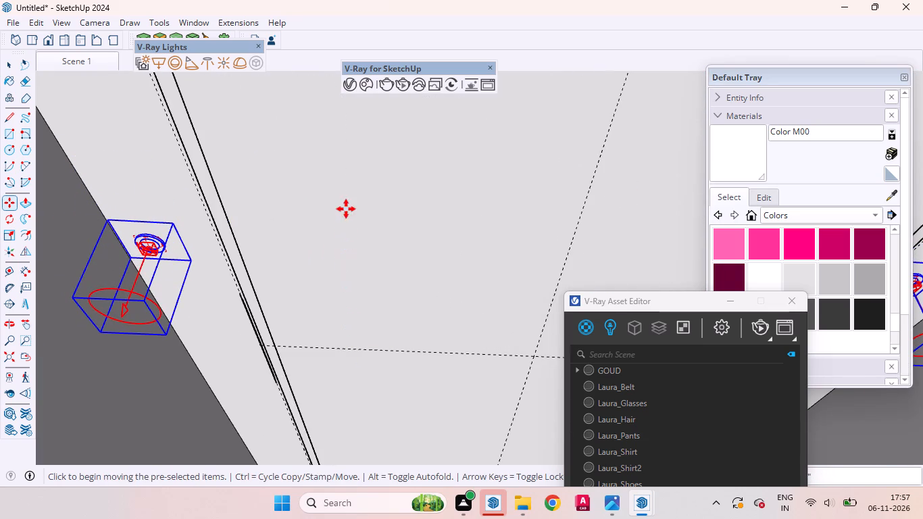
left_click(370, 345)
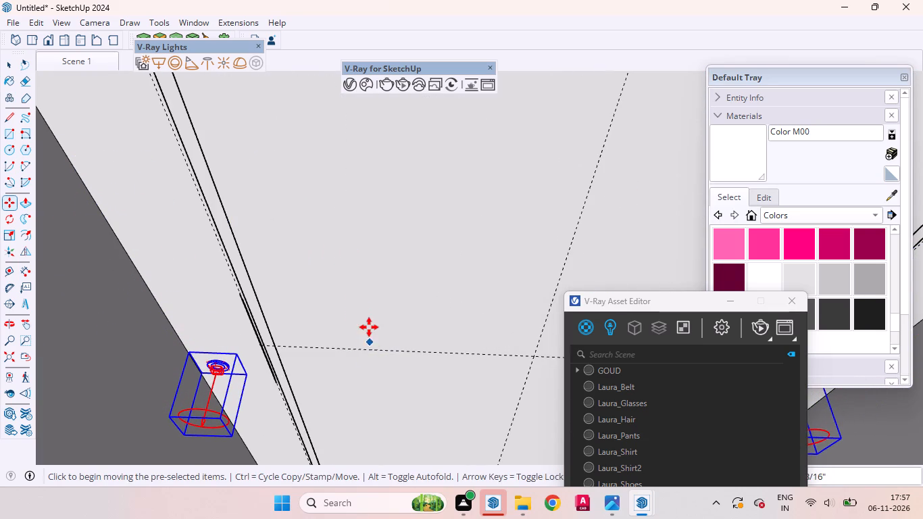
middle_click_drag(366, 325, 228, 253)
left_click(333, 285)
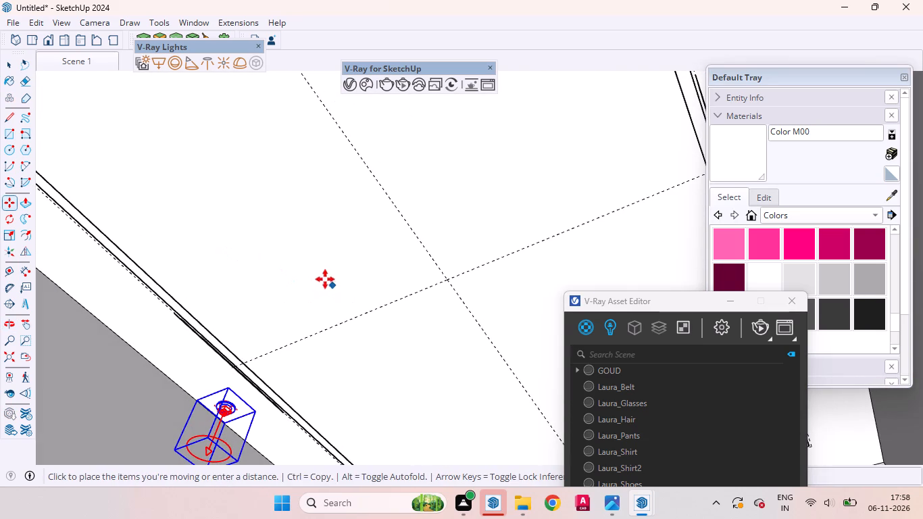
left_click(318, 274)
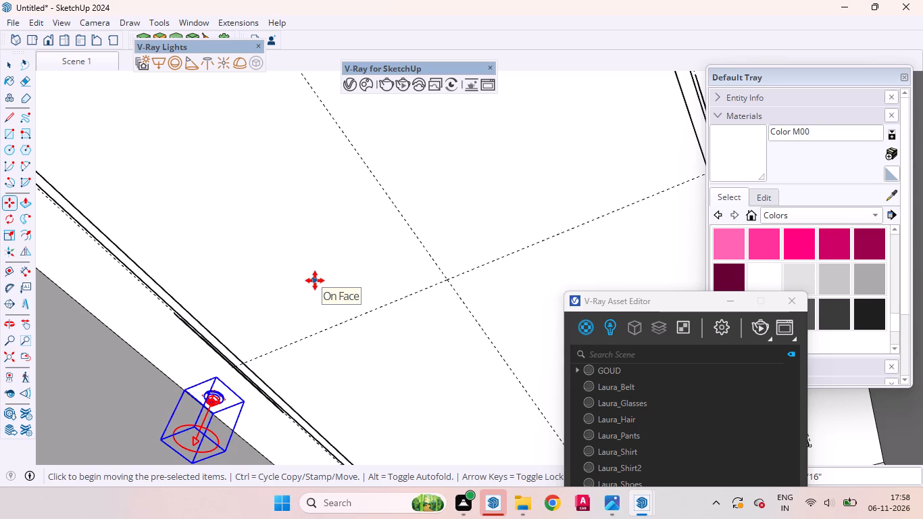
Copy the pair of mid-side lights back to the ground-floor ceiling's two rear corners and nudge the copies closer to the rear wall.
left_click(316, 278)
scroll(368, 310, "down", 8)
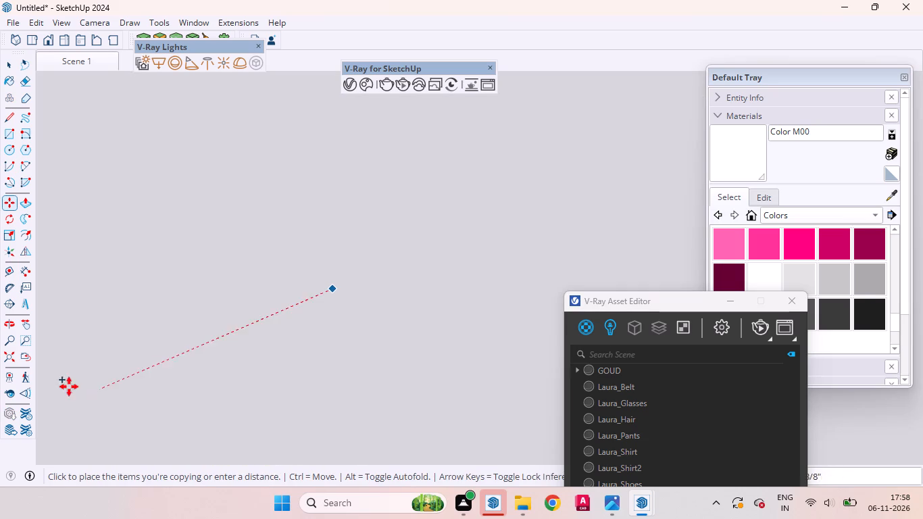
left_click(30, 357)
middle_click_drag(428, 334, 549, 358)
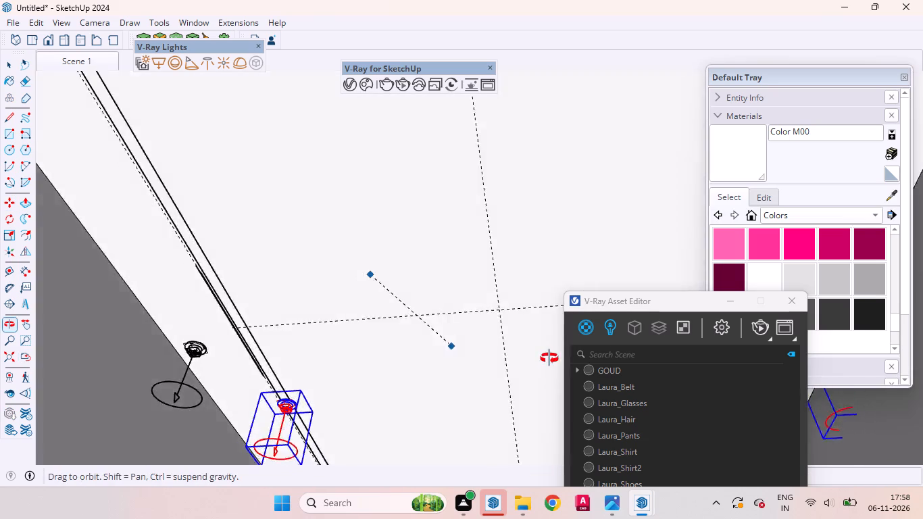
middle_click_drag(549, 358, 560, 354)
scroll(439, 323, "down", 8)
middle_click_drag(433, 295, 439, 448)
scroll(415, 345, "down", 4)
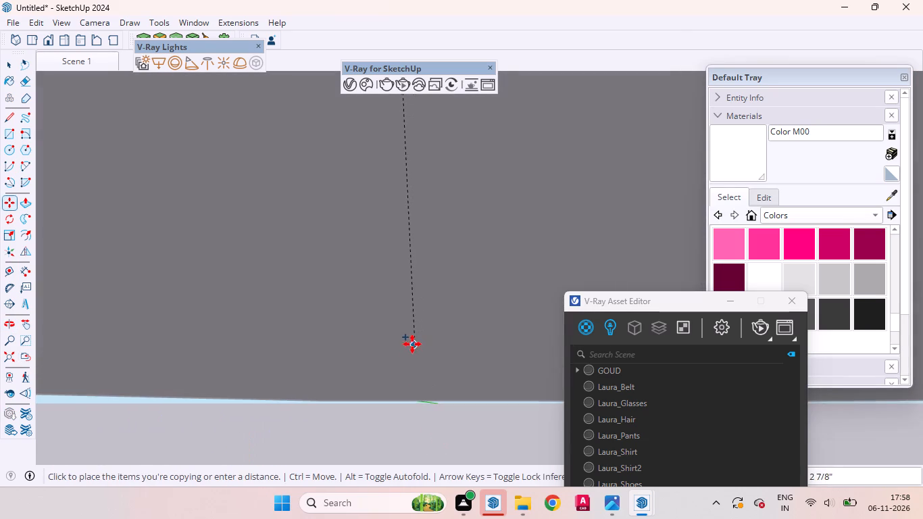
scroll(412, 344, "down", 8)
scroll(421, 341, "up", 1)
scroll(421, 341, "down", 20)
scroll(421, 341, "down", 12)
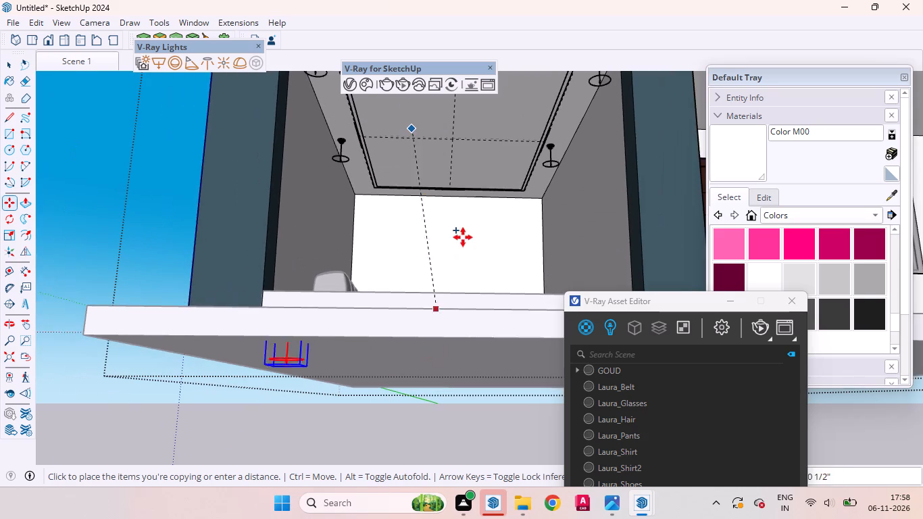
scroll(437, 164, "up", 9)
scroll(422, 161, "down", 1)
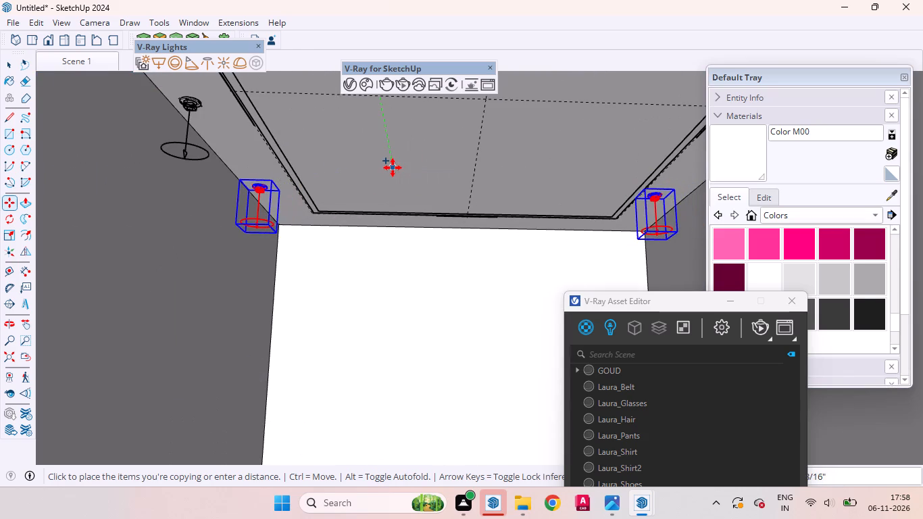
scroll(393, 168, "up", 4)
left_click(399, 178)
middle_click_drag(393, 200, 378, 136)
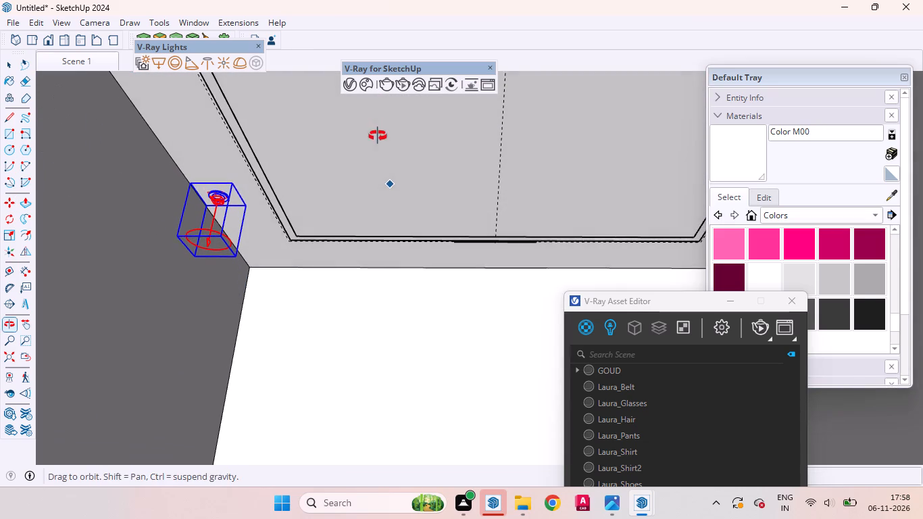
middle_click_drag(378, 136, 378, 135)
left_click(362, 140)
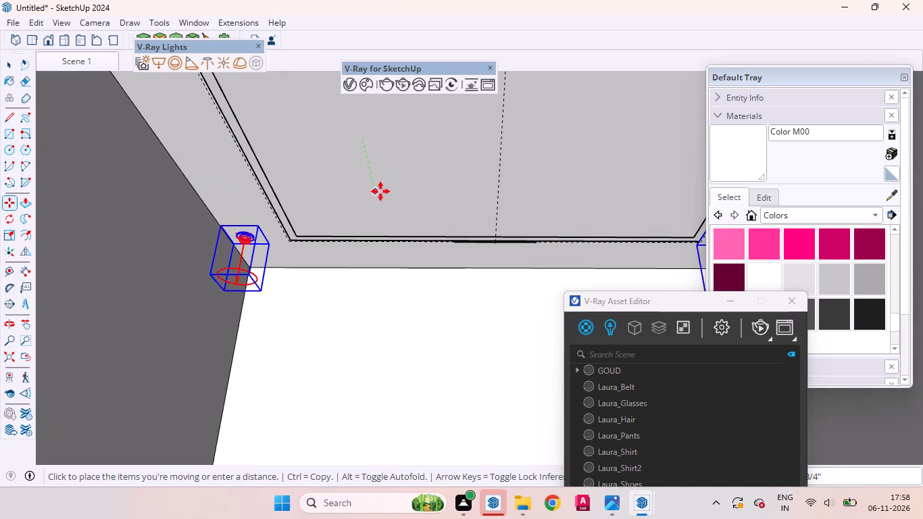
left_click(383, 201)
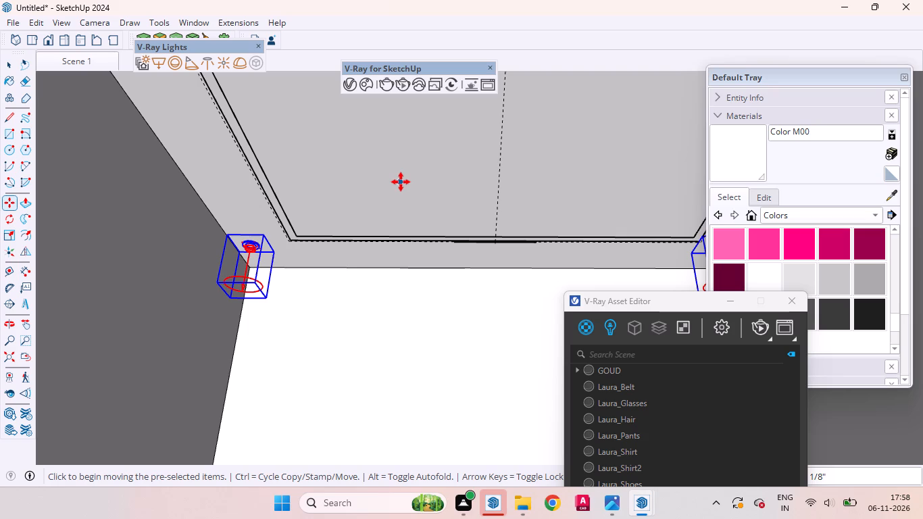
Copy the front-middle light straight back to the middle of the ground-floor ceiling's rear border and fine-tune its position there.
key("space")
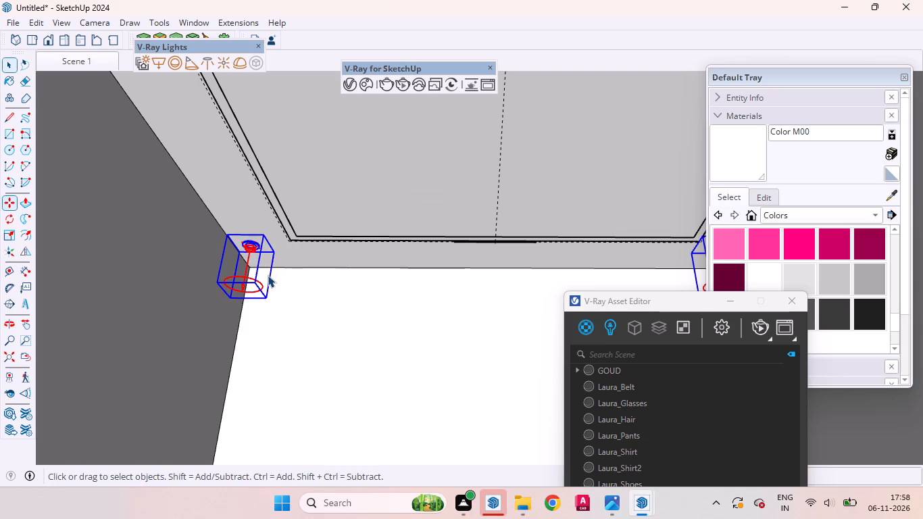
middle_click_drag(314, 245, 280, 168)
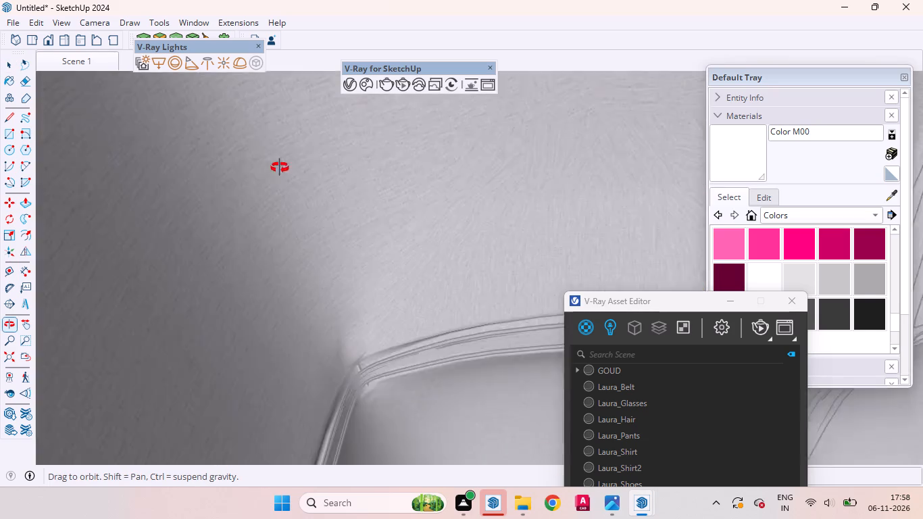
middle_click_drag(280, 168, 341, 341)
scroll(341, 341, "up", 1)
scroll(351, 263, "down", 20)
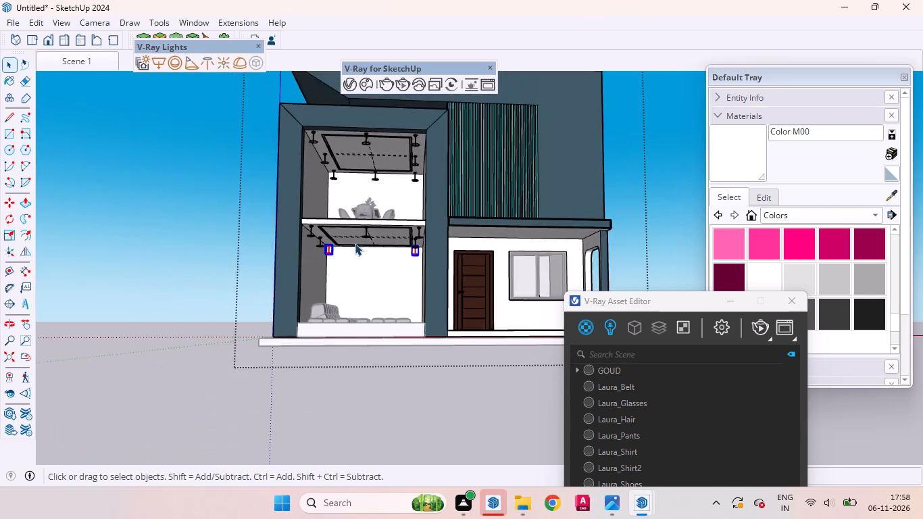
scroll(357, 239, "up", 19)
left_click(390, 210)
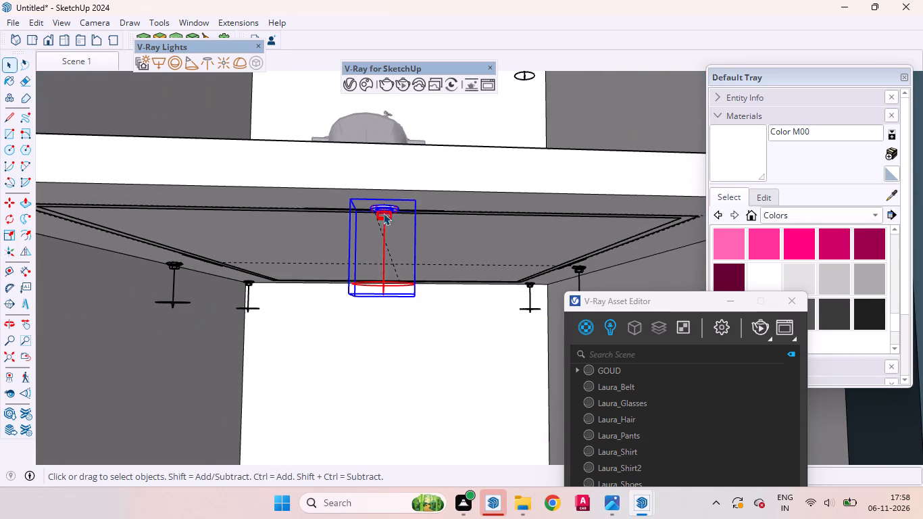
scroll(374, 218, "down", 4)
middle_click_drag(389, 279, 376, 228)
scroll(406, 307, "down", 4)
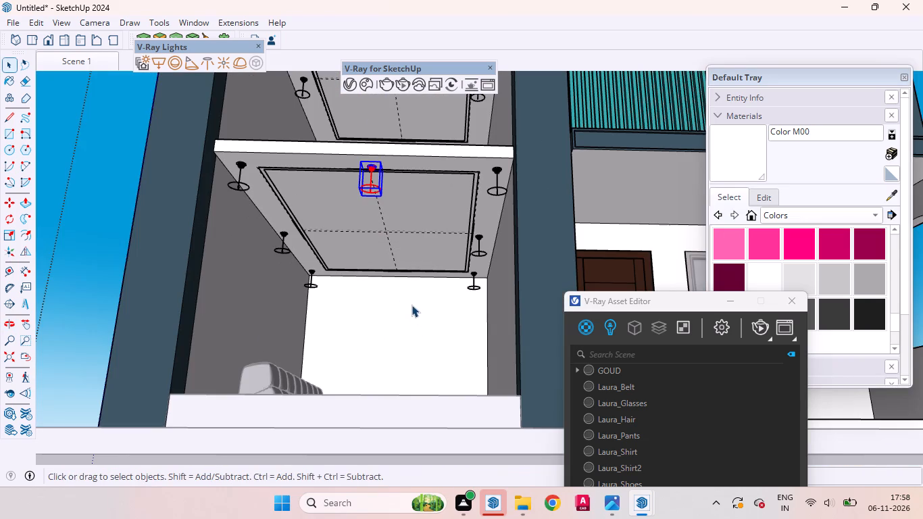
key("m")
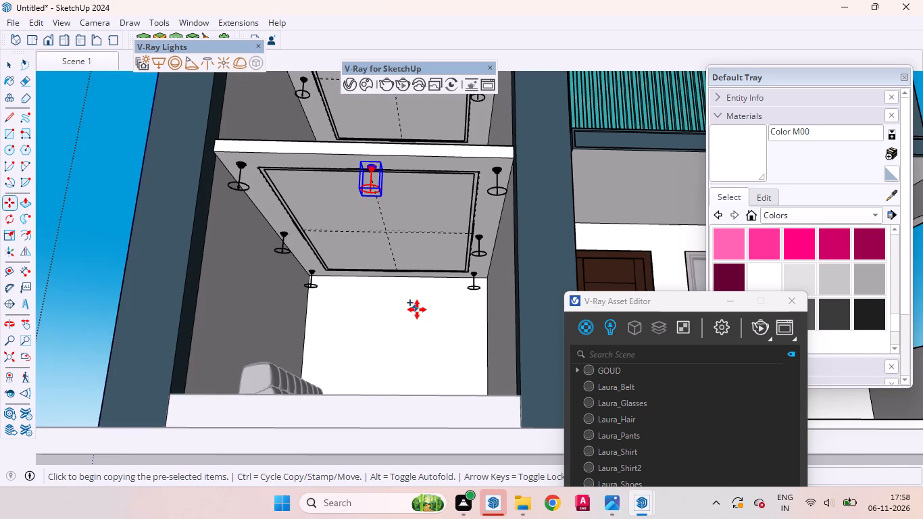
left_click(408, 170)
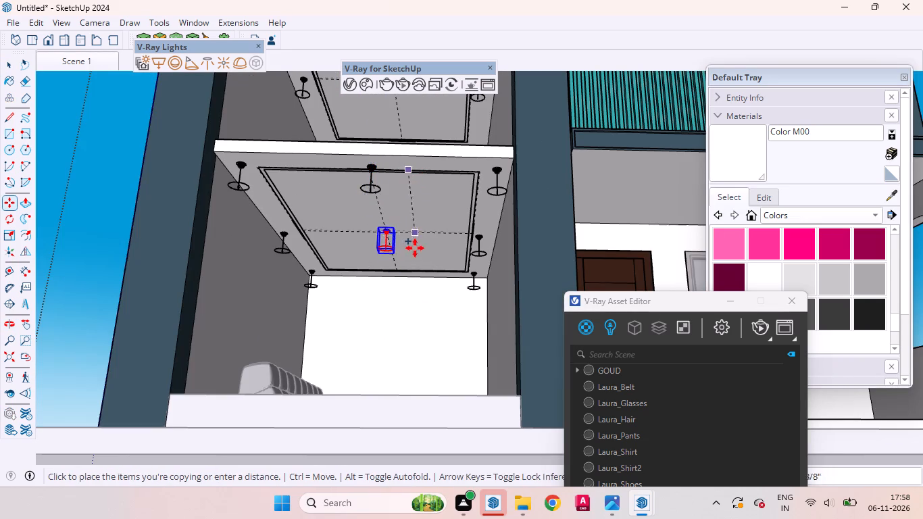
scroll(415, 254, "up", 14)
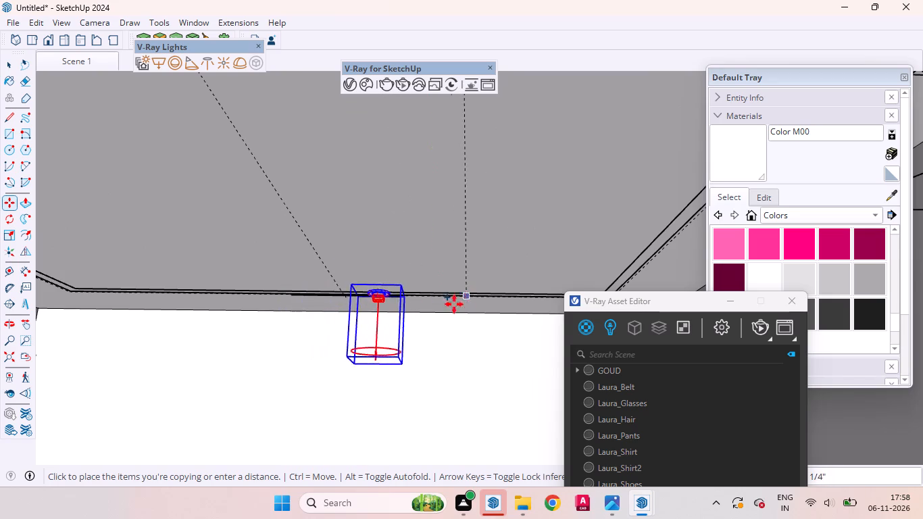
scroll(418, 309, "up", 10)
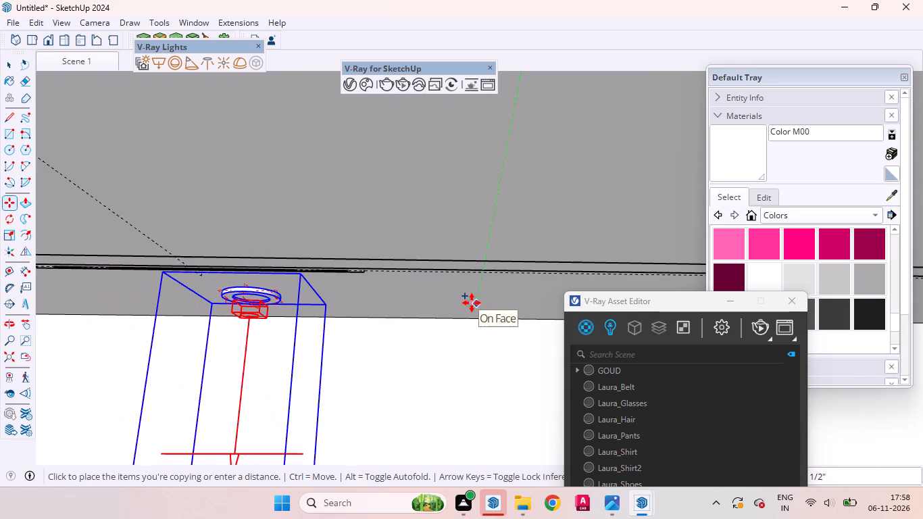
left_click(472, 303)
middle_click_drag(393, 328, 515, 266)
left_click(393, 312)
left_click(374, 307)
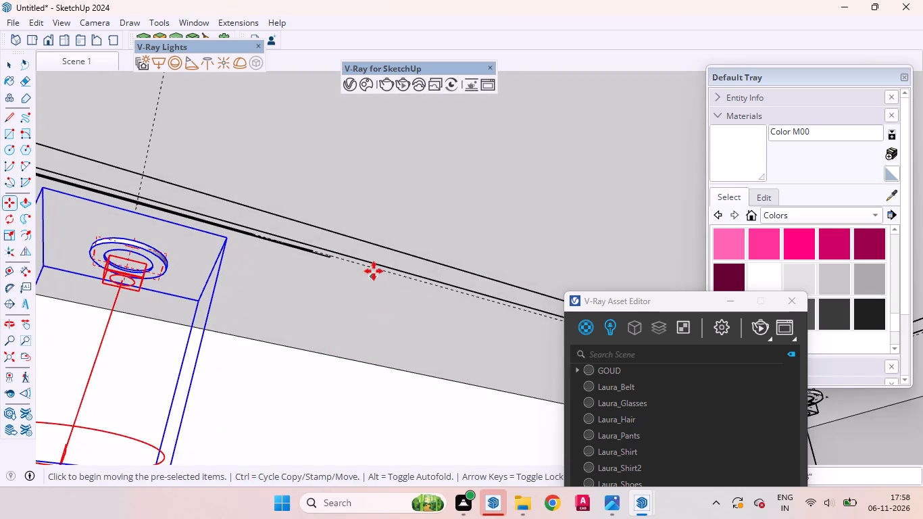
Check the height and layout of the ground-floor ceiling lights from the side and from the front of the house.
middle_click_drag(374, 276, 364, 342)
scroll(364, 342, "up", 1)
scroll(350, 312, "down", 15)
middle_click_drag(316, 275, 302, 346)
scroll(299, 328, "up", 1)
scroll(266, 250, "down", 3)
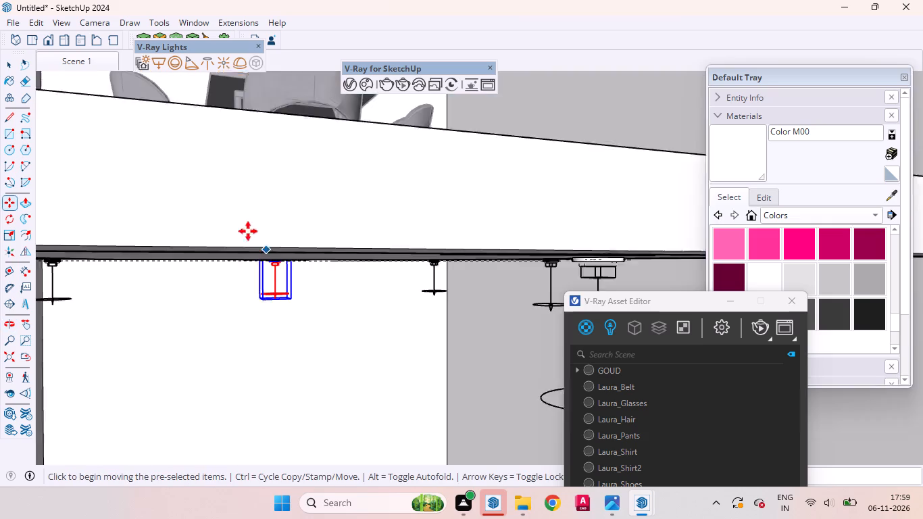
scroll(248, 231, "down", 20)
scroll(248, 231, "down", 13)
middle_click_drag(298, 249, 236, 247)
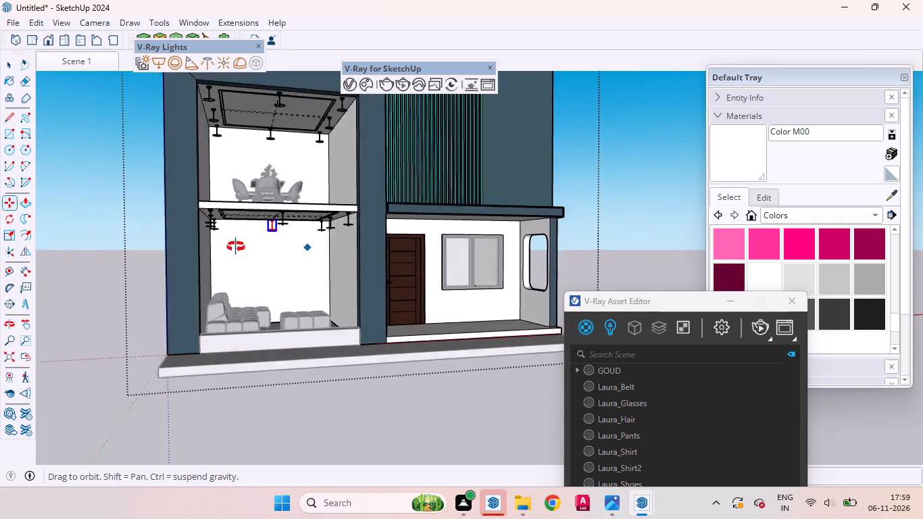
middle_click_drag(236, 247, 192, 224)
key("space")
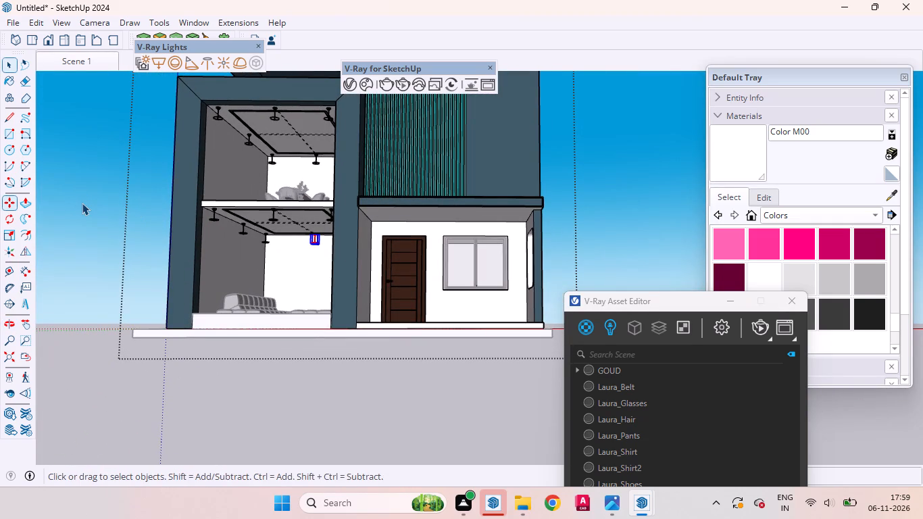
Examine the ceiling lights of the dining room and the sofa room together from the front of the house.
left_click(91, 218)
scroll(221, 251, "up", 5)
middle_click_drag(238, 274, 307, 318)
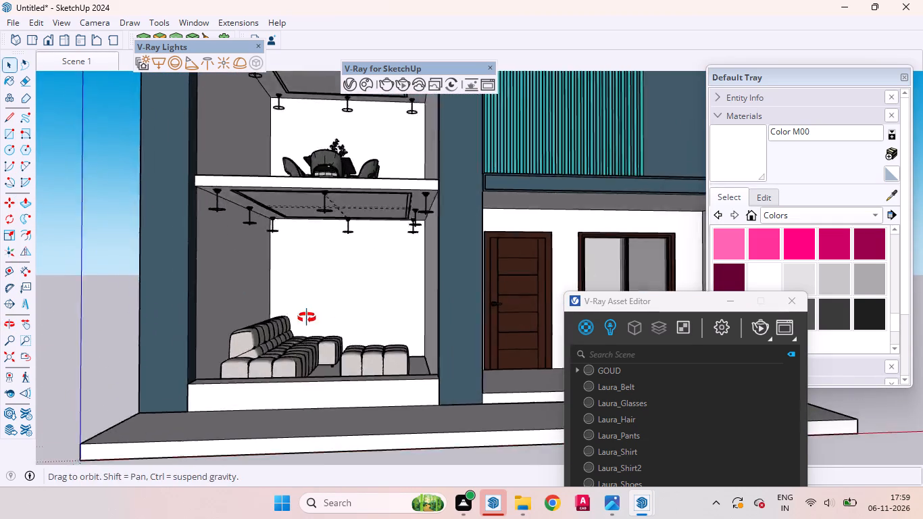
middle_click_drag(307, 318, 316, 324)
scroll(247, 258, "down", 10)
middle_click_drag(259, 252, 251, 230)
scroll(268, 208, "up", 3)
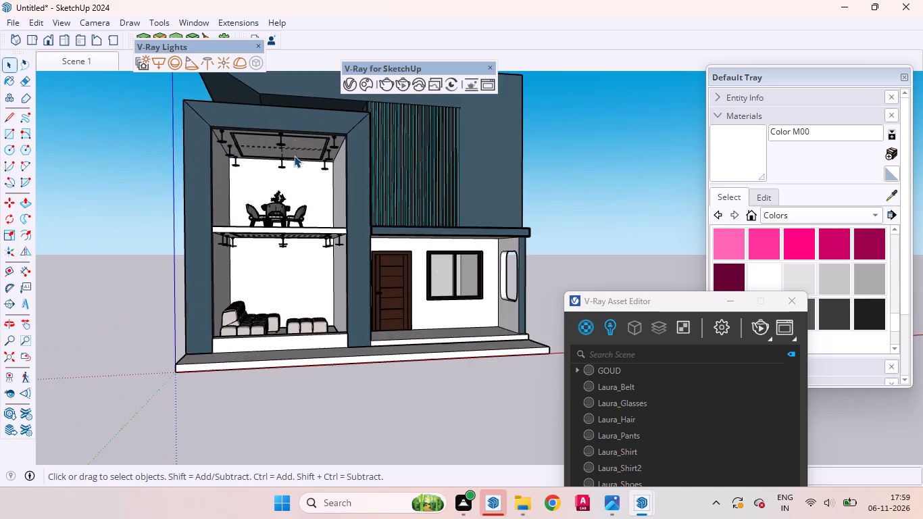
scroll(294, 193, "down", 3)
scroll(320, 176, "up", 3)
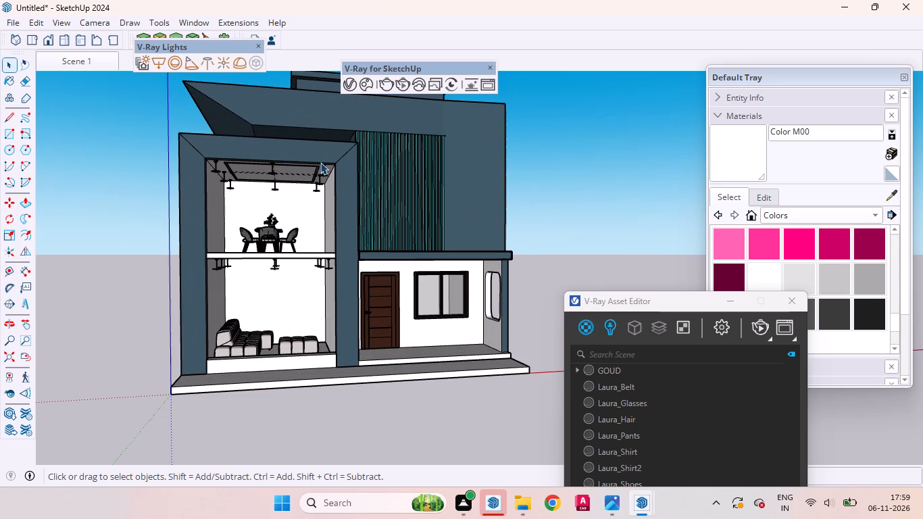
scroll(310, 177, "down", 3)
scroll(310, 180, "up", 4)
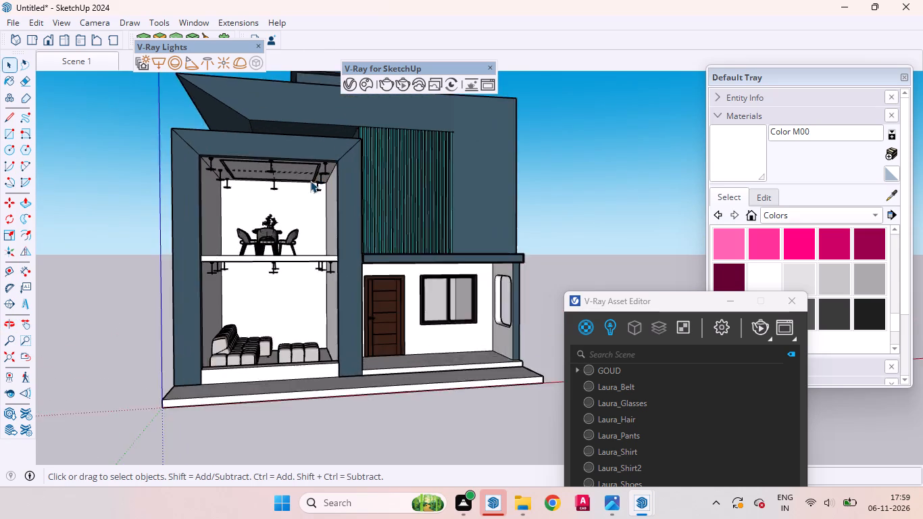
scroll(253, 189, "down", 4)
middle_click_drag(266, 227, 261, 203)
scroll(261, 199, "up", 2)
scroll(261, 214, "down", 2)
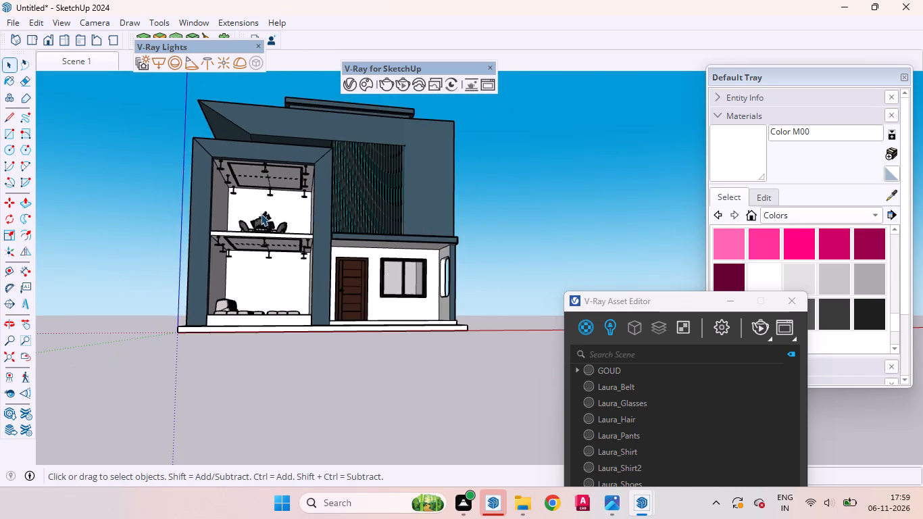
Frame the ground-floor sofa room and entrance porch from the front and start an interactive V-Ray render.
middle_click_drag(261, 219, 274, 259)
scroll(270, 221, "down", 4)
scroll(260, 275, "up", 9)
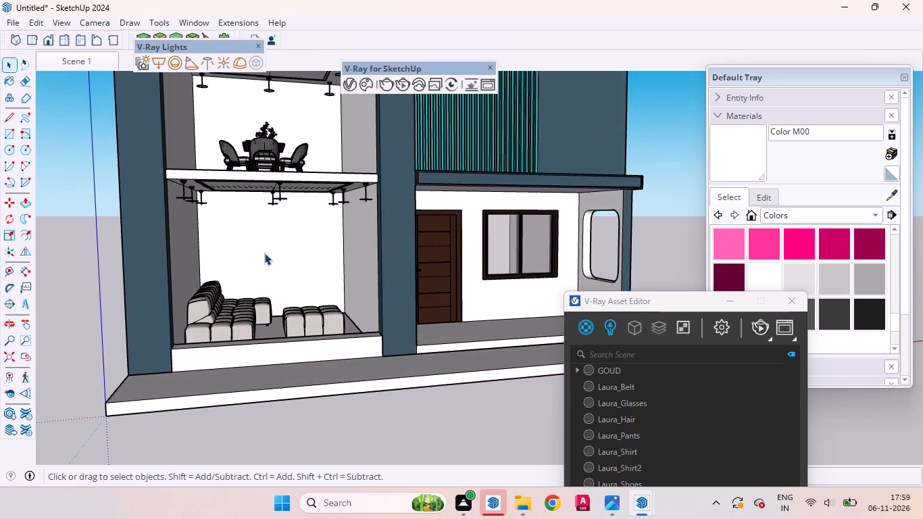
middle_click_drag(264, 253, 251, 264)
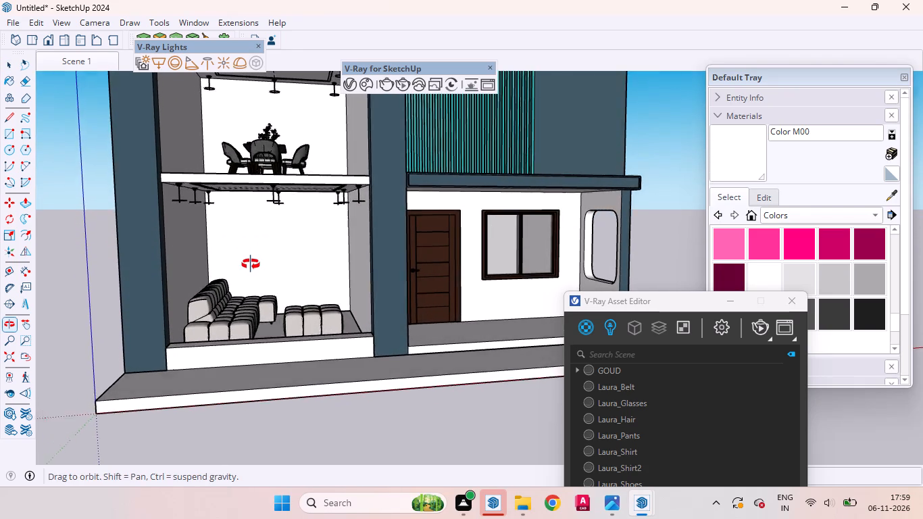
middle_click_drag(251, 264, 251, 266)
middle_click_drag(250, 266, 245, 259)
left_click_drag(679, 307, 541, 131)
left_click(625, 154)
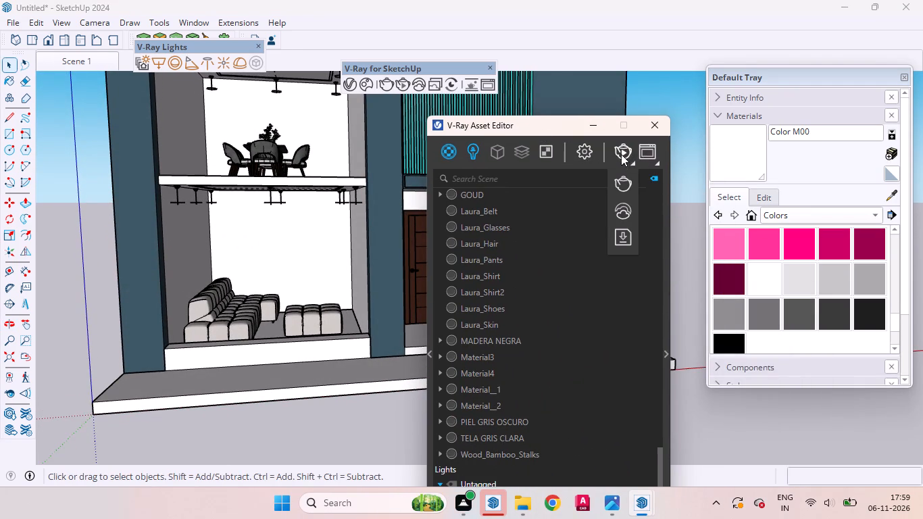
left_click(624, 149)
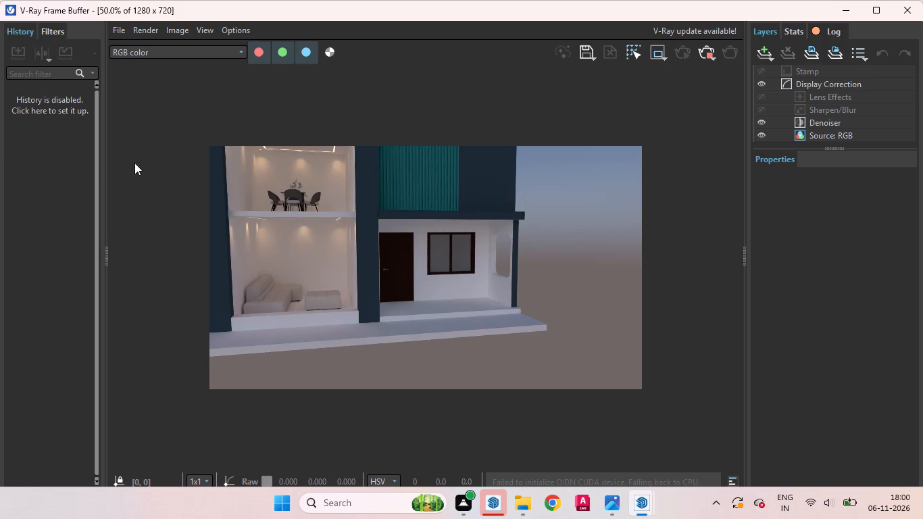
Inspect the rendered lighting of the sofa room and the porch with its door and window up close.
scroll(255, 295, "up", 4)
scroll(324, 288, "down", 4)
middle_click_drag(329, 279, 311, 294)
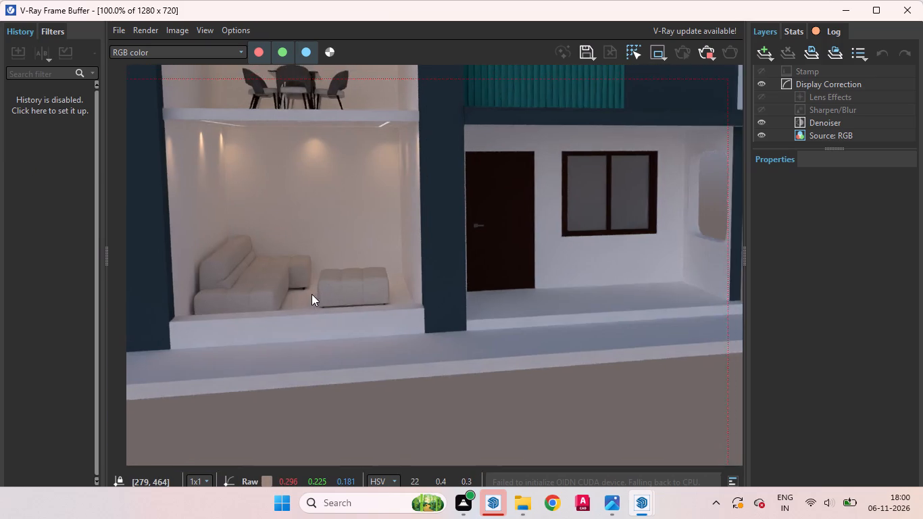
middle_click_drag(311, 294, 294, 301)
scroll(349, 270, "down", 3)
scroll(401, 265, "up", 5)
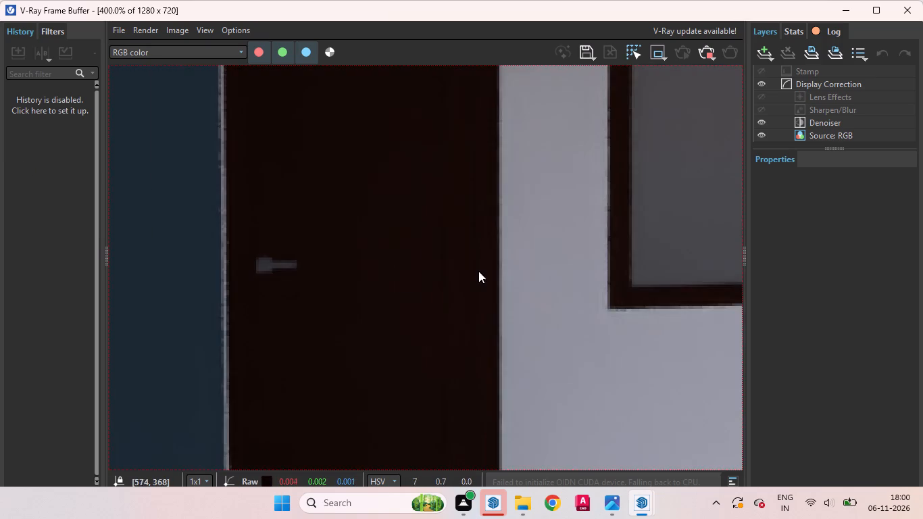
scroll(478, 271, "down", 3)
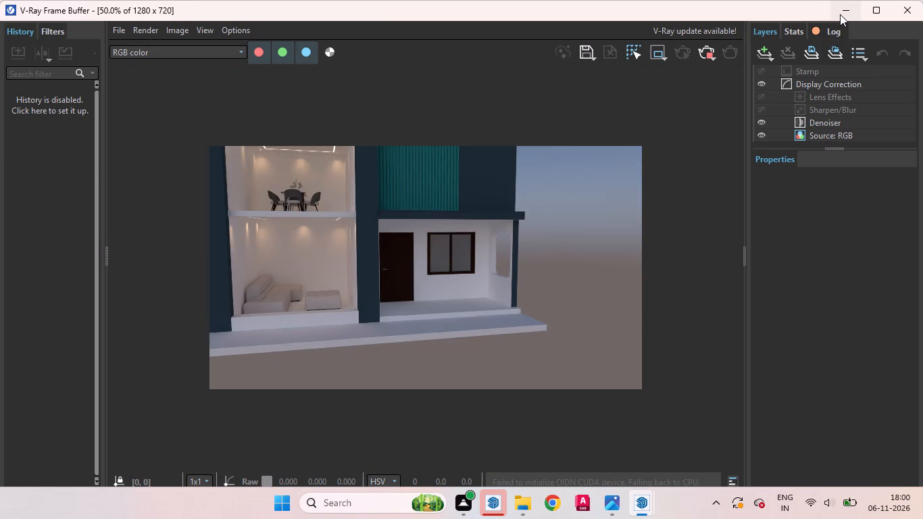
left_click(840, 14)
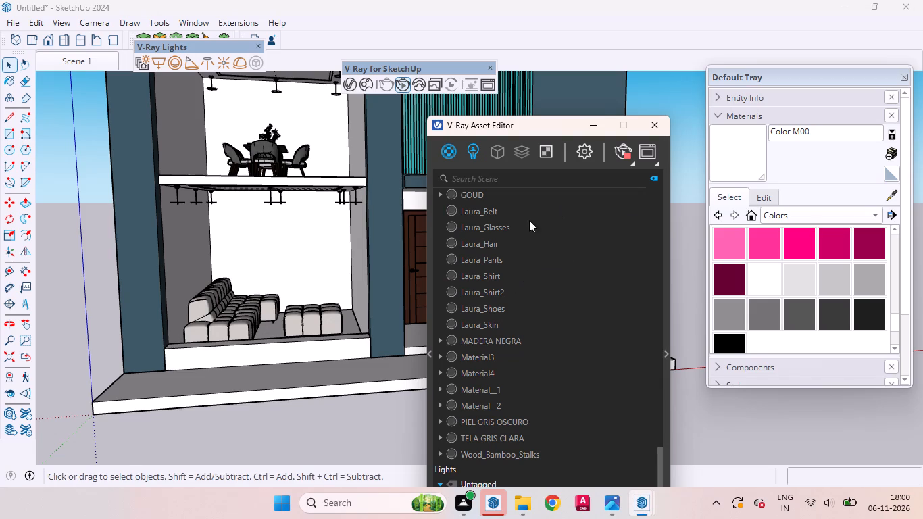
Aim the running interactive render at a close, slightly raised view of the ground-floor sofa and ottoman.
scroll(266, 195, "down", 4)
middle_click_drag(264, 263, 161, 339)
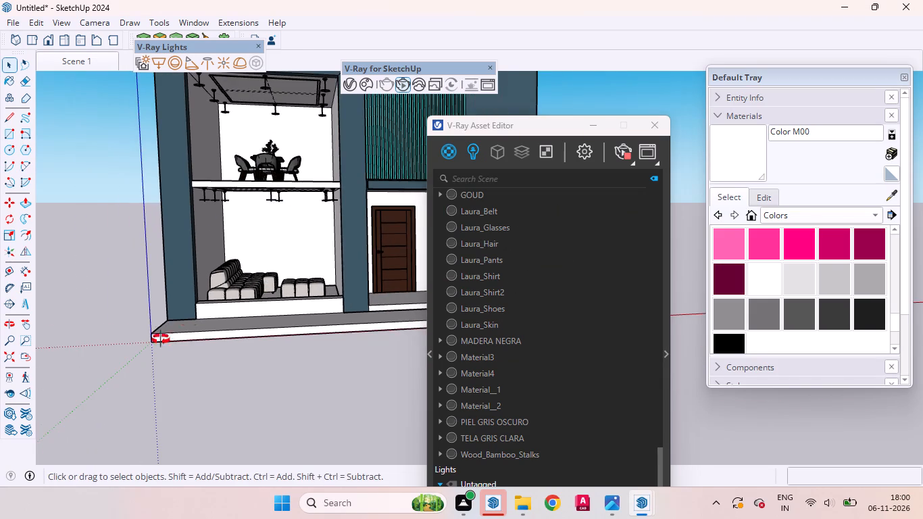
middle_click_drag(161, 339, 153, 355)
scroll(234, 249, "up", 17)
middle_click_drag(294, 249, 303, 248)
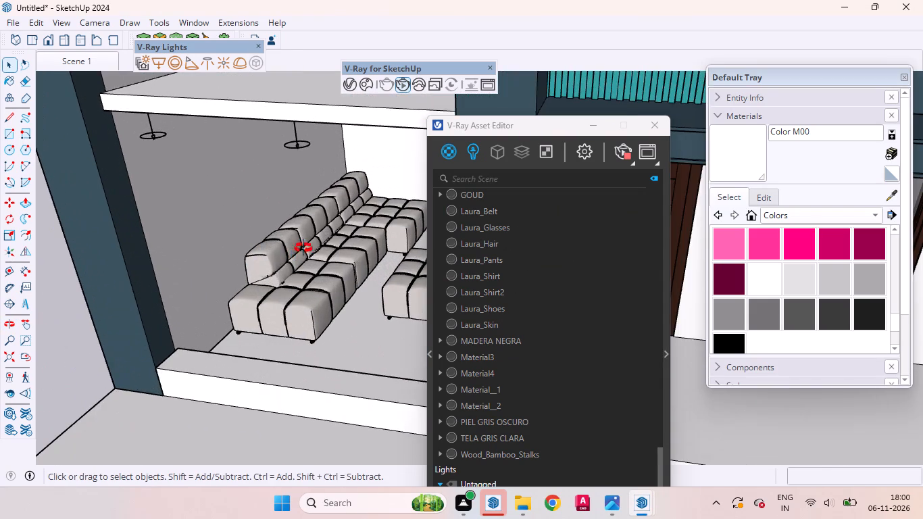
middle_click_drag(303, 248, 339, 222)
scroll(330, 230, "up", 1)
scroll(271, 259, "down", 9)
scroll(341, 259, "up", 4)
scroll(376, 257, "down", 1)
scroll(376, 257, "up", 1)
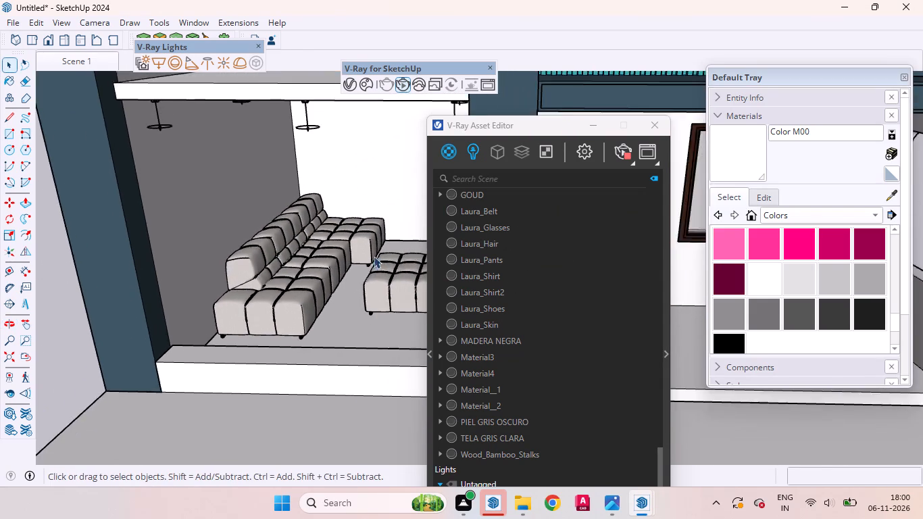
middle_click_drag(366, 247, 351, 267)
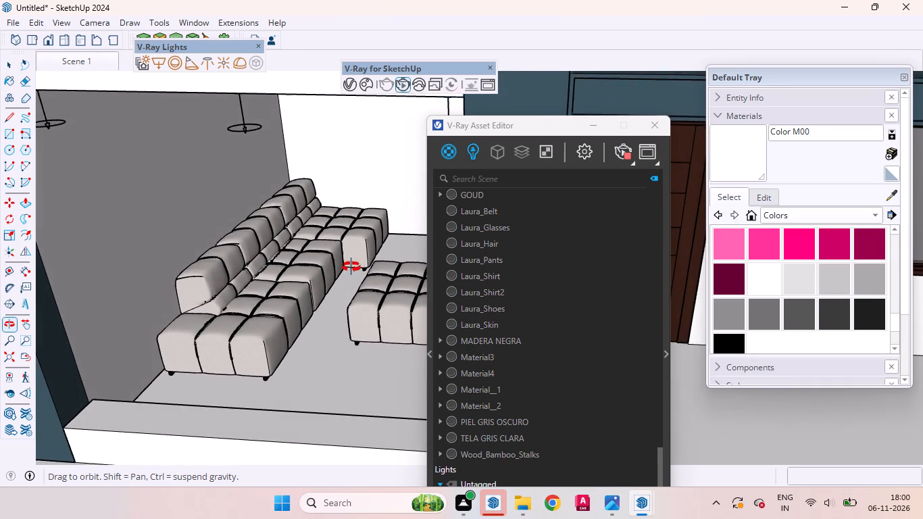
middle_click_drag(351, 267, 353, 264)
scroll(333, 245, "up", 2)
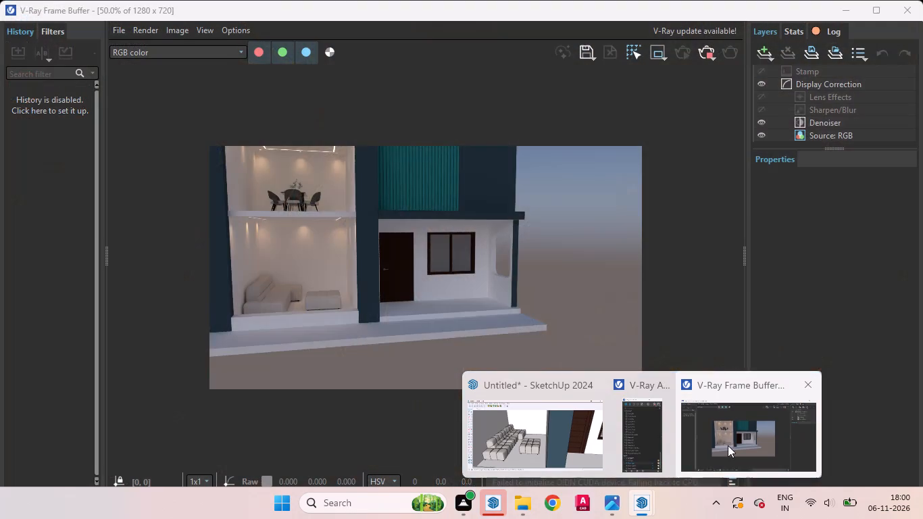
left_click(728, 445)
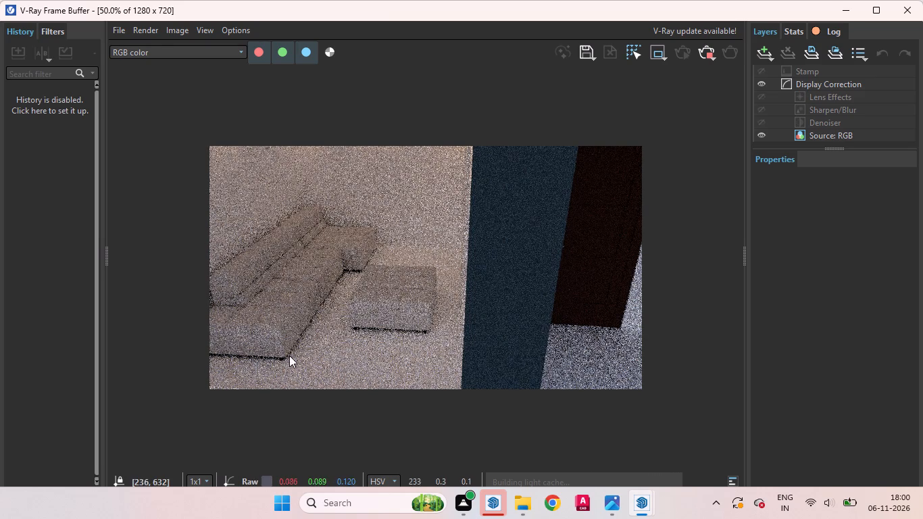
Check the rendered close-up of the sofa and floor, and stop the interactive render.
scroll(297, 330, "up", 4)
scroll(309, 307, "down", 4)
scroll(403, 287, "down", 2)
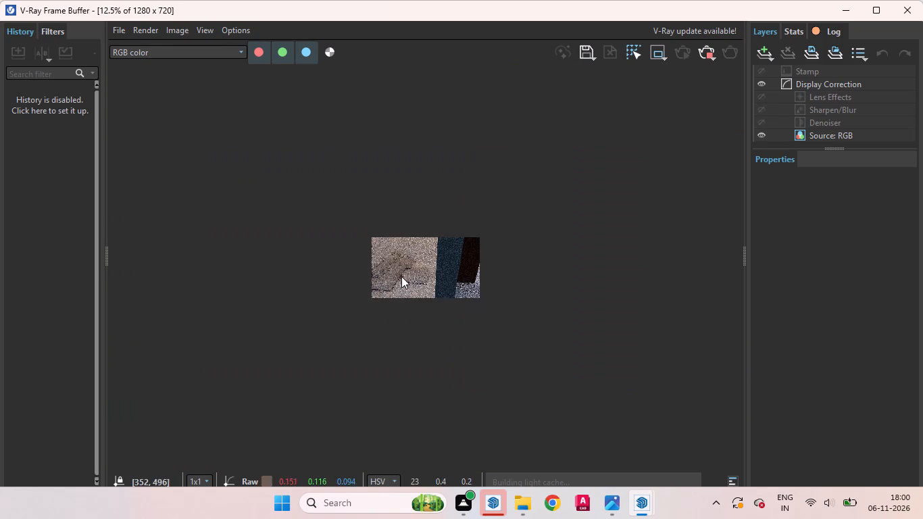
scroll(401, 276, "up", 1)
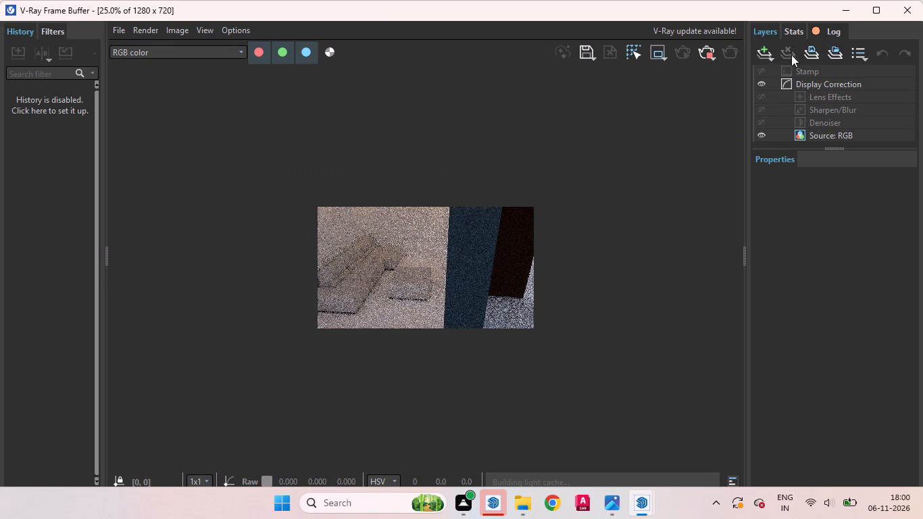
left_click(704, 45)
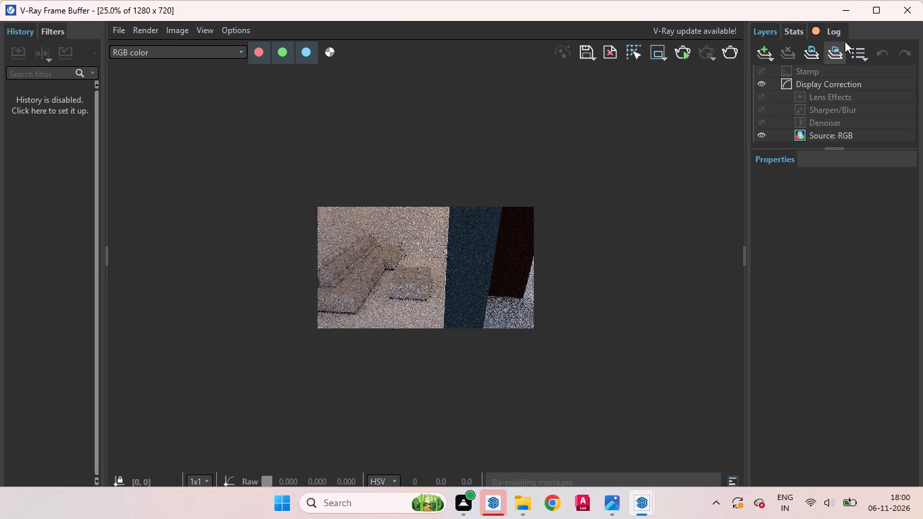
left_click(847, 12)
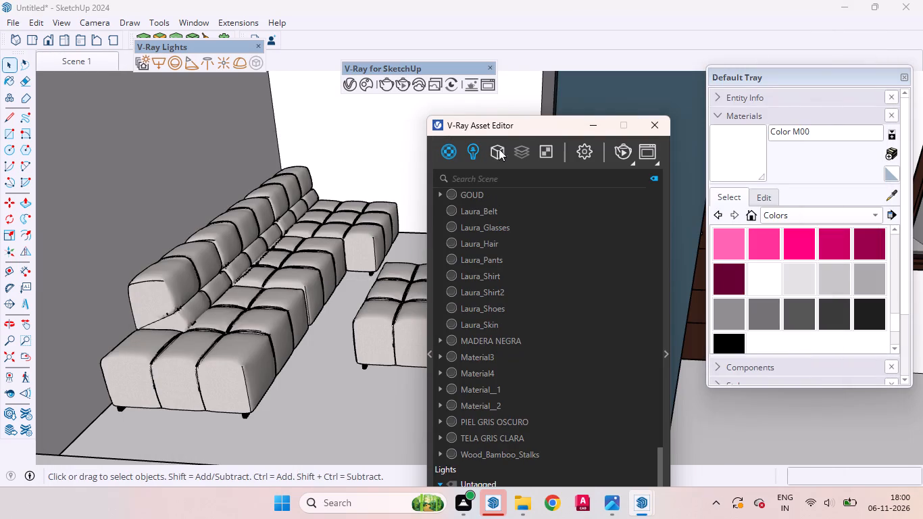
Start a new material and load the white marble image 5943b18d2c54371cd8fdc3d12be475fa from Downloads as its texture.
left_click_drag(517, 128, 608, 193)
scroll(355, 218, "down", 8)
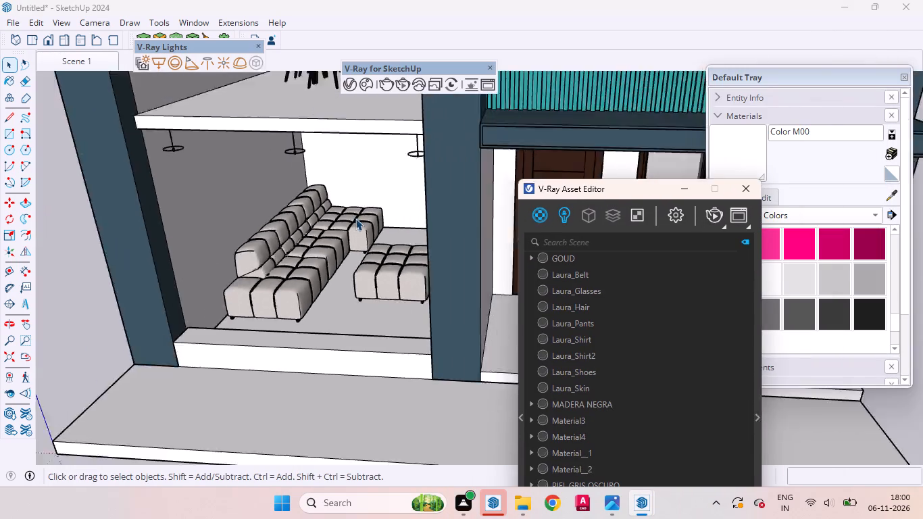
scroll(355, 218, "down", 11)
middle_click_drag(346, 261, 415, 300)
scroll(372, 284, "up", 9)
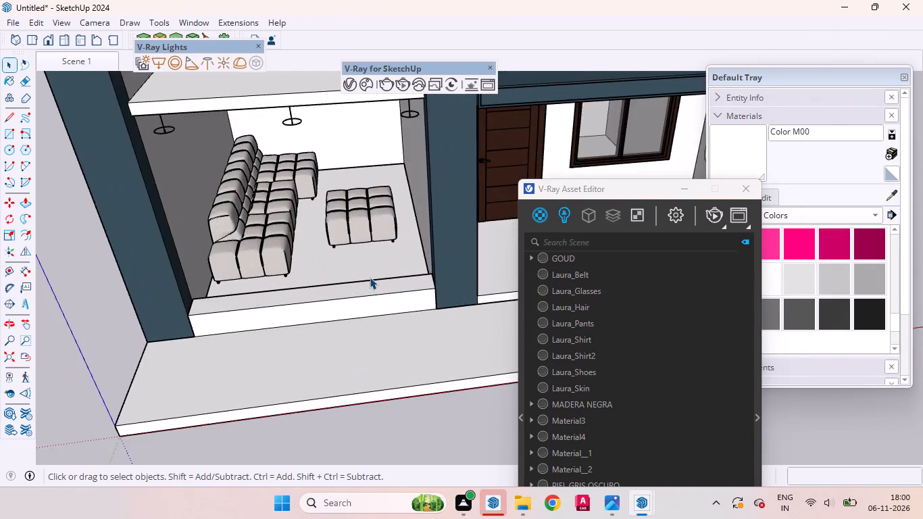
scroll(360, 280, "down", 5)
left_click_drag(599, 195, 366, 166)
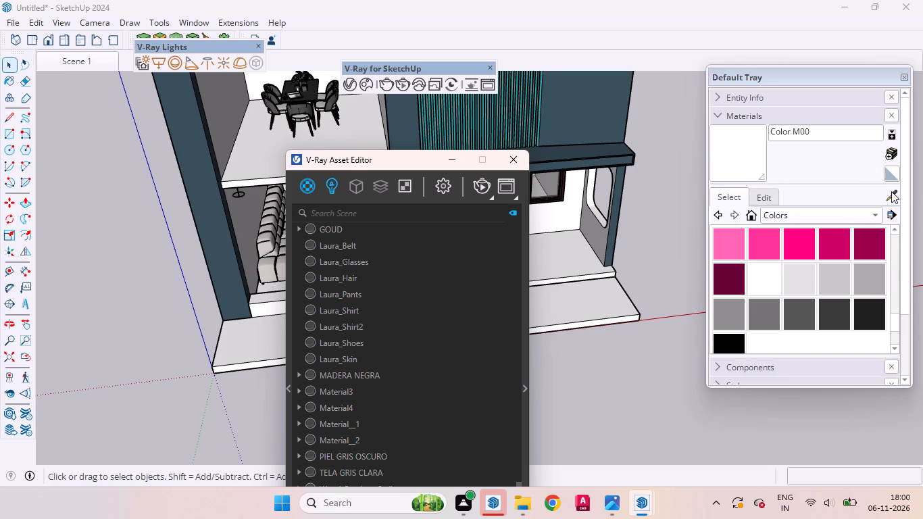
left_click(893, 156)
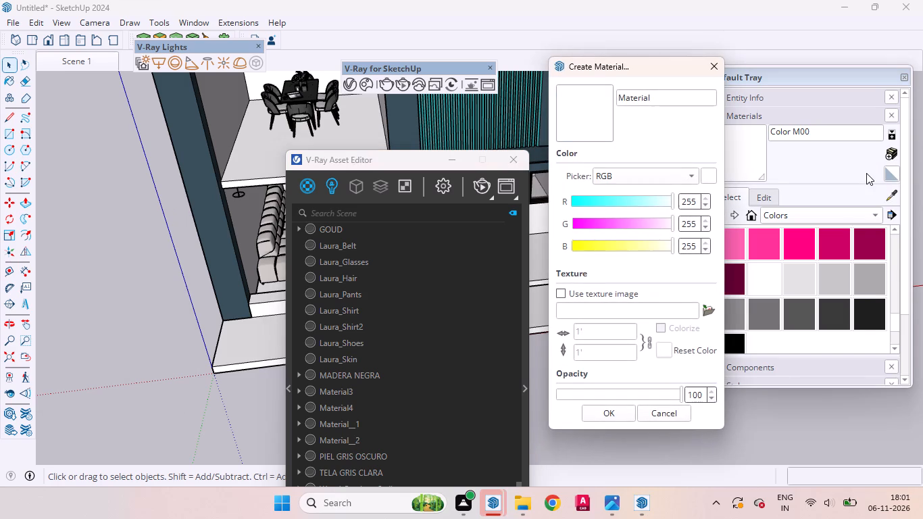
left_click(707, 308)
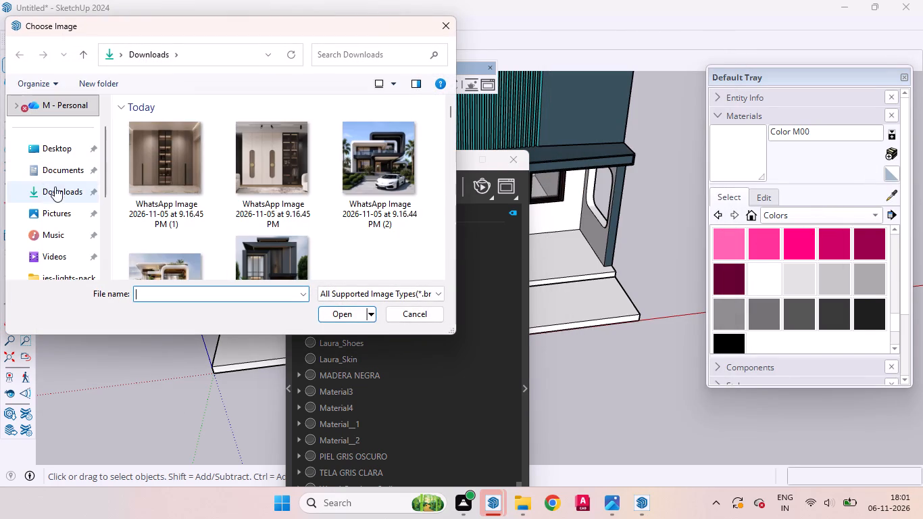
left_click(59, 193)
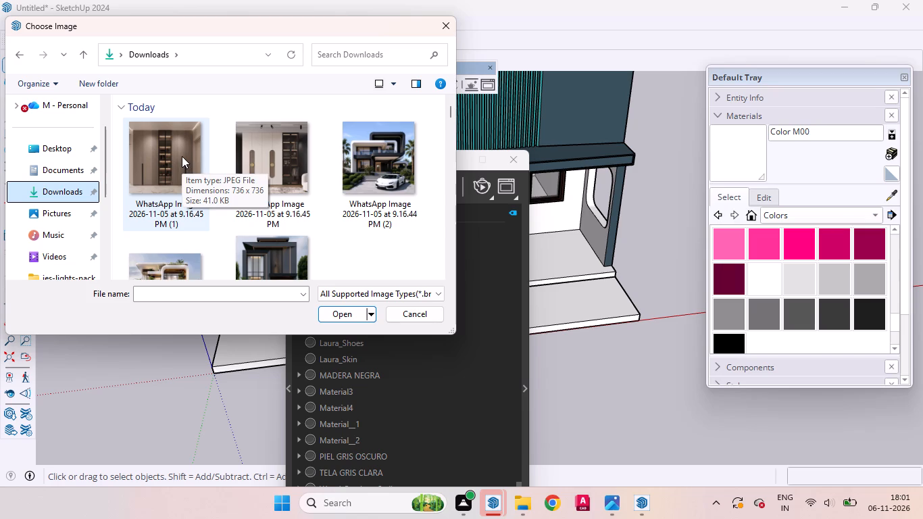
left_click(76, 184)
scroll(195, 162, "down", 1)
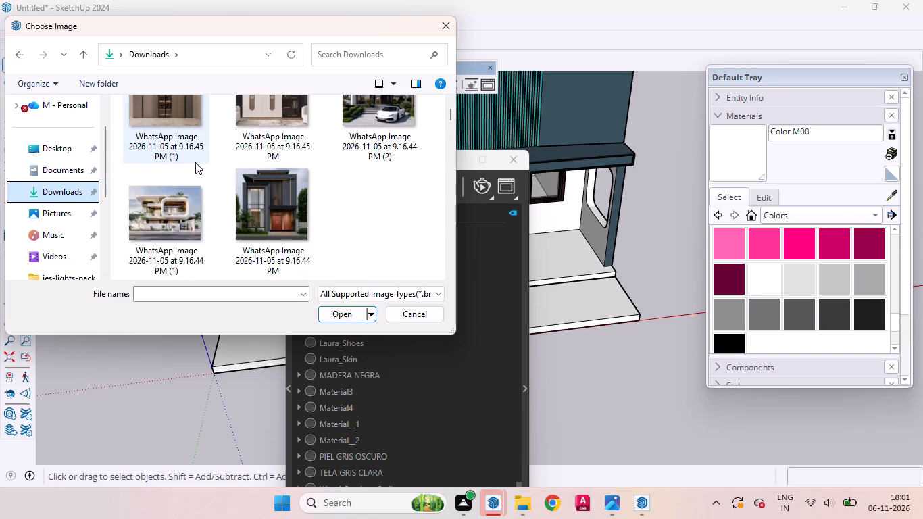
scroll(195, 162, "down", 11)
scroll(207, 166, "up", 1)
scroll(207, 166, "down", 5)
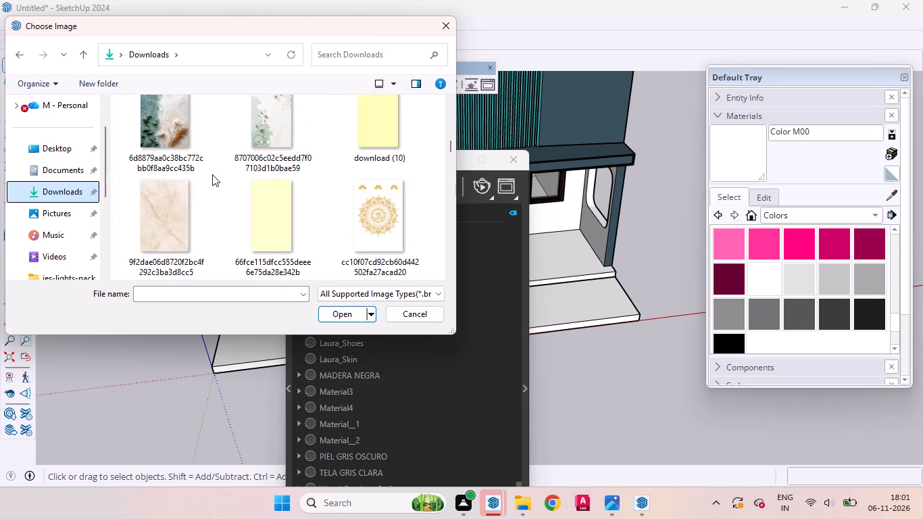
scroll(212, 174, "down", 4)
left_click(162, 197)
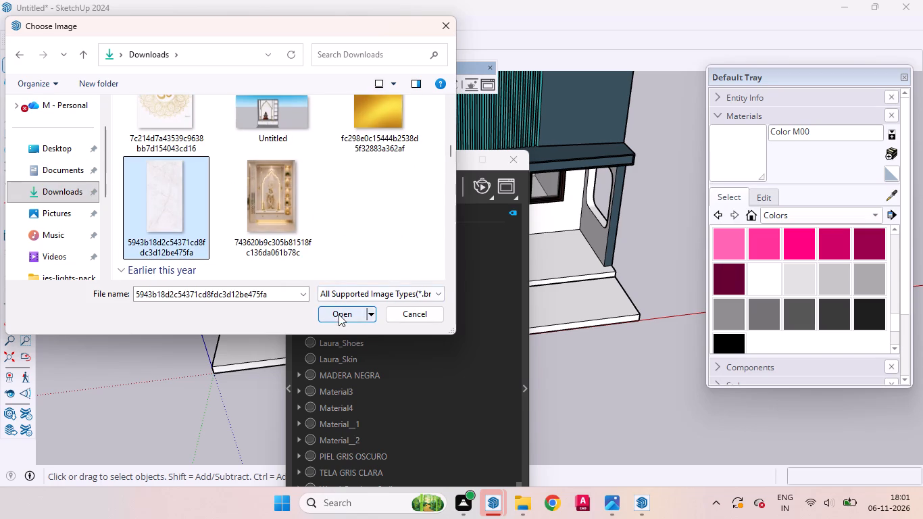
left_click(339, 314)
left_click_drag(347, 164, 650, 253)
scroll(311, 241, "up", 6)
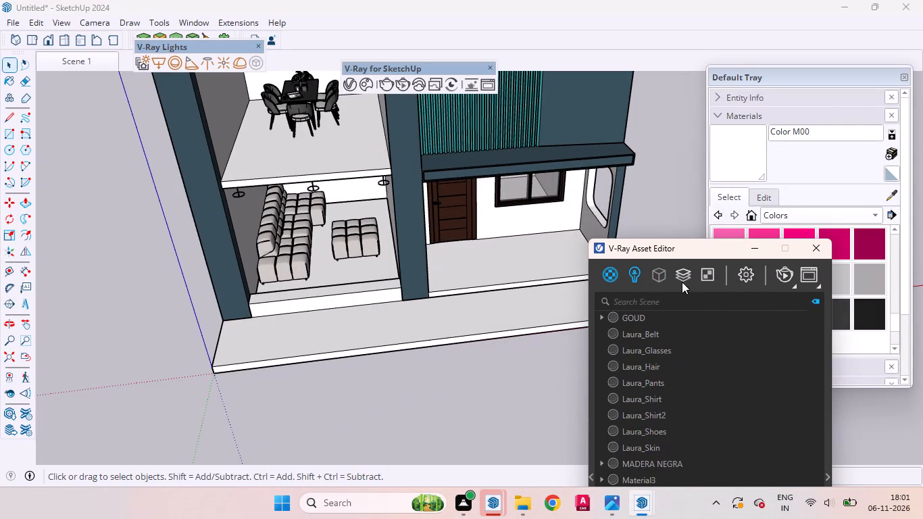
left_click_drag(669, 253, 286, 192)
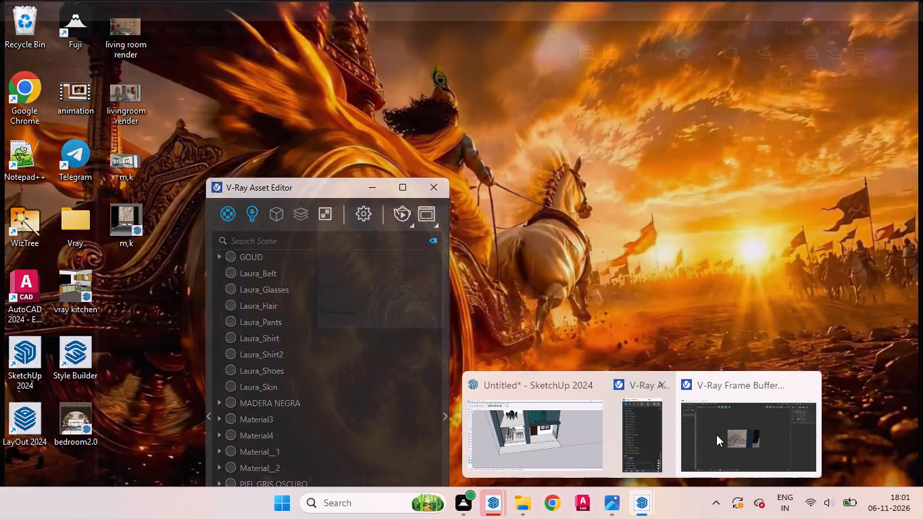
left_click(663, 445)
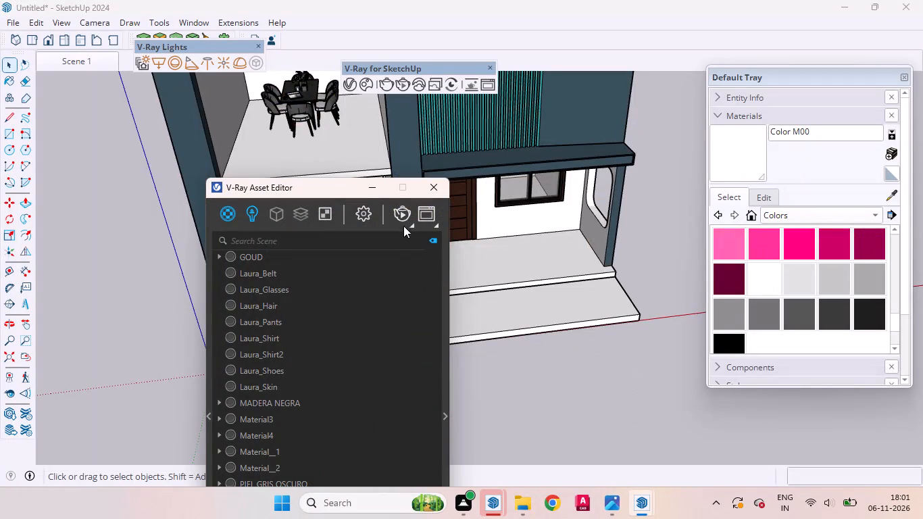
Finish creating the white marble material with its 6" by 1' texture size, clearing the V-Ray Asset Editor out of the way.
left_click(372, 177)
left_click(372, 185)
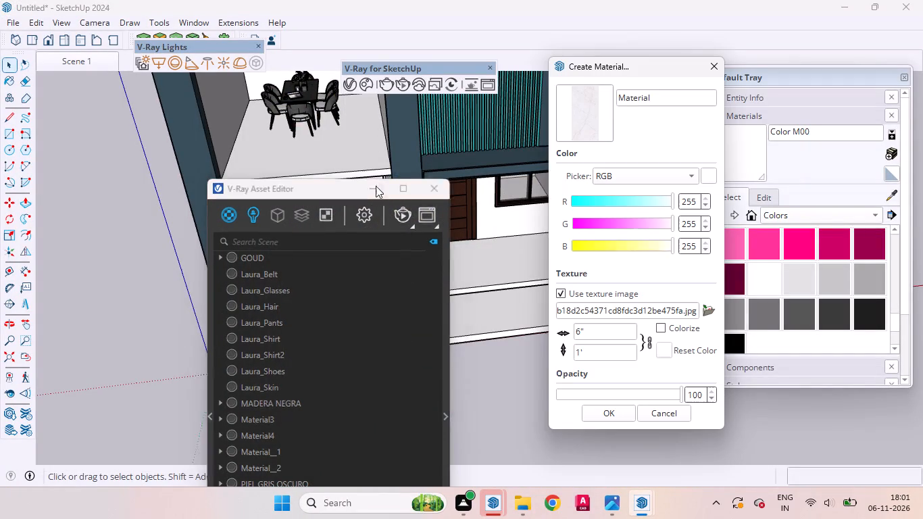
left_click(606, 412)
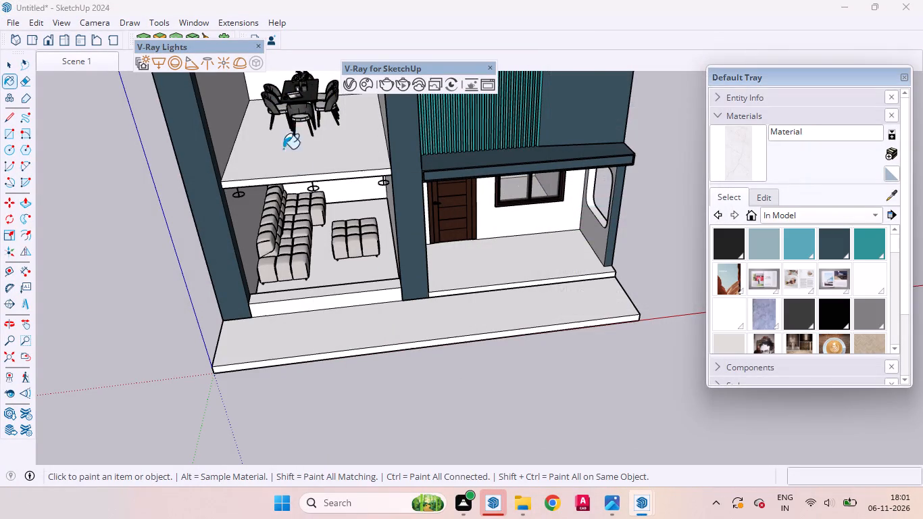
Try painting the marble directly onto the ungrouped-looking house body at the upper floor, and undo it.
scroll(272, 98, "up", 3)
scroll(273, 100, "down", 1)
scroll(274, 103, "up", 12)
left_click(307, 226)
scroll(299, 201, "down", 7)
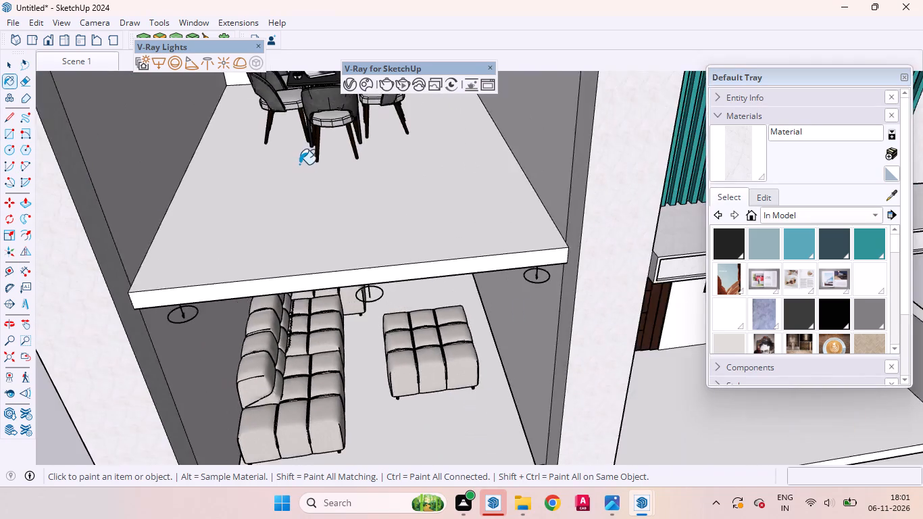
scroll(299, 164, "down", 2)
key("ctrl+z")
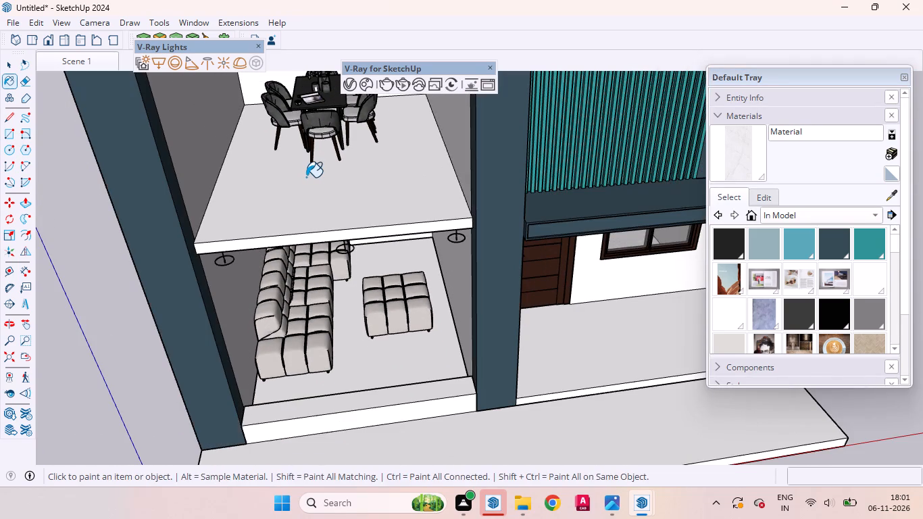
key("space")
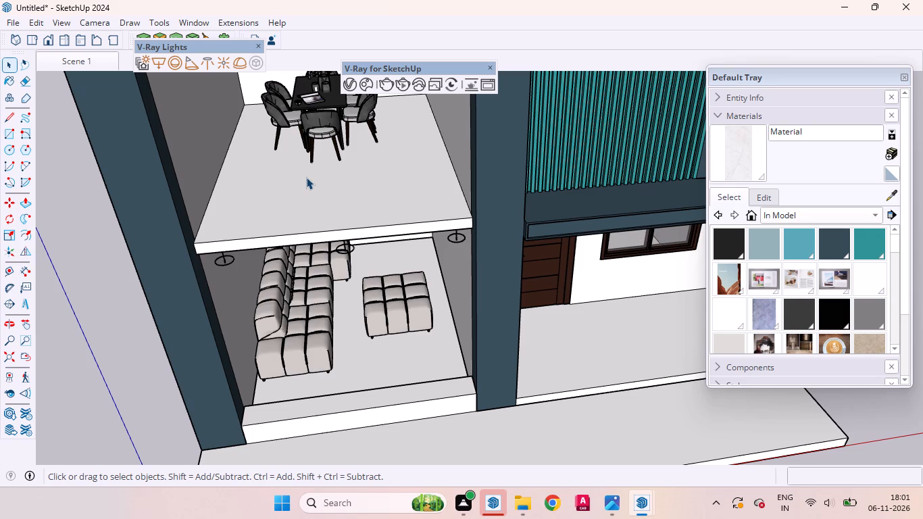
Inside the house group, paint only the upper dining-room floor face with the white marble material.
scroll(316, 201, "up", 1)
scroll(241, 235, "down", 4)
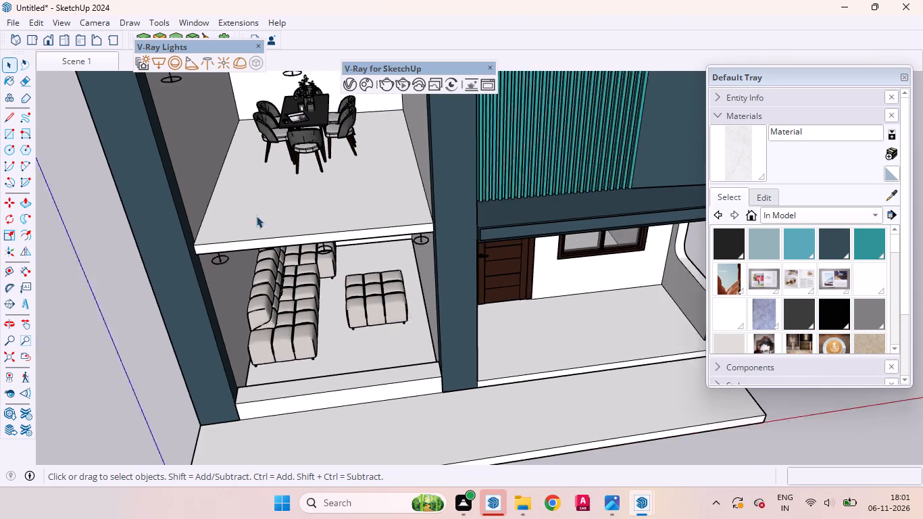
double_click(270, 216)
left_click(284, 209)
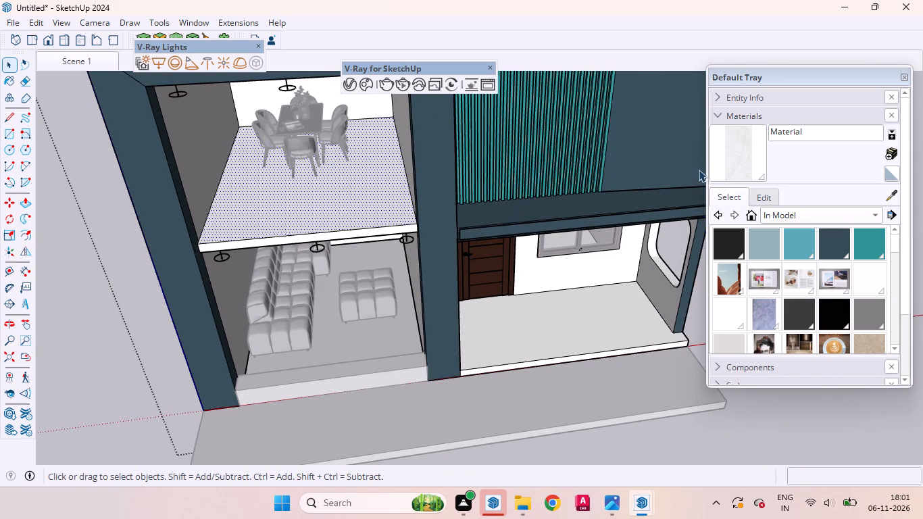
left_click(729, 157)
left_click(289, 197)
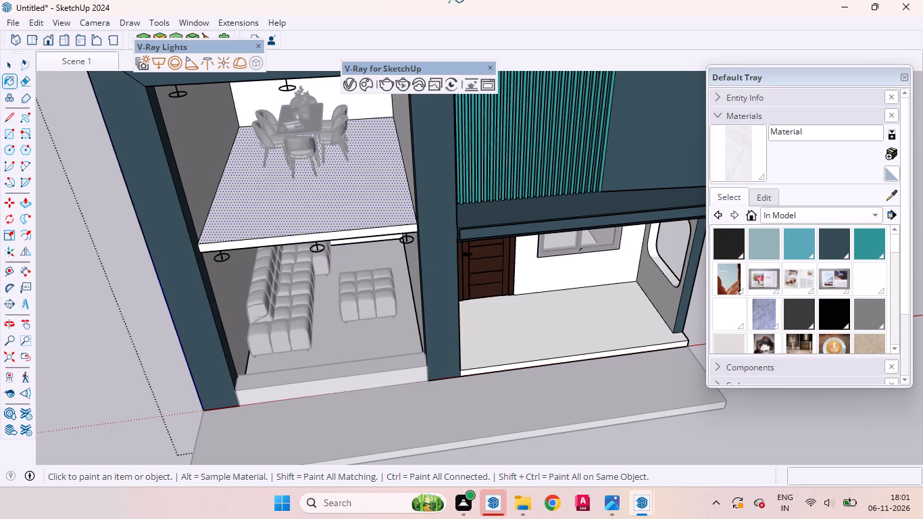
Bring up the V-Ray Utilities and apply the cubic projection fitted to the bounding box to the dining-room floor's marble.
right_click(329, 22)
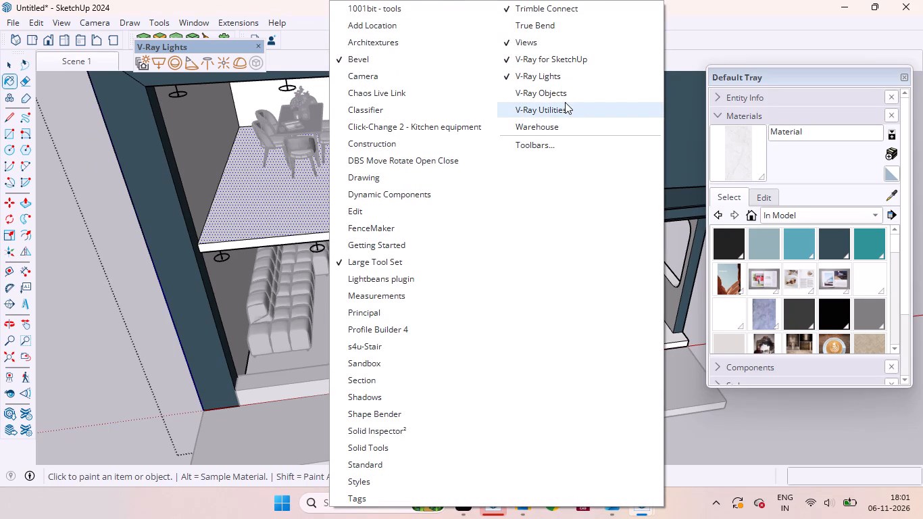
left_click(562, 105)
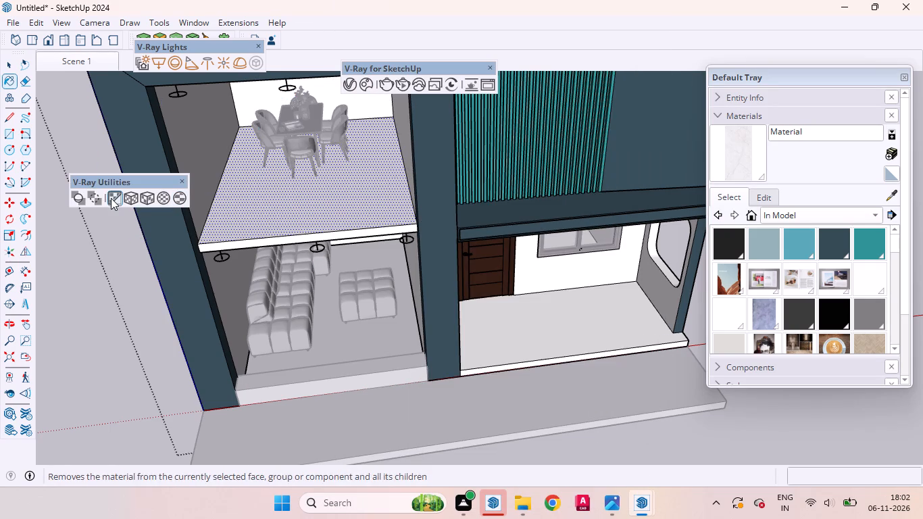
left_click(145, 192)
scroll(397, 209, "down", 5)
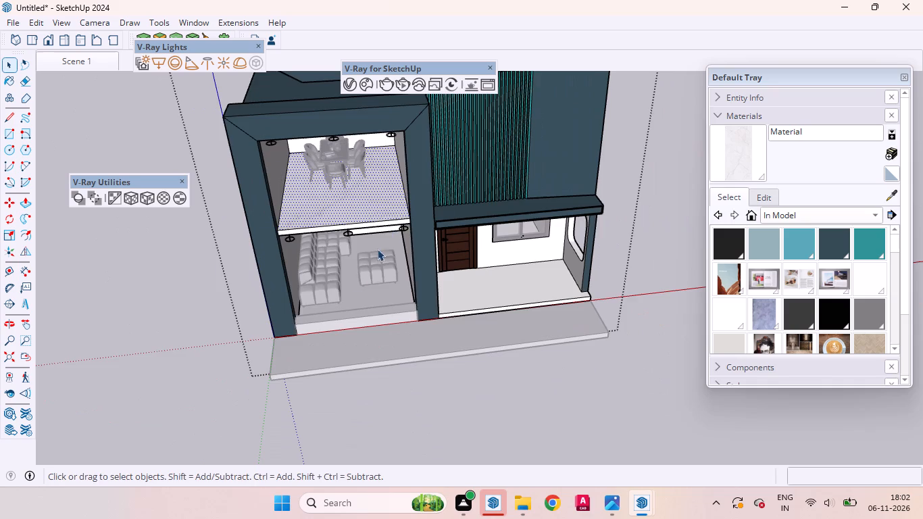
Inside the ground slab group, paint the top face spanning the sofa-room floor and front platform with the white marble.
middle_click_drag(349, 284, 318, 331)
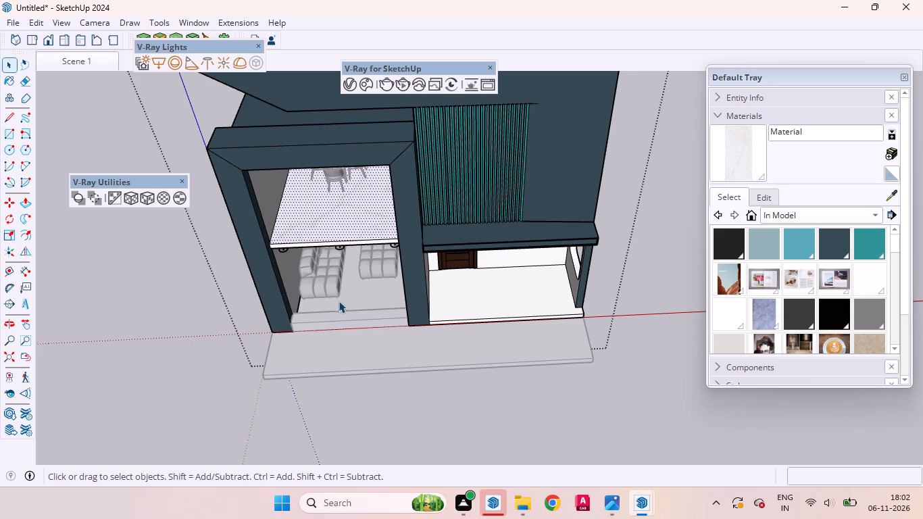
scroll(359, 299, "up", 6)
double_click(369, 285)
left_click(359, 285)
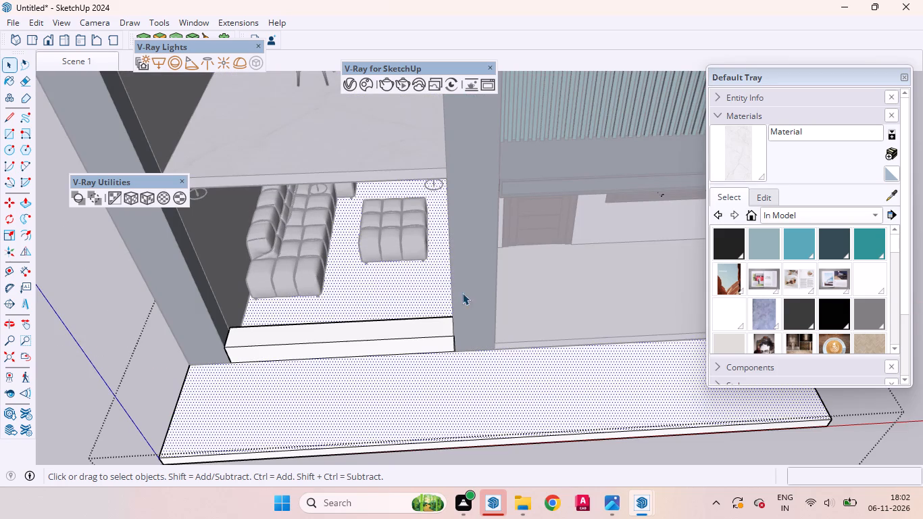
left_click(341, 293)
double_click(349, 288)
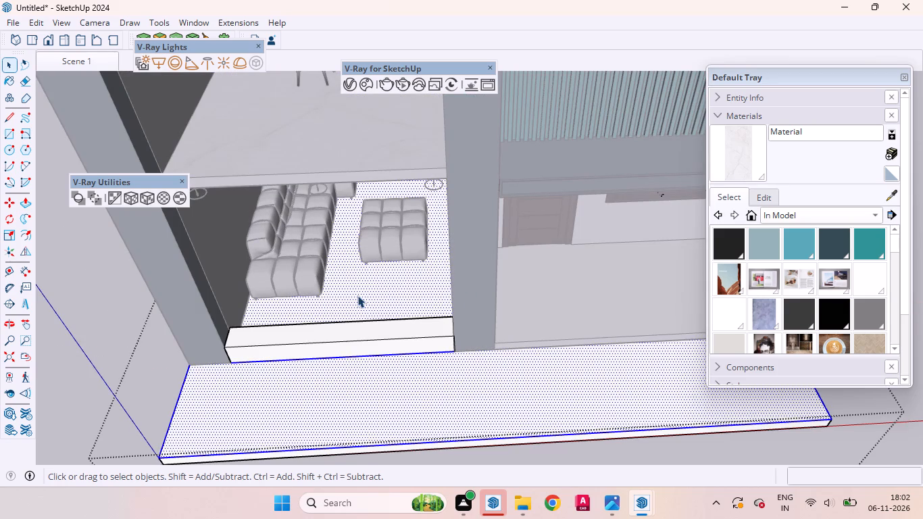
left_click(357, 295)
scroll(373, 288, "up", 1)
middle_click_drag(373, 288, 241, 286)
scroll(241, 265, "down", 1)
scroll(255, 191, "up", 6)
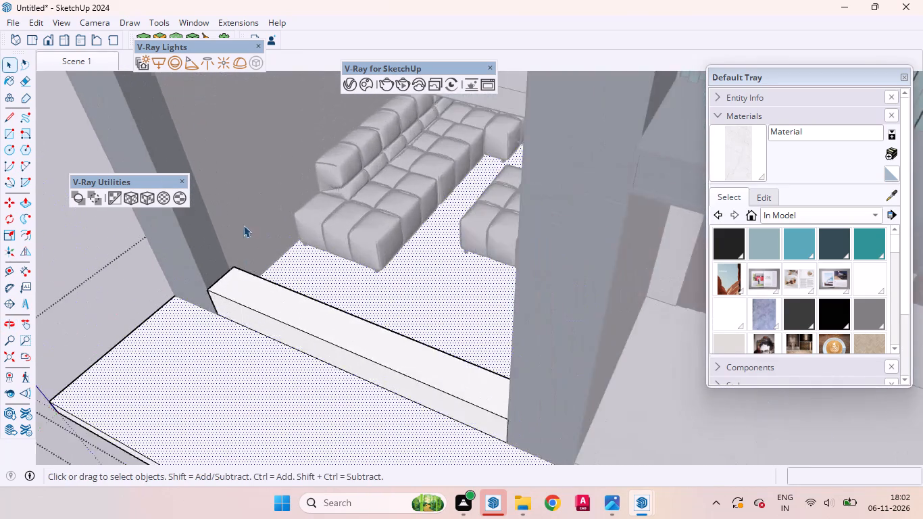
scroll(243, 225, "up", 3)
scroll(270, 194, "down", 9)
scroll(280, 182, "up", 1)
scroll(280, 182, "down", 1)
left_click(734, 165)
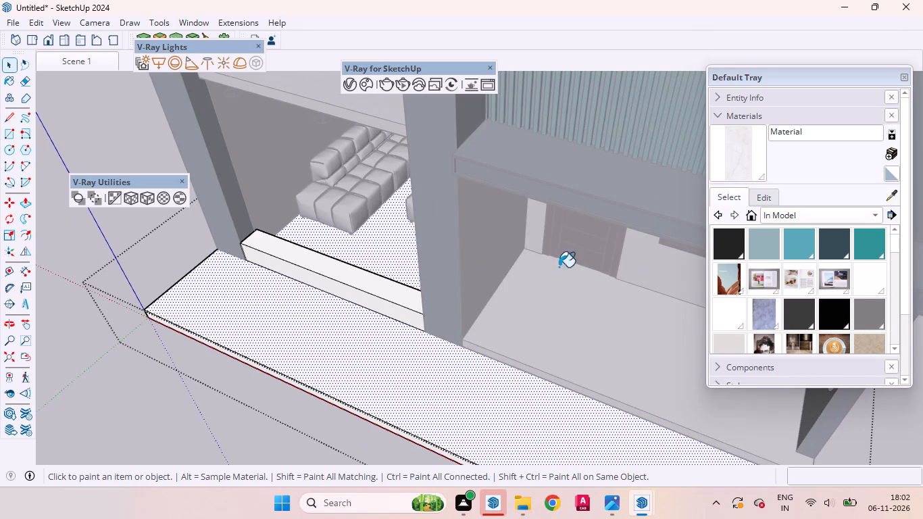
left_click(330, 354)
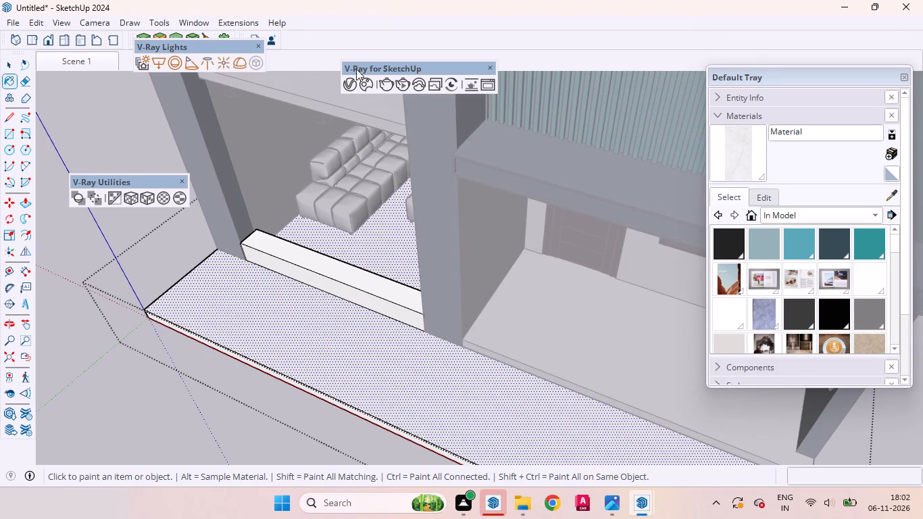
Apply the fitted cubic projection to the ground slab's marble top face and leave the group.
left_click(141, 201)
middle_click_drag(185, 320, 400, 301)
scroll(267, 243, "down", 14)
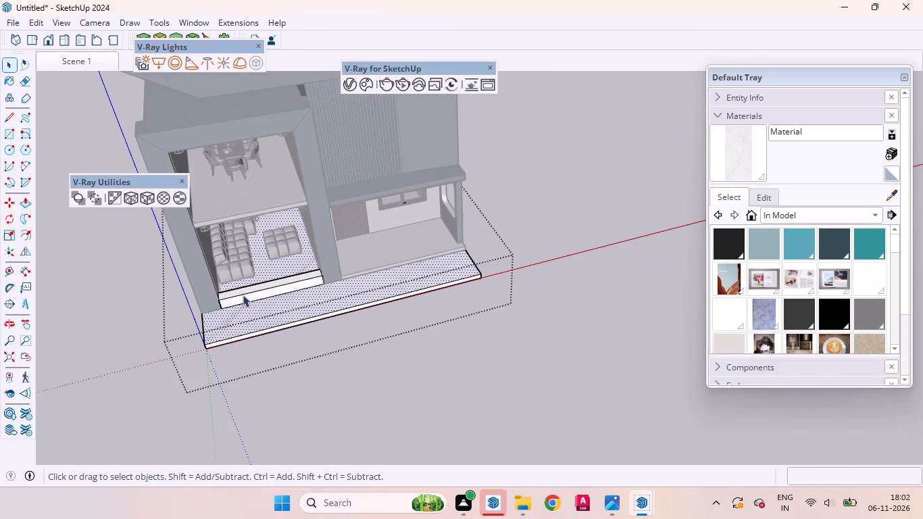
left_click(343, 355)
Paint the porch floor face in front of the door with the white marble and apply the fitted cubic projection.
scroll(386, 249, "up", 6)
scroll(387, 255, "down", 1)
scroll(387, 255, "up", 3)
left_click(348, 264)
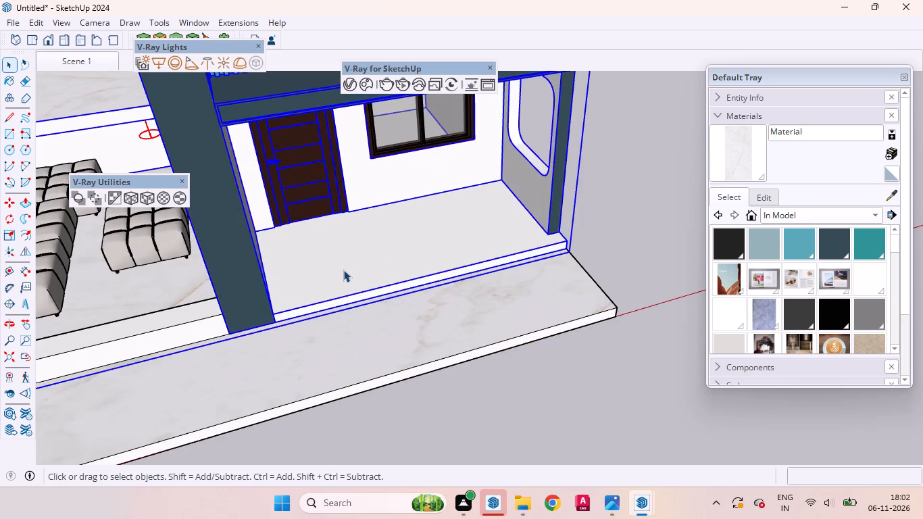
double_click(343, 269)
left_click(362, 266)
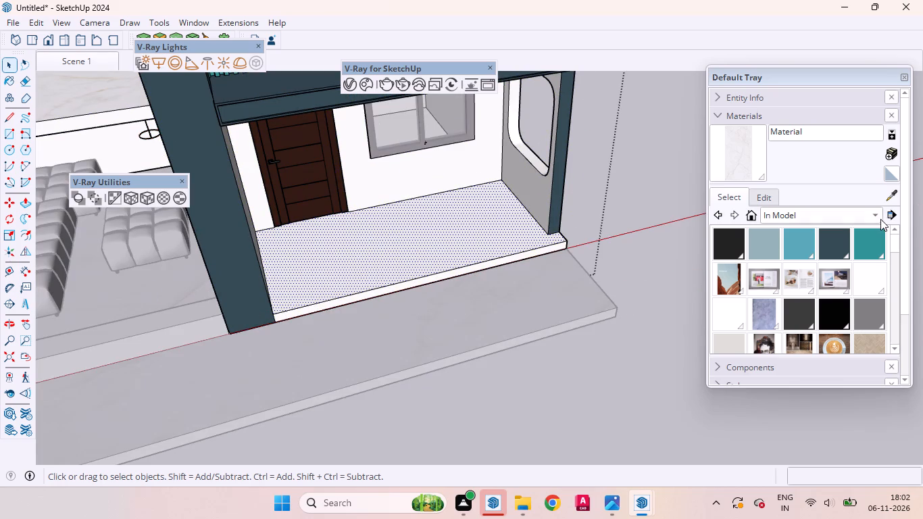
left_click(741, 157)
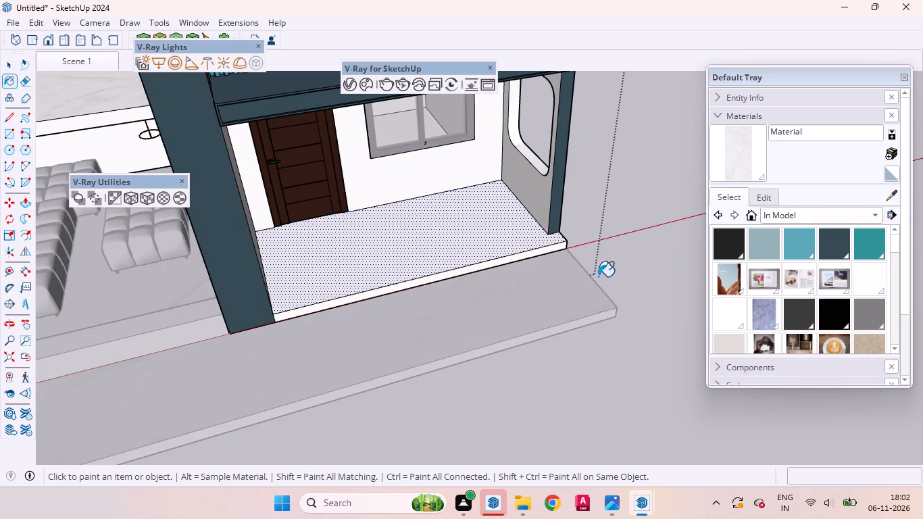
left_click(413, 262)
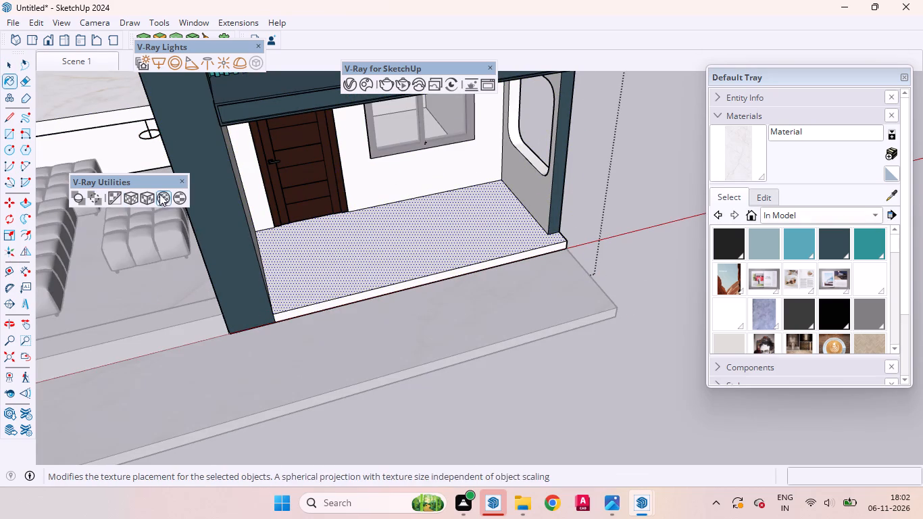
left_click(147, 194)
scroll(414, 258, "up", 4)
scroll(366, 322, "up", 4)
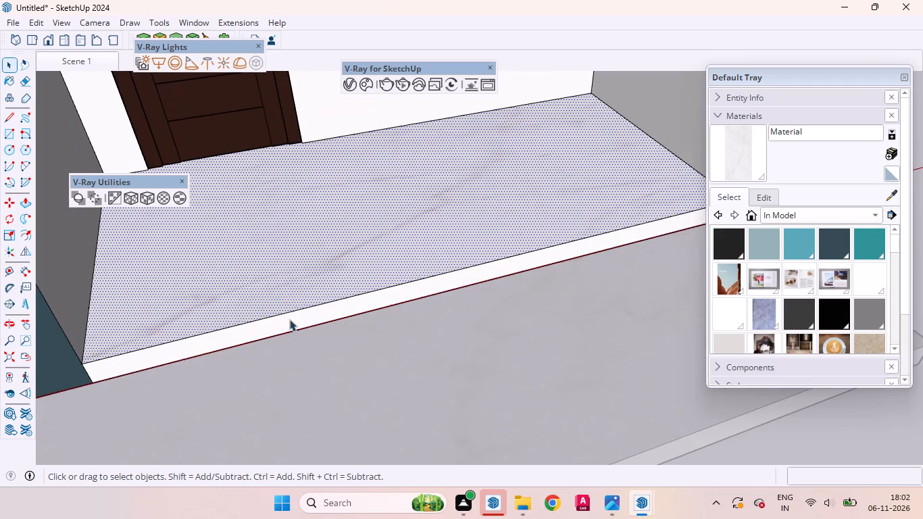
Paint the narrow front edge of the porch floor with the white marble and apply the fitted cubic projection.
middle_click_drag(288, 318, 280, 259)
left_click(278, 296)
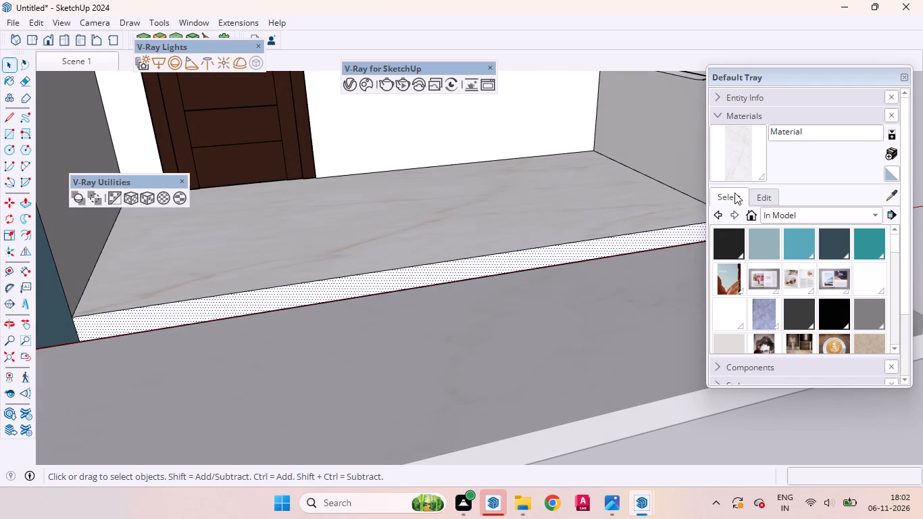
left_click(730, 157)
left_click(369, 282)
scroll(566, 242, "down", 1)
scroll(570, 242, "up", 1)
scroll(570, 242, "down", 5)
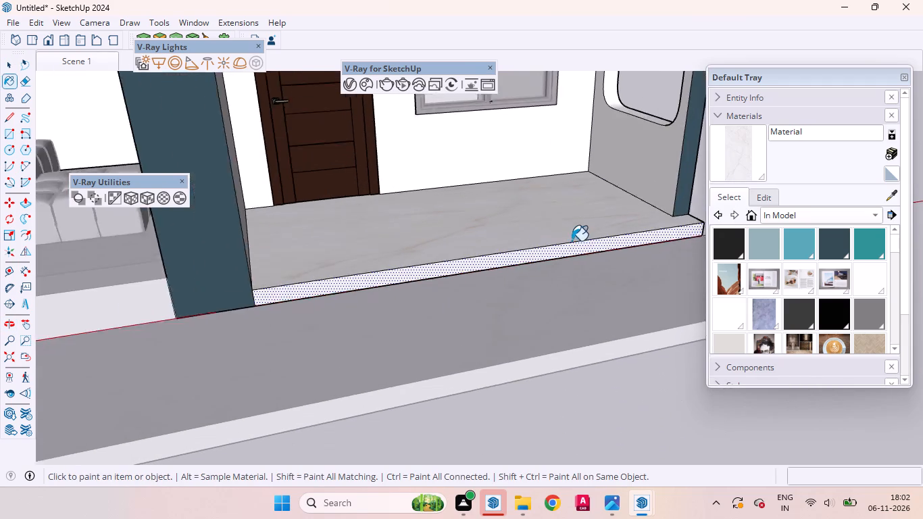
scroll(572, 241, "down", 2)
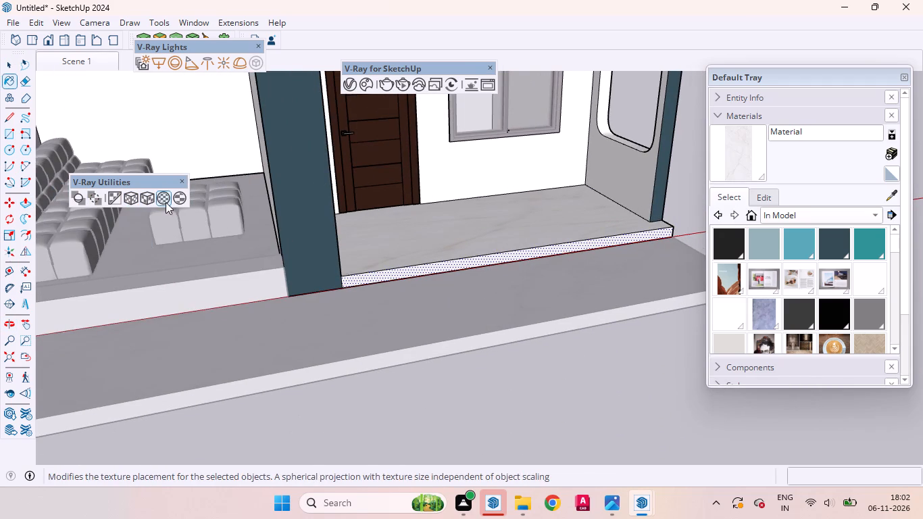
left_click(146, 203)
scroll(424, 268, "down", 1)
scroll(436, 266, "up", 1)
scroll(441, 265, "down", 8)
left_click(487, 343)
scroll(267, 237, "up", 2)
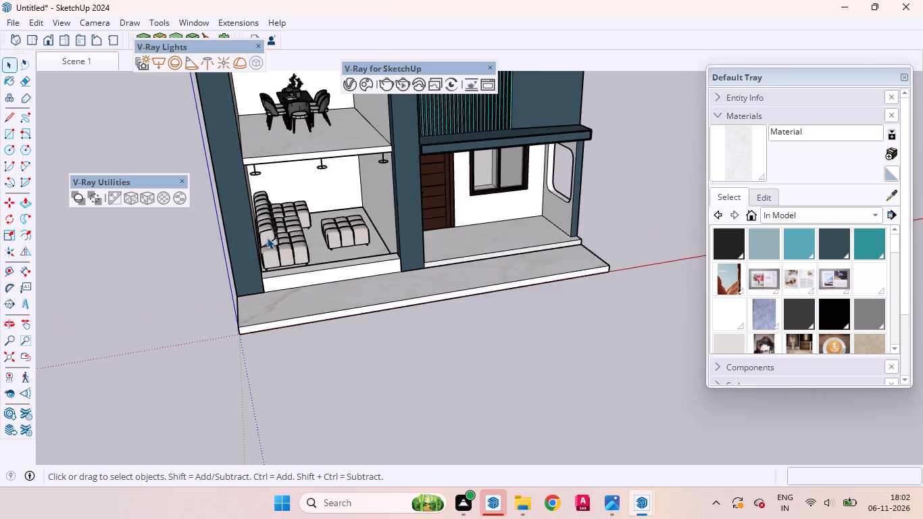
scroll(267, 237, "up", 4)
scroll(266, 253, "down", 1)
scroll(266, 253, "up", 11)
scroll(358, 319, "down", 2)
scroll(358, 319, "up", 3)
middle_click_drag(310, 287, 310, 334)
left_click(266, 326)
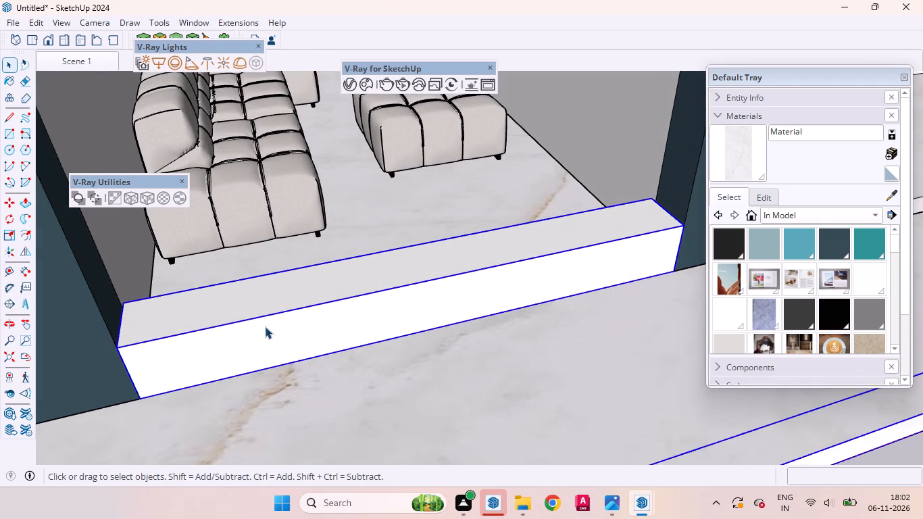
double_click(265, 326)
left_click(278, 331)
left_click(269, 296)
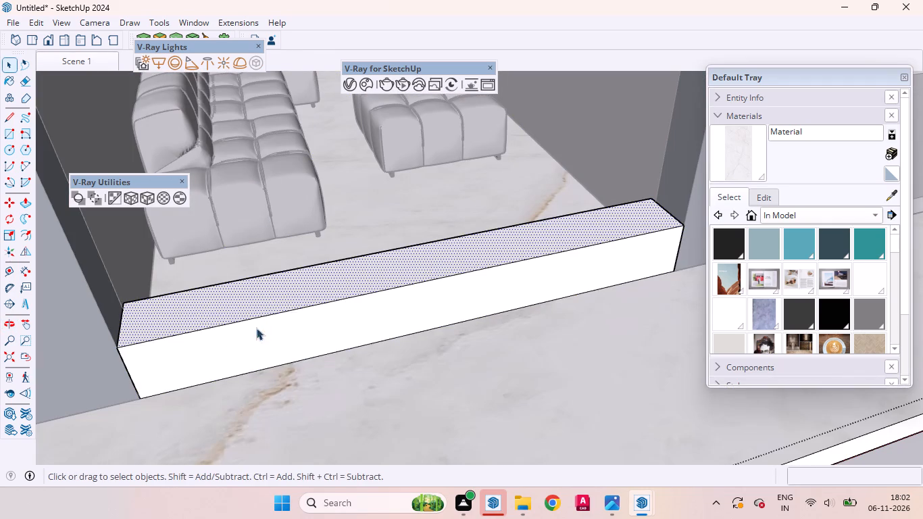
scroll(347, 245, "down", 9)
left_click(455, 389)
Paint the front and top faces of the low step before the sofa room with the white marble material.
triple_click(324, 263)
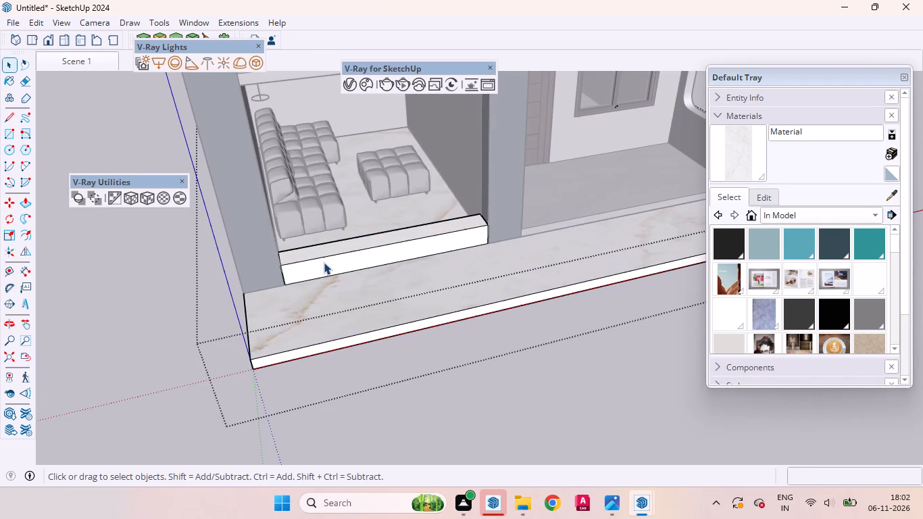
left_click(349, 262)
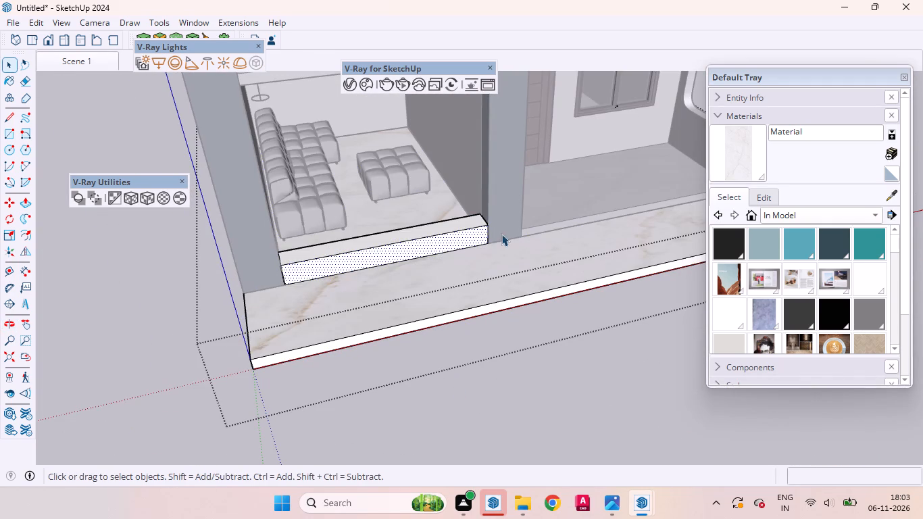
left_click(749, 151)
scroll(314, 266, "up", 4)
left_click(314, 268)
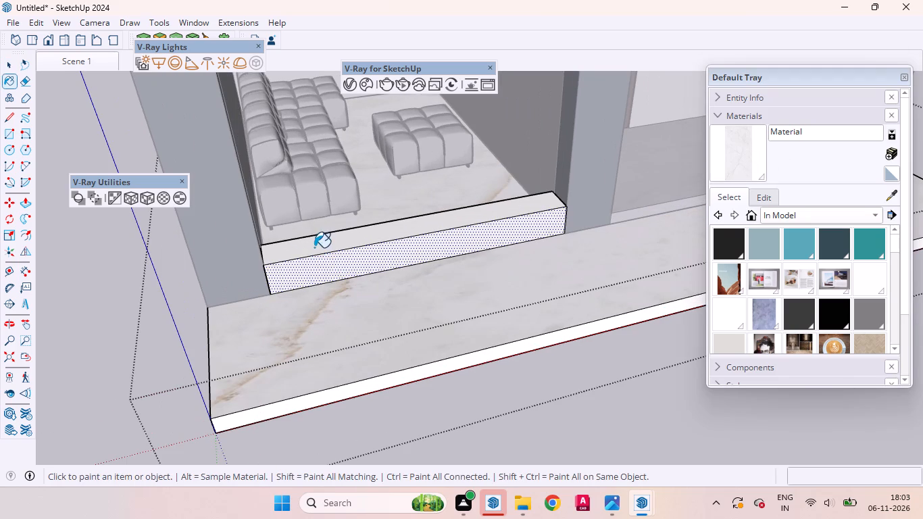
left_click(314, 247)
middle_click_drag(320, 245, 315, 397)
scroll(315, 298, "up", 5)
scroll(319, 310, "down", 6)
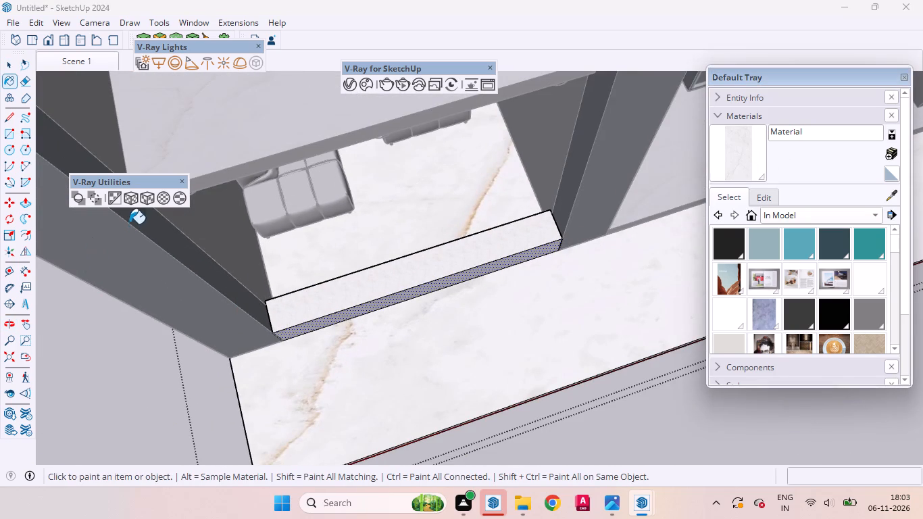
Apply the fitted cubic projection to the marble on the low step's front face and check it up close.
left_click(147, 200)
scroll(340, 326, "up", 3)
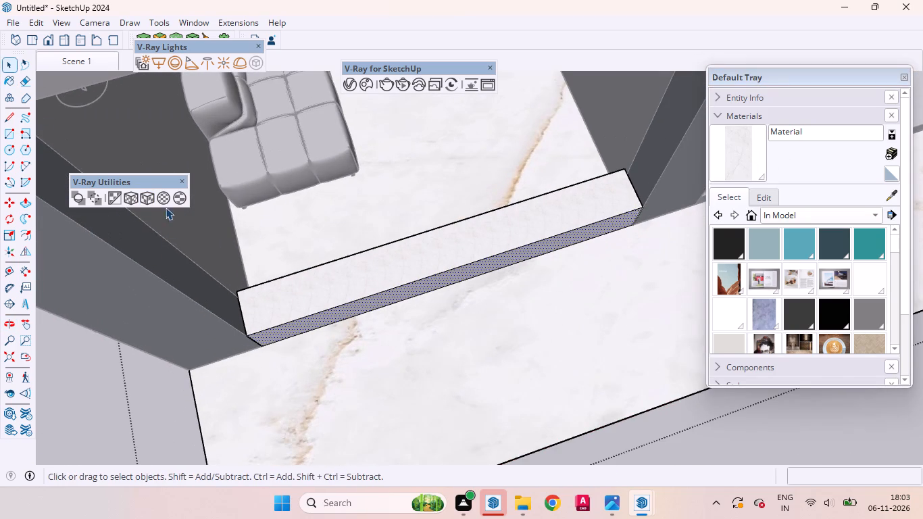
left_click(153, 198)
scroll(357, 348, "up", 1)
middle_click_drag(356, 348, 305, 227)
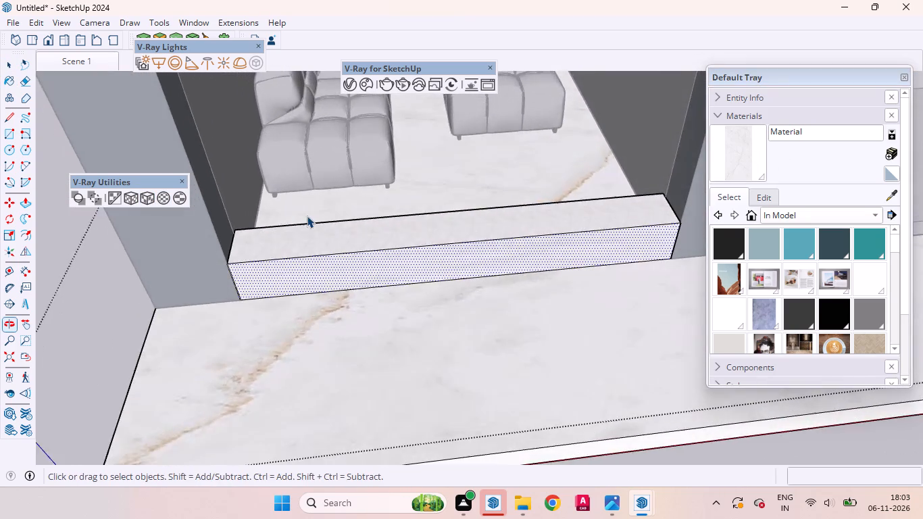
Apply the fitted cubic projection to the marble on the top face of the low step before the sofa room.
scroll(311, 216, "up", 7)
left_click(333, 285)
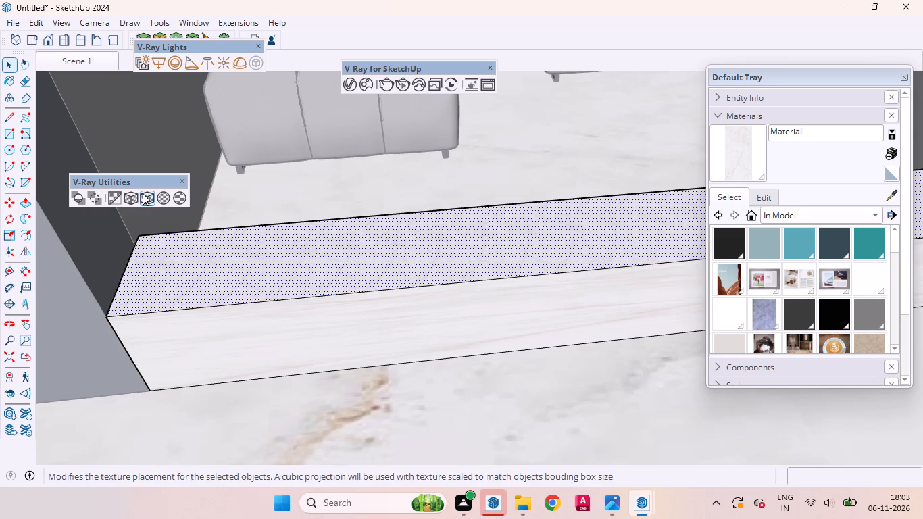
left_click(143, 193)
scroll(306, 300, "down", 8)
scroll(324, 259, "up", 1)
scroll(324, 259, "down", 15)
left_click(355, 372)
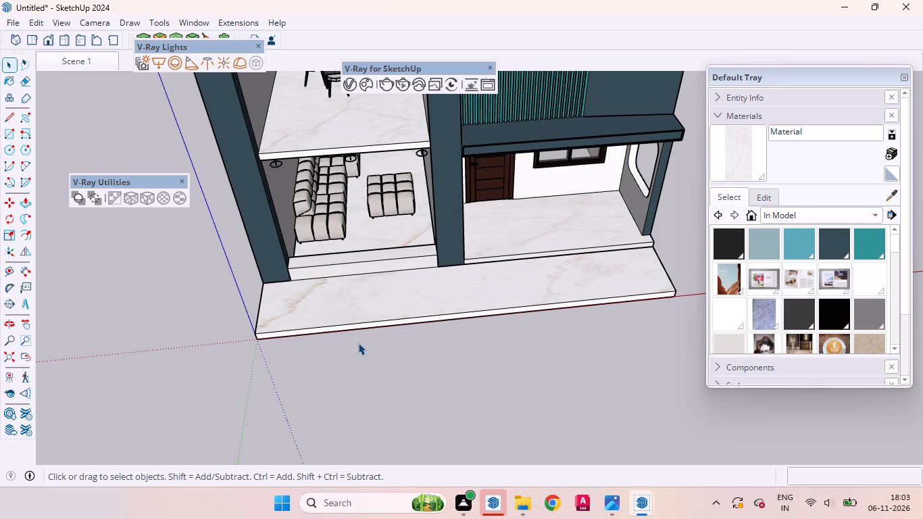
Examine the marble porch floor, low step and front edges from several angles.
scroll(339, 332, "down", 5)
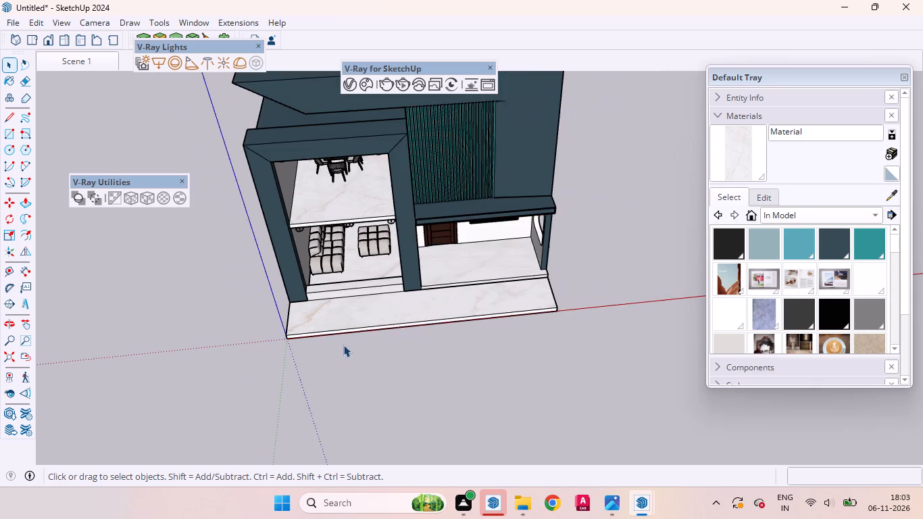
scroll(364, 259, "up", 13)
middle_click_drag(346, 286, 343, 165)
scroll(290, 262, "up", 1)
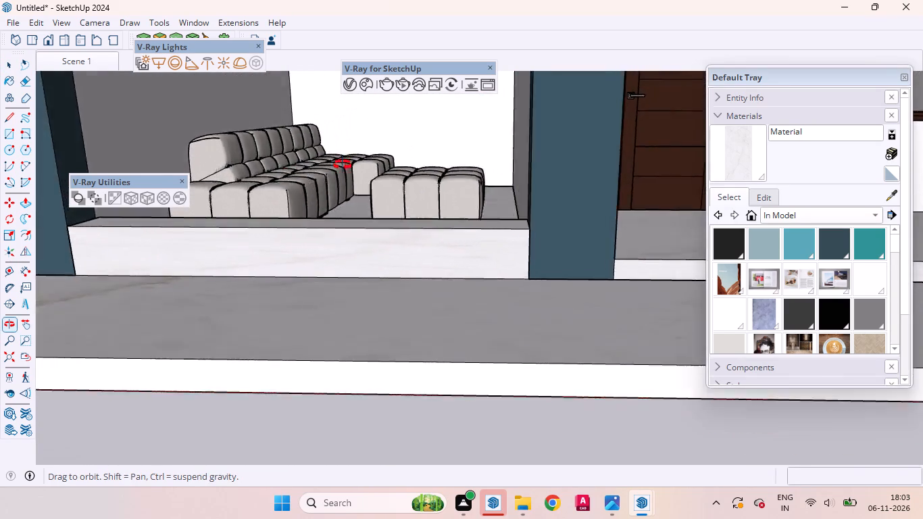
middle_click_drag(343, 165, 387, 252)
scroll(363, 309, "down", 11)
middle_click_drag(406, 288, 309, 306)
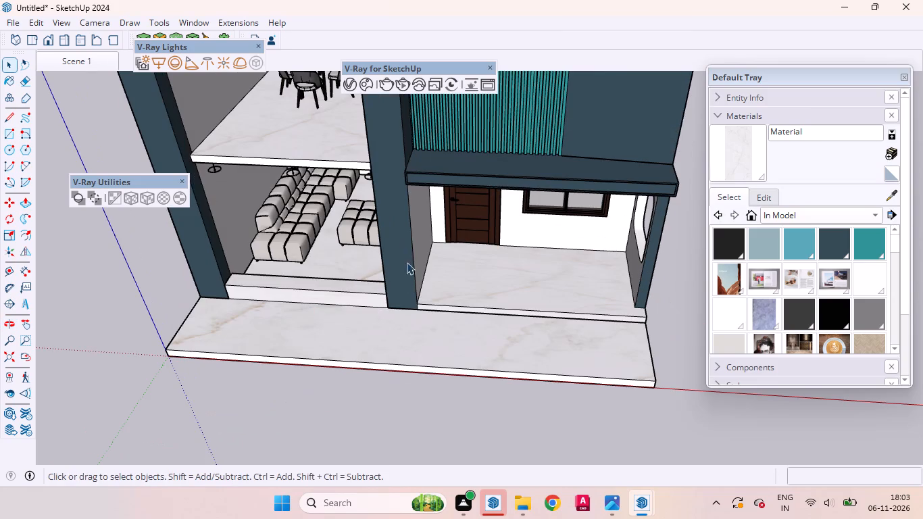
Open the white marble material named Material in the V-Ray Asset Editor and make it editable in V-Ray.
left_click(343, 84)
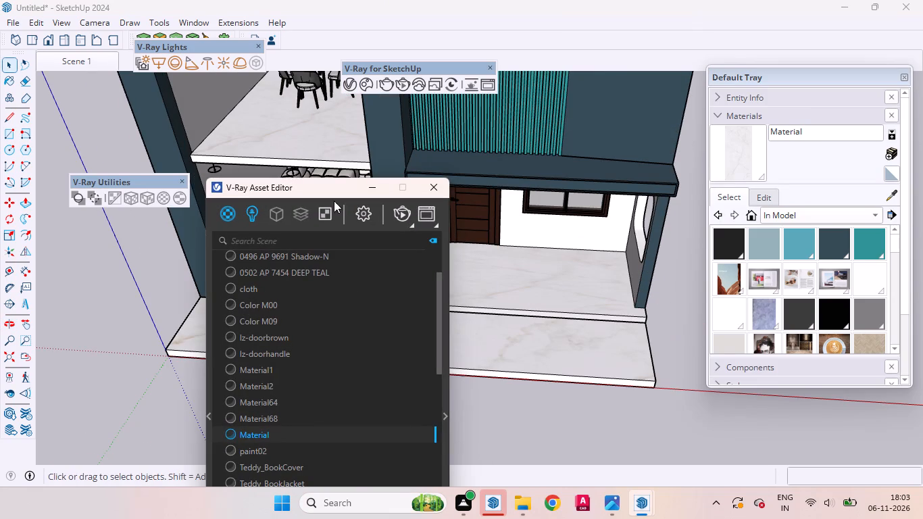
left_click(445, 414)
left_click(604, 396)
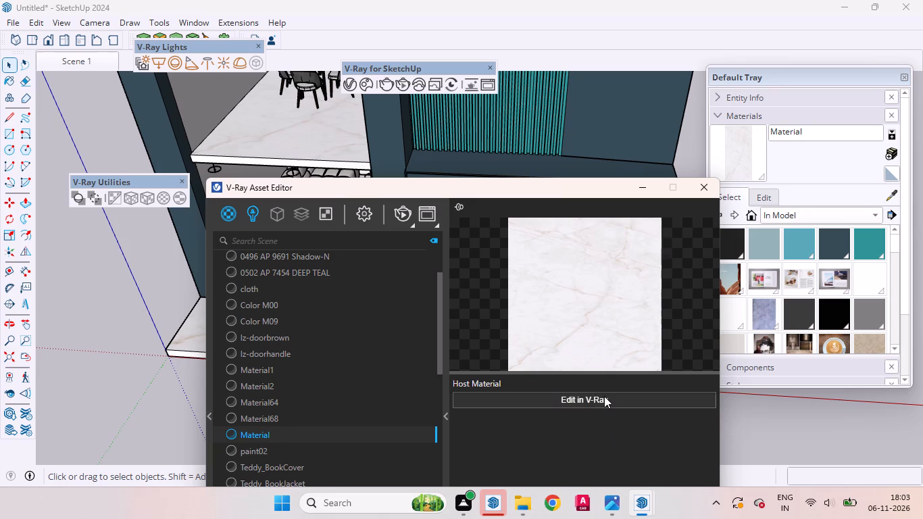
left_click_drag(497, 193, 489, 88)
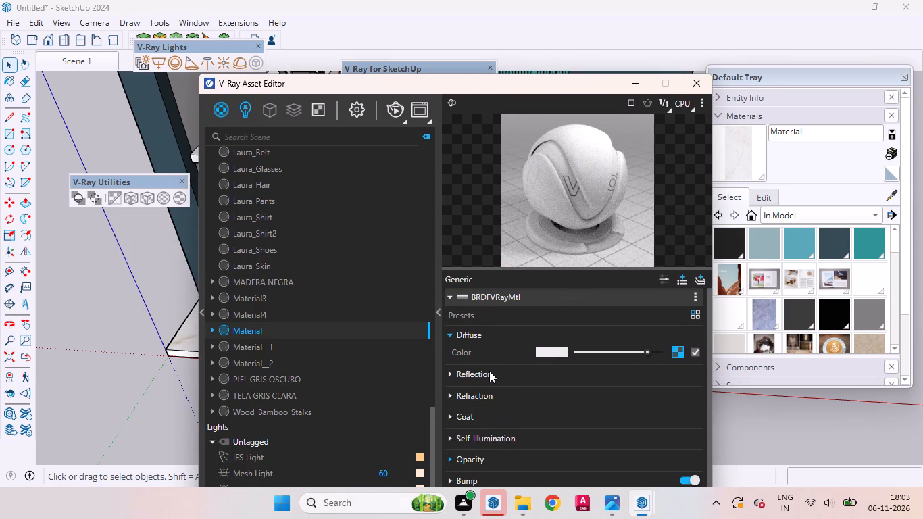
Set the white marble's surface control to Use Glossiness and raise its reflection color from black to a medium grey.
left_click(489, 371)
left_click_drag(484, 82, 395, 5)
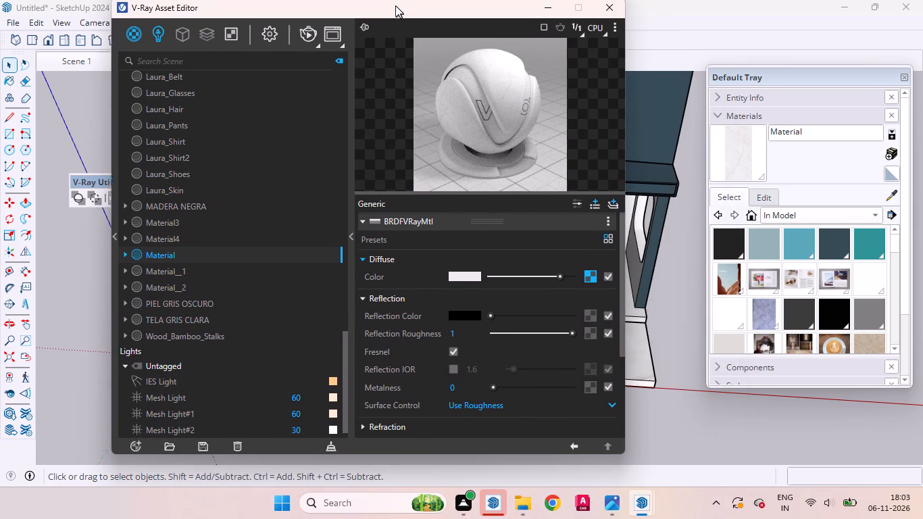
left_click_drag(395, 5, 392, 3)
left_click(608, 405)
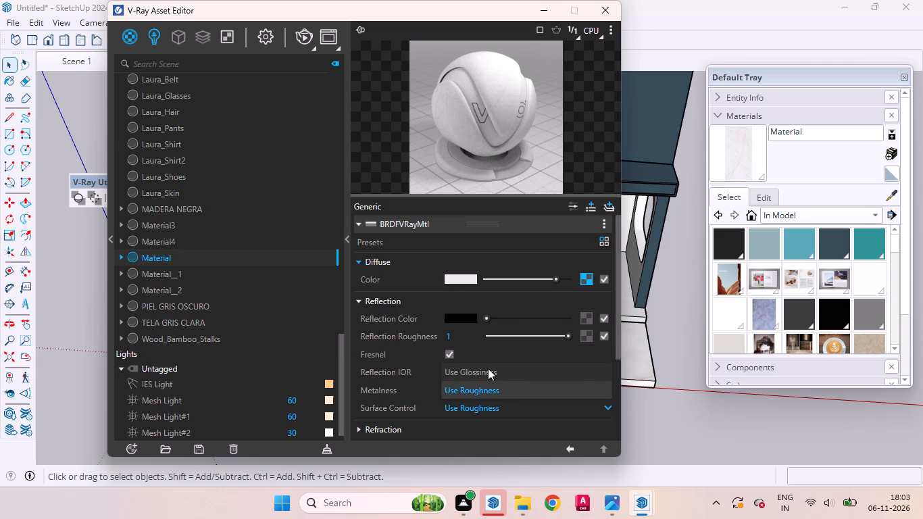
left_click(488, 368)
left_click_drag(446, 15, 428, 0)
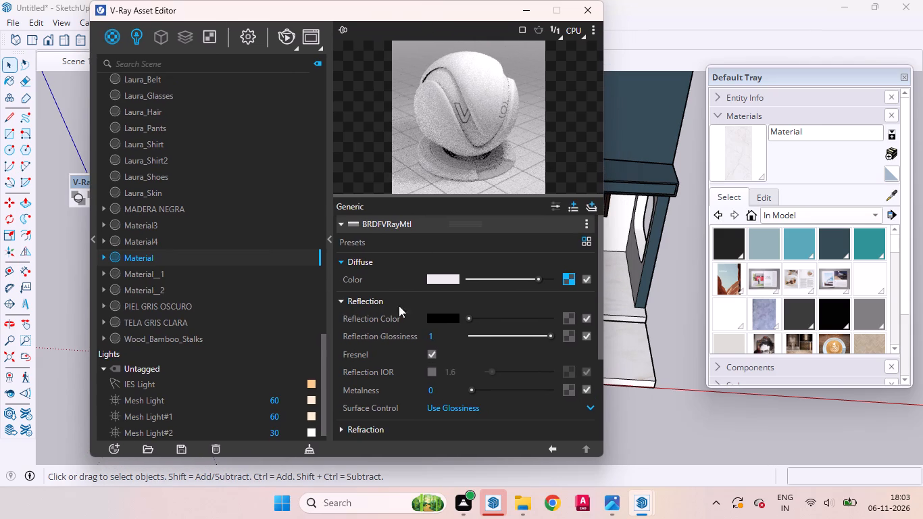
scroll(424, 320, "down", 2)
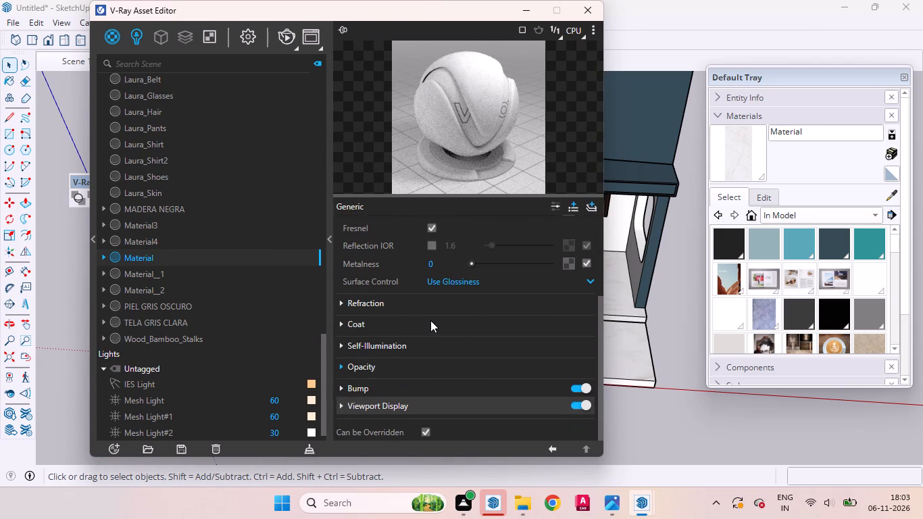
scroll(430, 315, "up", 2)
left_click_drag(466, 316, 470, 316)
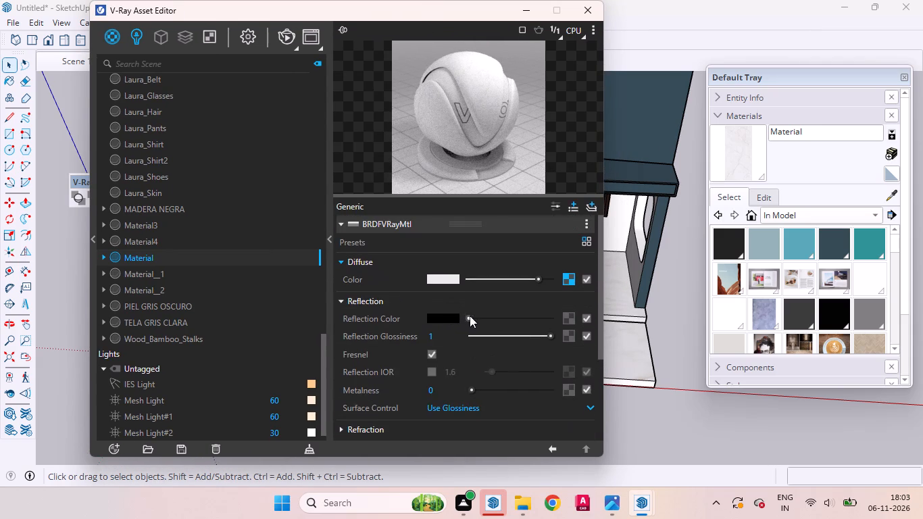
left_click_drag(470, 316, 495, 320)
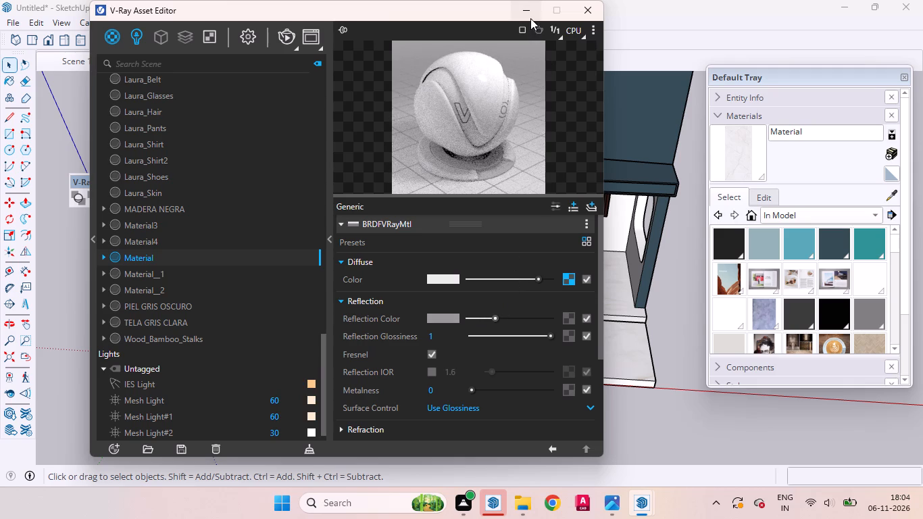
left_click(330, 241)
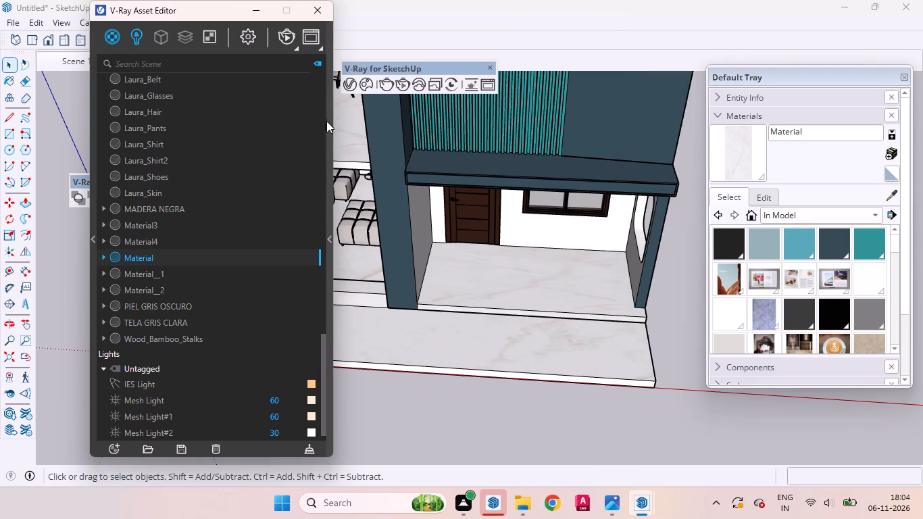
Sample the dark wall paint 0496 AP 9691 Shadow-N, make it editable in V-Ray and raise its reflection color to light grey.
left_click(889, 197)
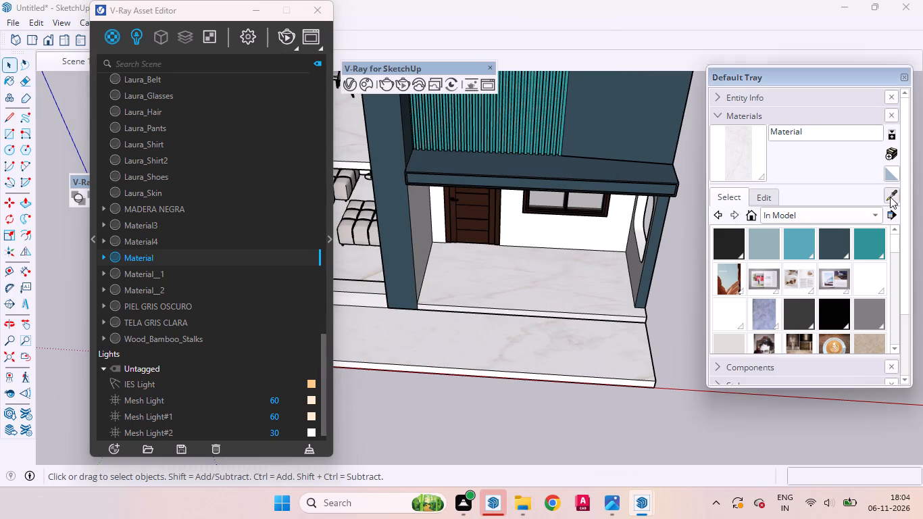
left_click(615, 105)
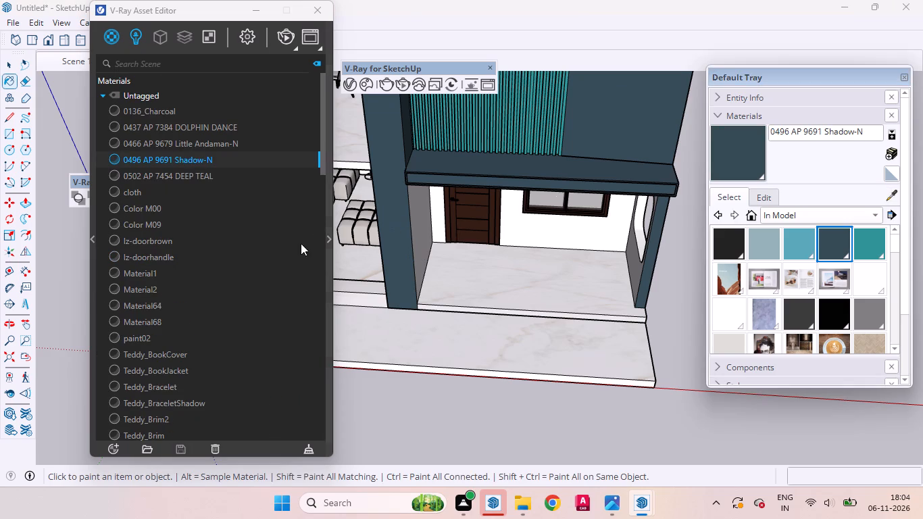
left_click(328, 234)
left_click(487, 221)
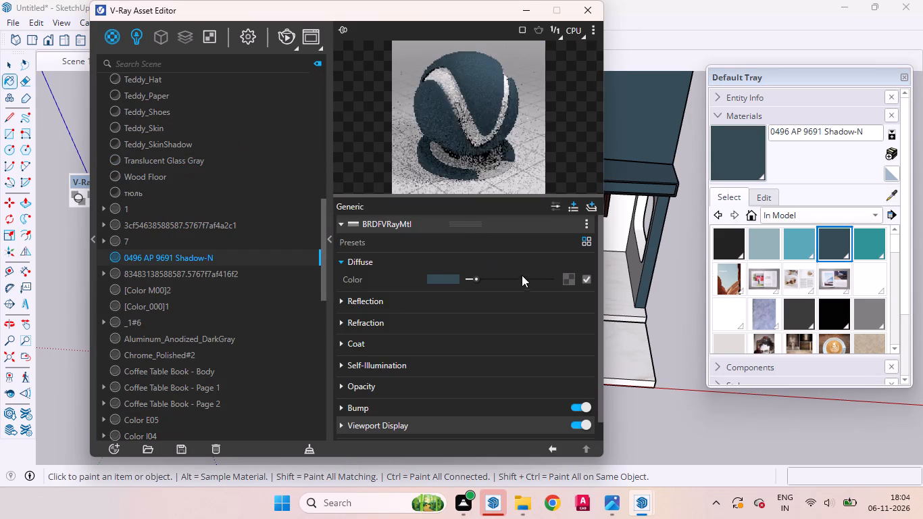
left_click(457, 295)
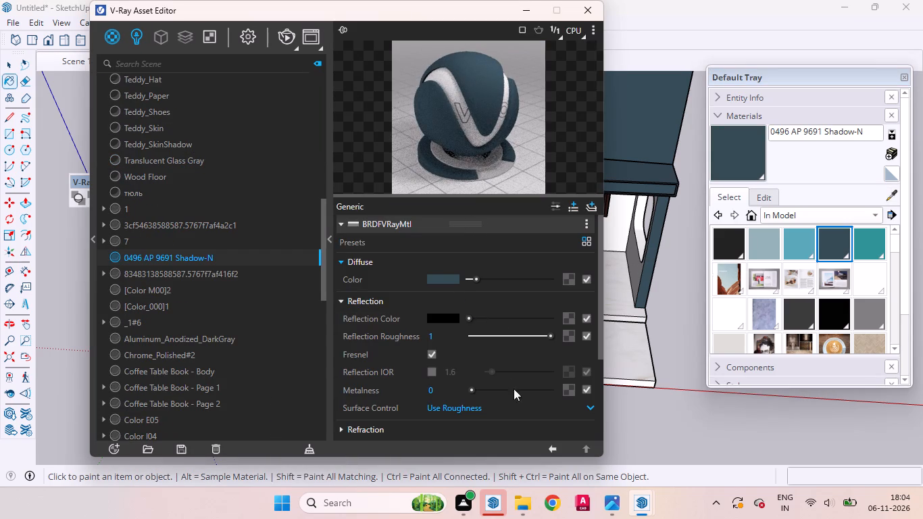
left_click_drag(468, 318, 499, 317)
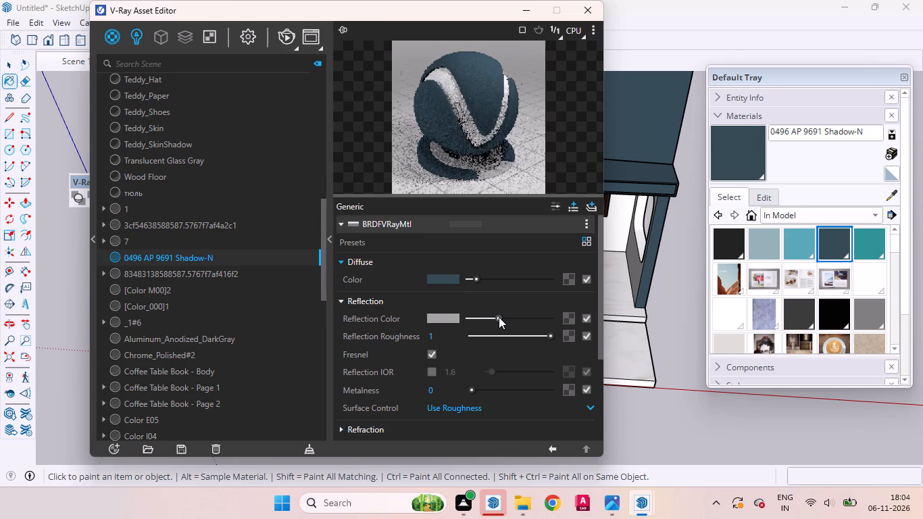
left_click_drag(499, 317, 501, 317)
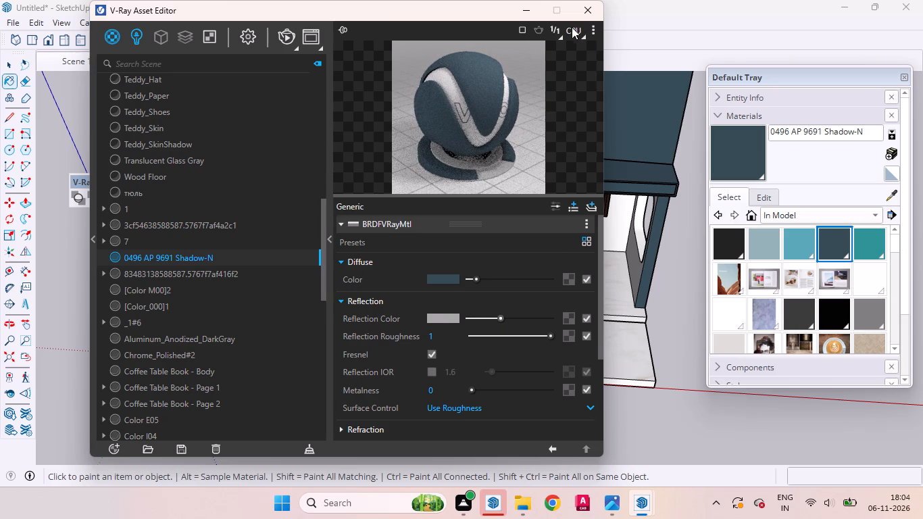
left_click(328, 246)
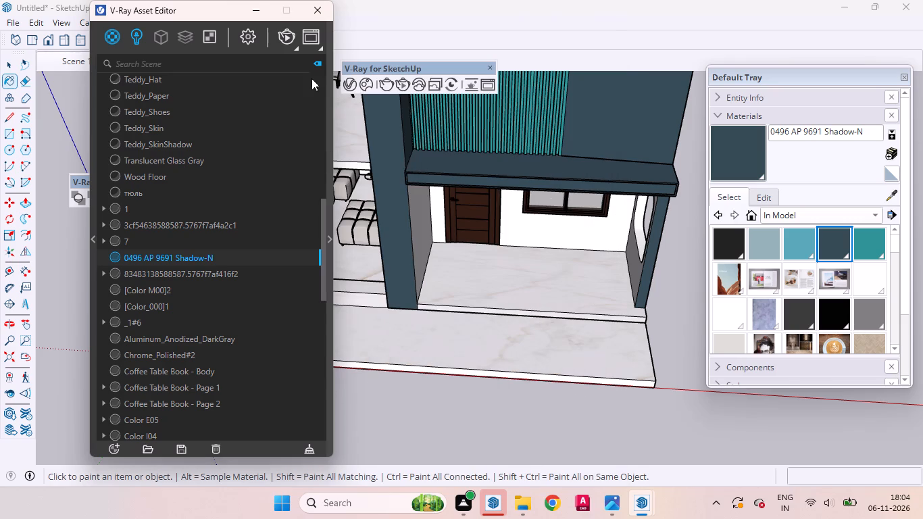
Examine the upper dining room and the sofa room below it from the front of the house.
scroll(541, 393, "down", 8)
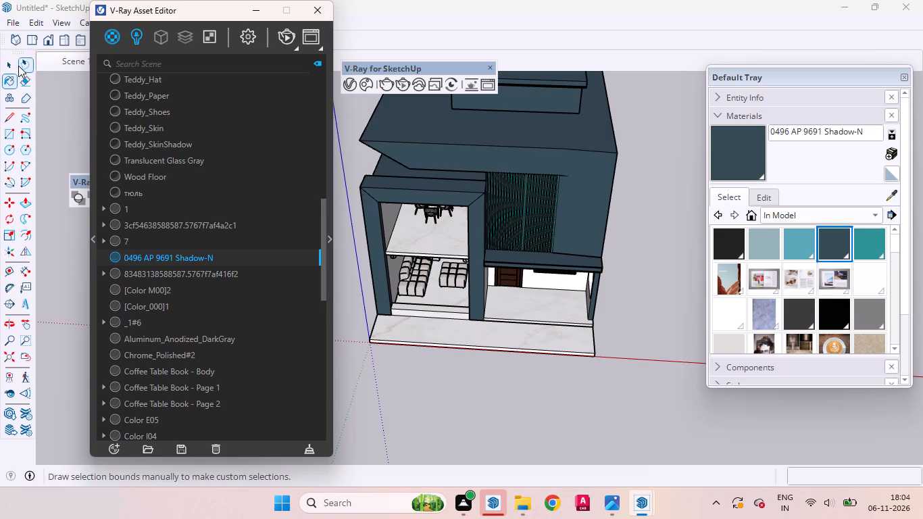
left_click(14, 65)
scroll(447, 320, "down", 4)
middle_click_drag(478, 333, 521, 203)
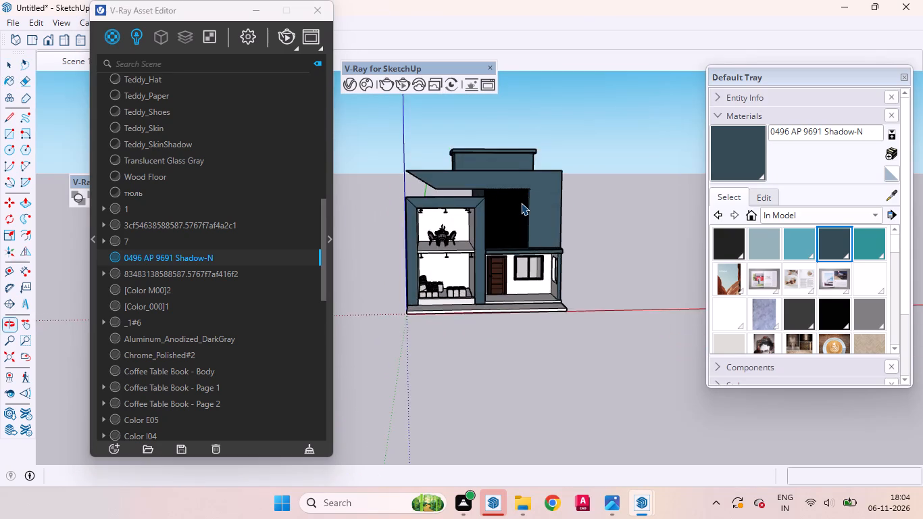
scroll(520, 203, "up", 4)
scroll(515, 259, "down", 5)
scroll(428, 269, "up", 12)
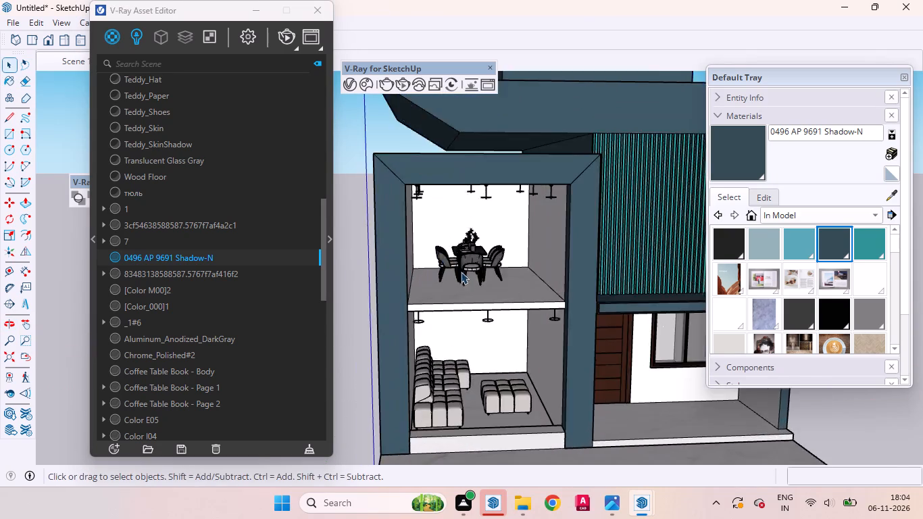
scroll(461, 272, "up", 2)
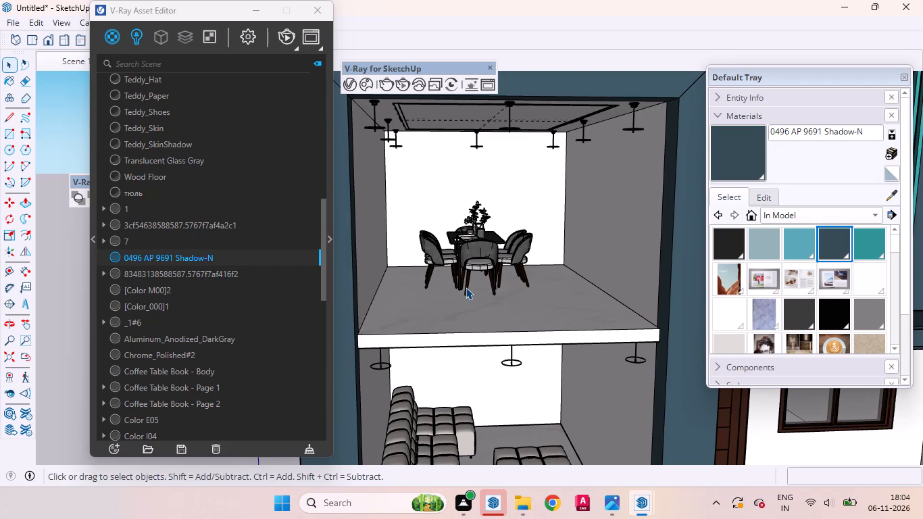
scroll(477, 289, "down", 5)
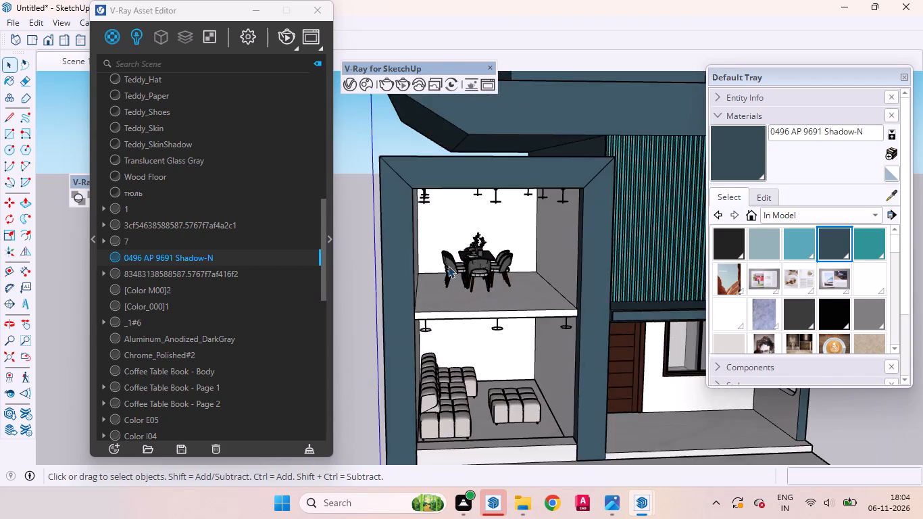
scroll(448, 266, "down", 3)
scroll(445, 253, "up", 1)
scroll(445, 251, "down", 2)
Examine the whole house front from several angles and inspect the teal slatted wall panel up close.
middle_click_drag(483, 270, 402, 353)
scroll(443, 291, "up", 4)
scroll(456, 287, "down", 2)
scroll(456, 287, "up", 1)
scroll(456, 287, "down", 4)
scroll(531, 345, "up", 1)
middle_click_drag(537, 339, 605, 263)
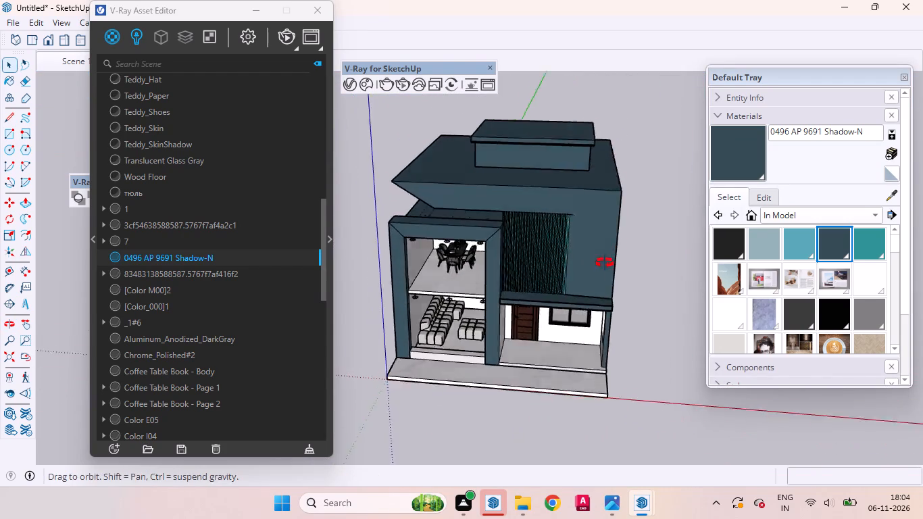
middle_click_drag(605, 263, 623, 234)
scroll(575, 218, "up", 3)
scroll(574, 218, "down", 1)
scroll(574, 218, "up", 13)
middle_click_drag(551, 248, 551, 318)
scroll(549, 318, "up", 1)
scroll(528, 290, "down", 3)
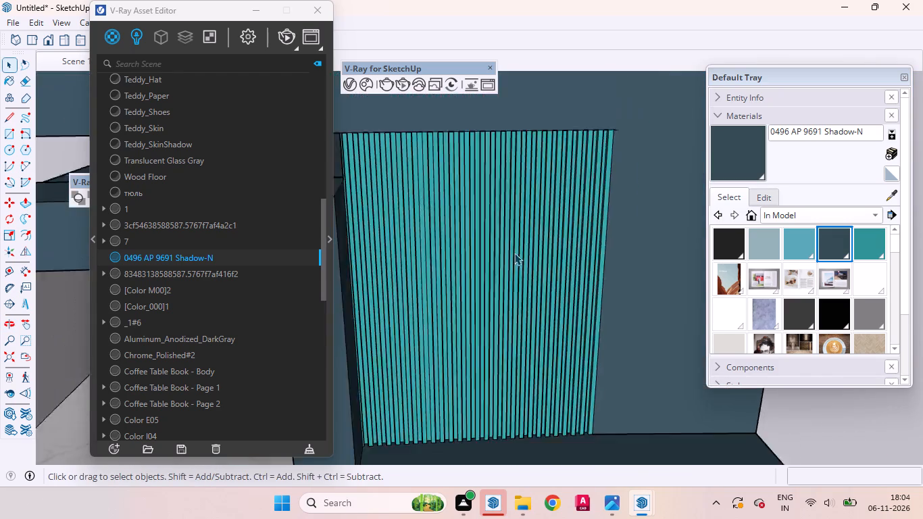
scroll(514, 253, "down", 11)
scroll(525, 220, "up", 1)
scroll(528, 224, "down", 6)
middle_click_drag(555, 289, 507, 201)
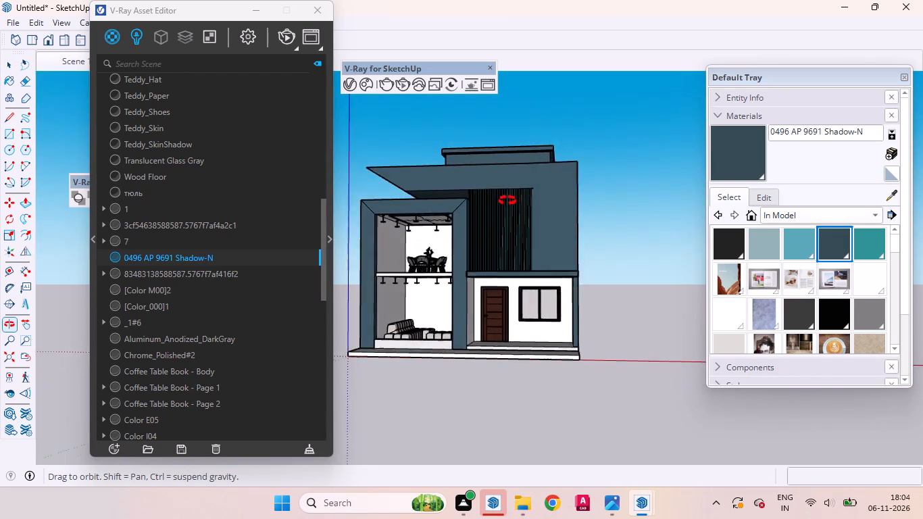
middle_click_drag(507, 201, 529, 207)
Inspect the dark upper wall faces around the teal slatted panel and the roof from inside the house group.
scroll(495, 185, "up", 5)
left_click(498, 159)
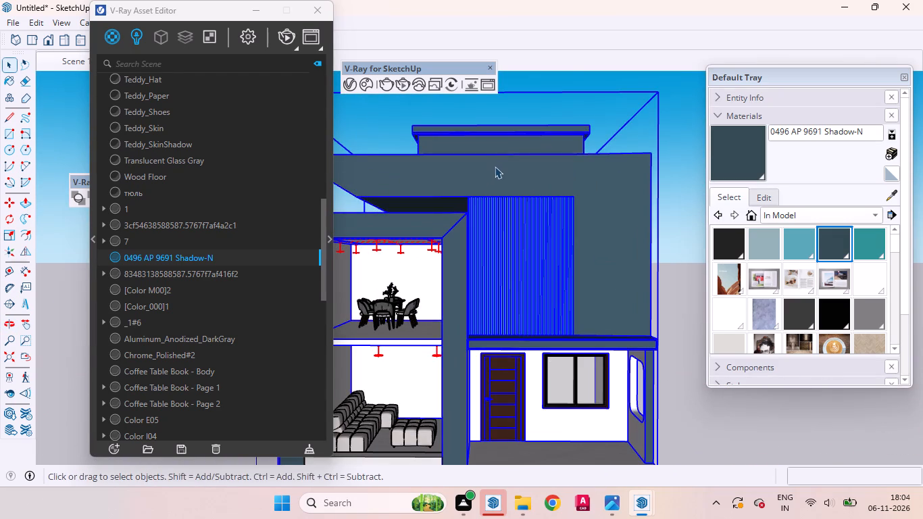
double_click(491, 172)
left_click(491, 176)
double_click(481, 180)
left_click(475, 176)
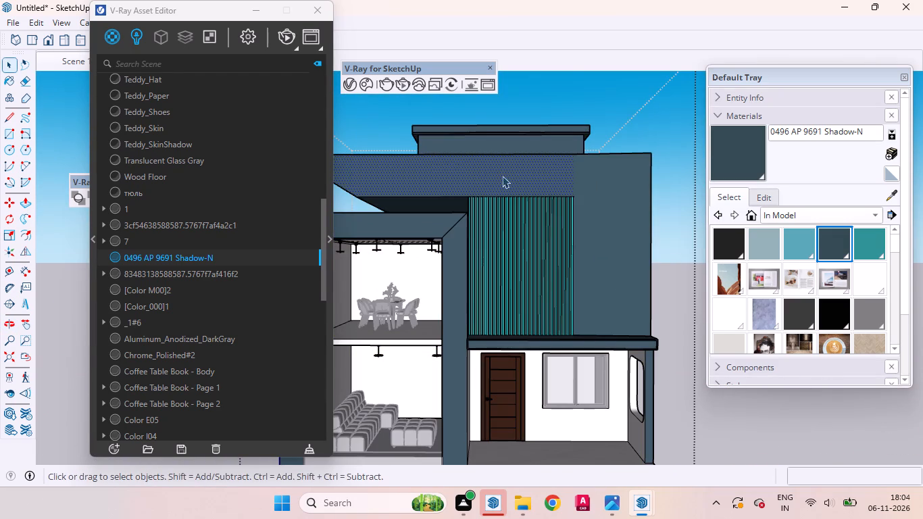
left_click(608, 199)
middle_click_drag(588, 220, 593, 278)
scroll(564, 197, "down", 7)
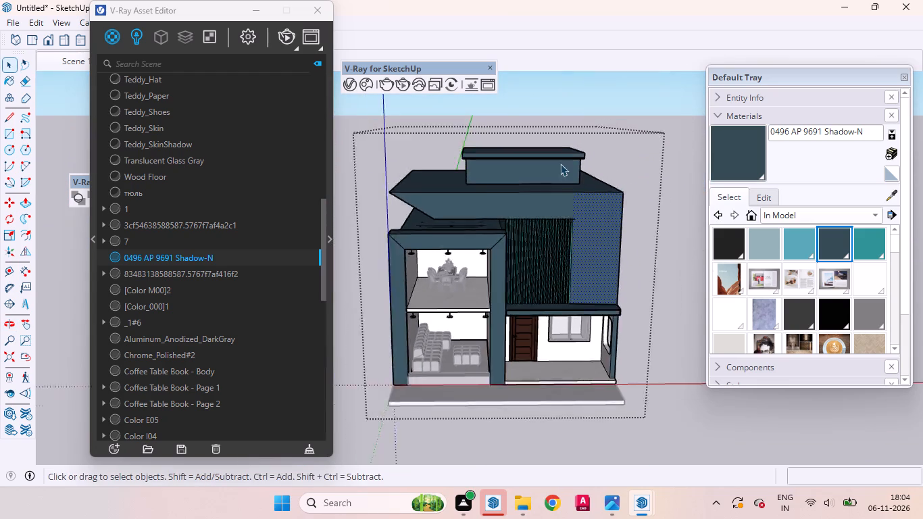
scroll(560, 164, "down", 3)
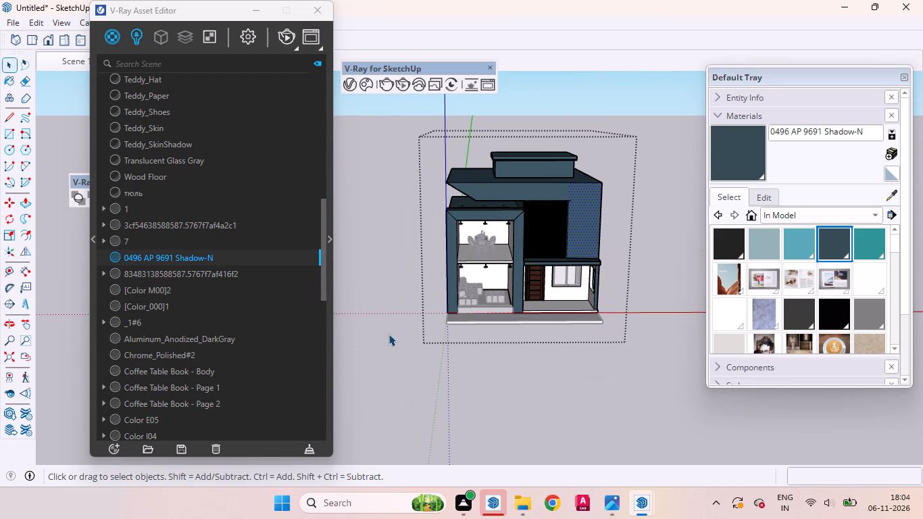
left_click(415, 330)
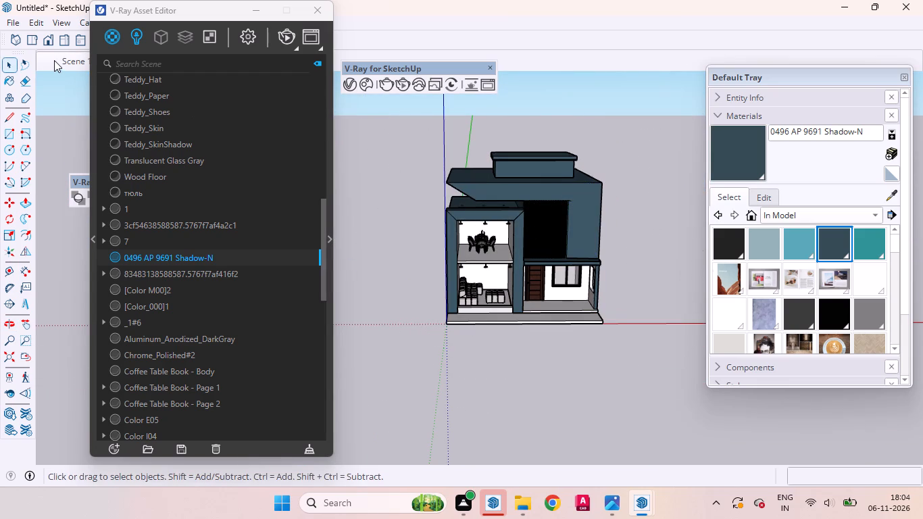
Return to the Scene 1 view and examine the curtained front windows, the sofa room and the porch.
left_click(54, 61)
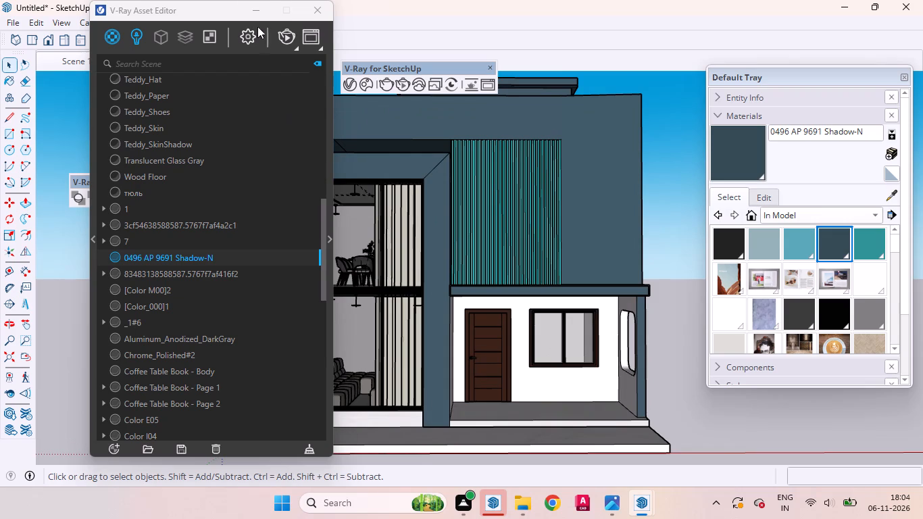
left_click_drag(224, 9, 99, 120)
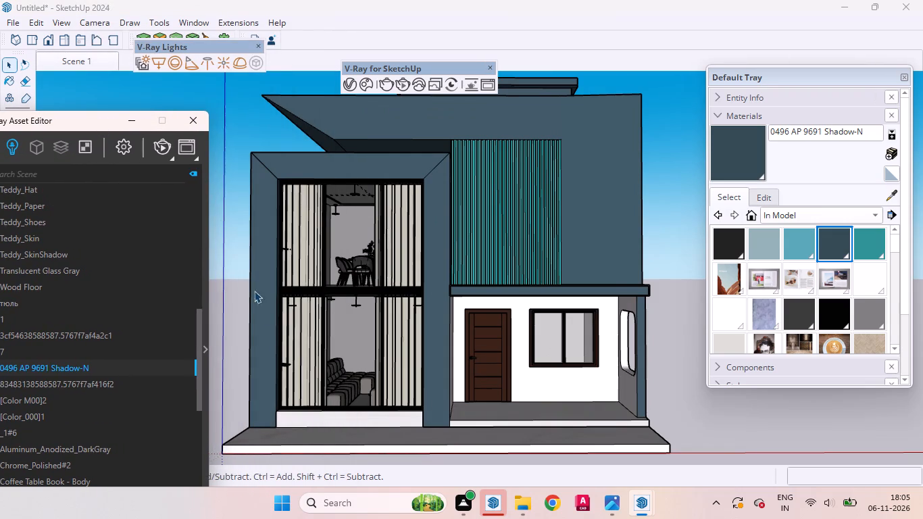
scroll(273, 358, "up", 14)
scroll(339, 289, "down", 4)
middle_click_drag(337, 187, 353, 193)
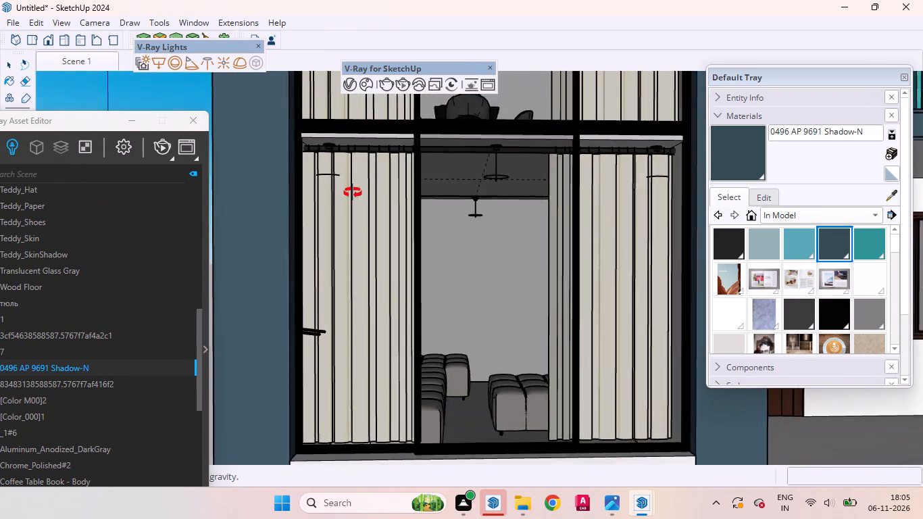
middle_click_drag(353, 193, 351, 223)
middle_click_drag(351, 233, 351, 239)
scroll(352, 243, "up", 1)
scroll(352, 243, "down", 14)
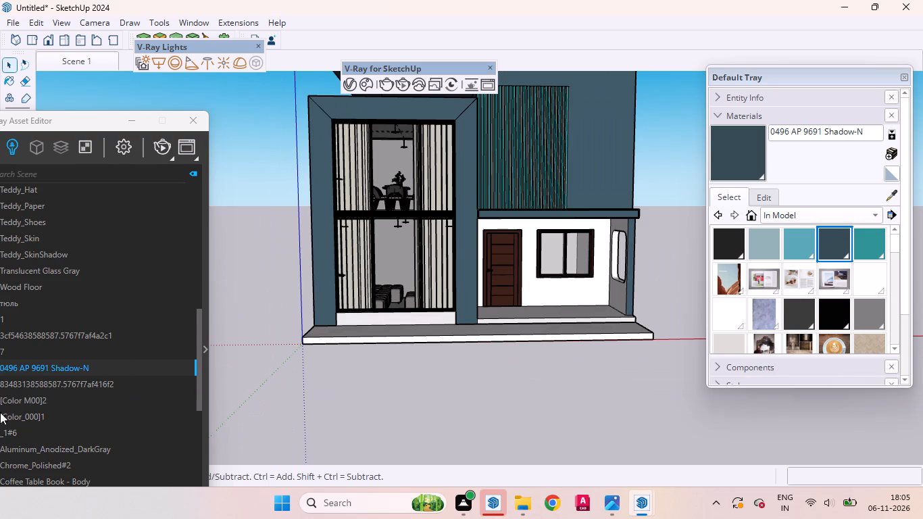
scroll(170, 377, "down", 2)
middle_click_drag(257, 385, 175, 425)
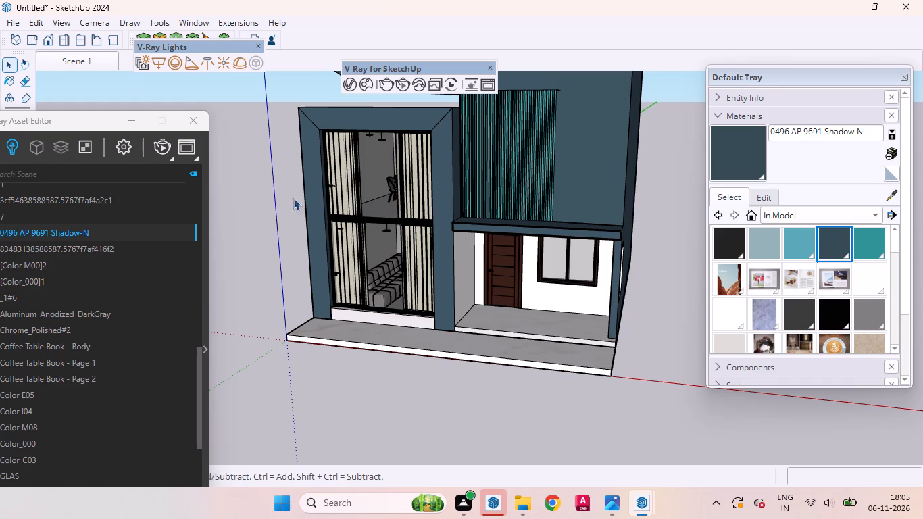
left_click(105, 63)
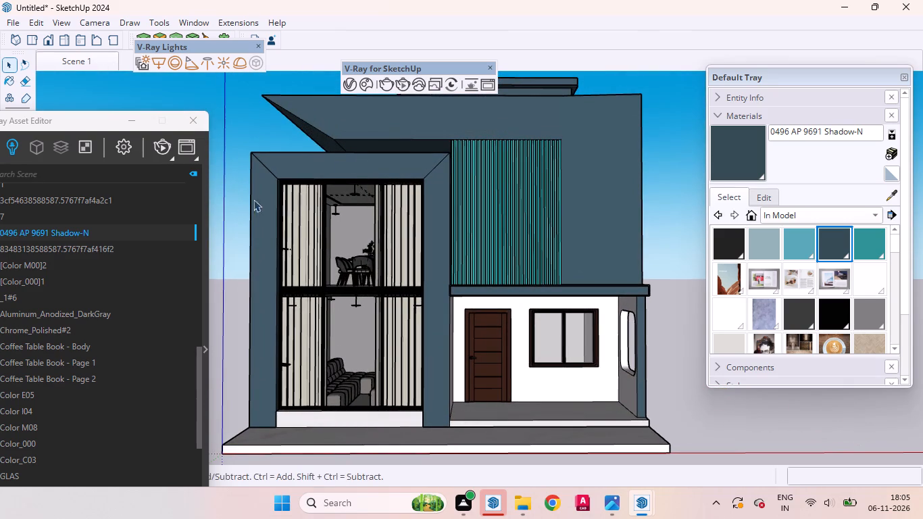
Examine the slatted panel, the roof overhang and the projecting cap of the rooftop block up close and from below.
left_click_drag(83, 120, 115, 108)
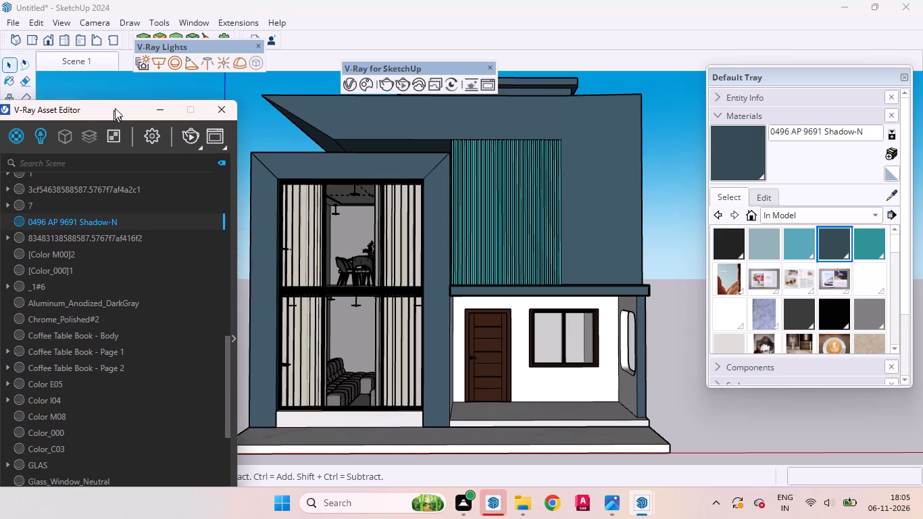
left_click_drag(115, 108, 159, 74)
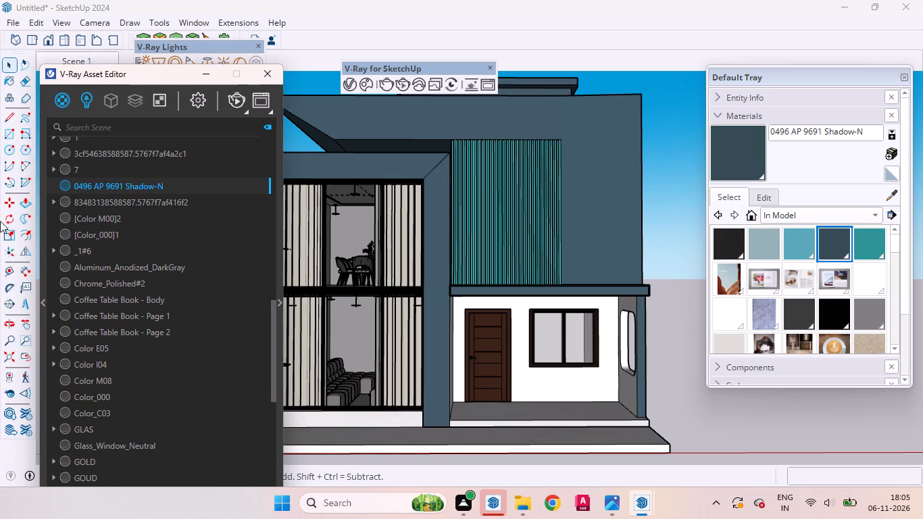
scroll(439, 239, "down", 3)
scroll(402, 168, "up", 10)
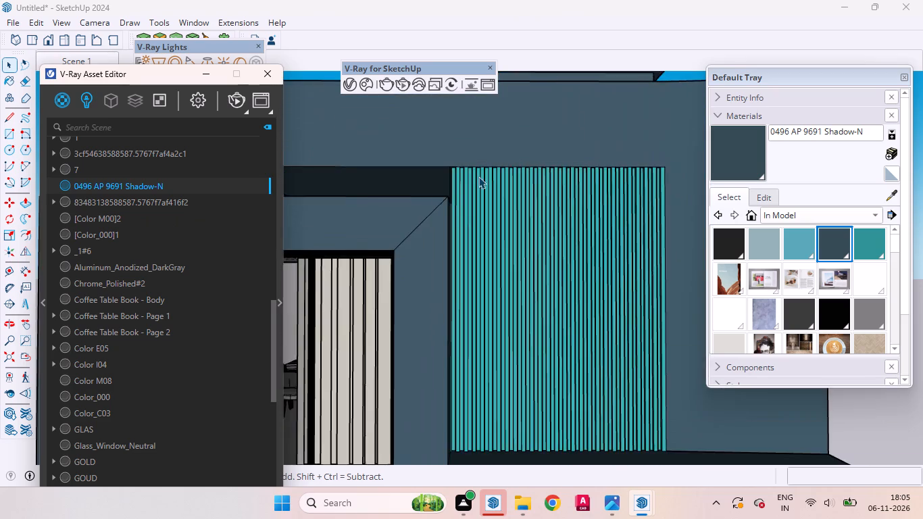
scroll(478, 176, "up", 2)
middle_click_drag(442, 203, 492, 190)
scroll(488, 203, "up", 1)
scroll(462, 230, "down", 16)
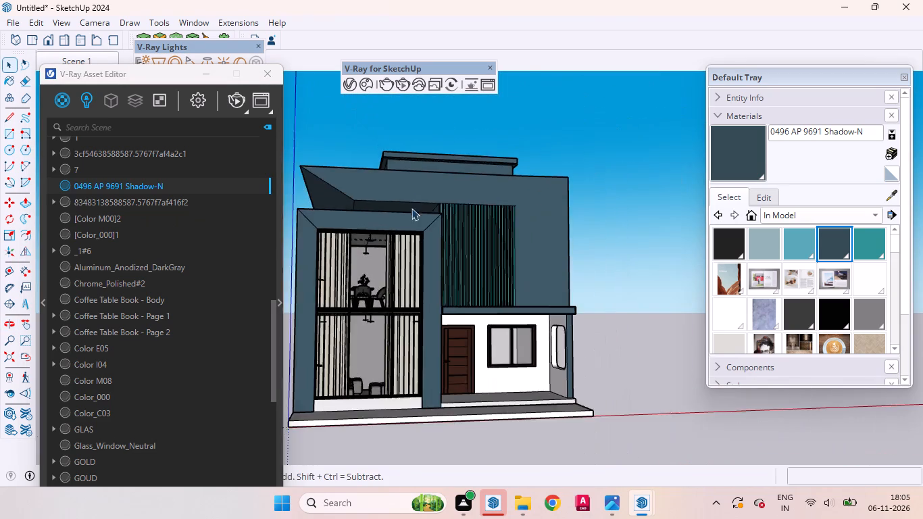
scroll(376, 215, "up", 16)
middle_click_drag(364, 226, 378, 286)
scroll(378, 271, "up", 1)
scroll(395, 248, "down", 5)
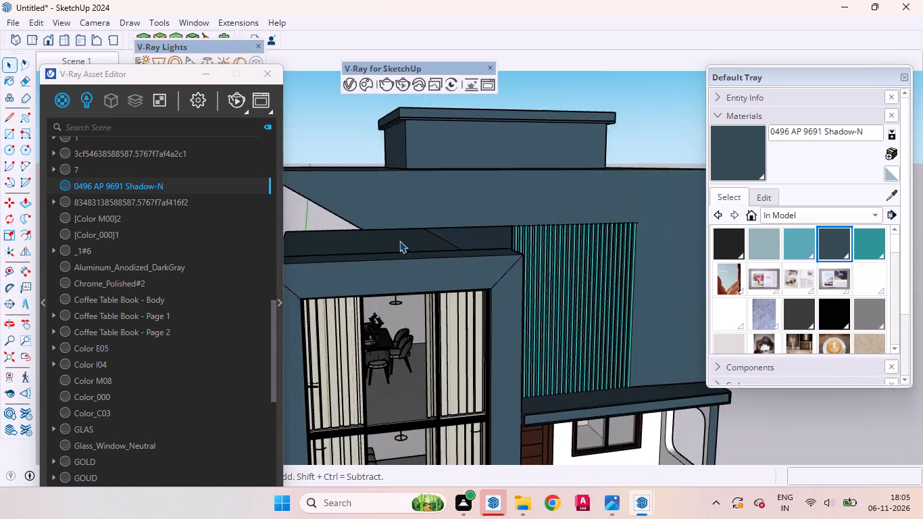
scroll(399, 241, "down", 11)
middle_click_drag(426, 250, 383, 190)
scroll(455, 232, "up", 7)
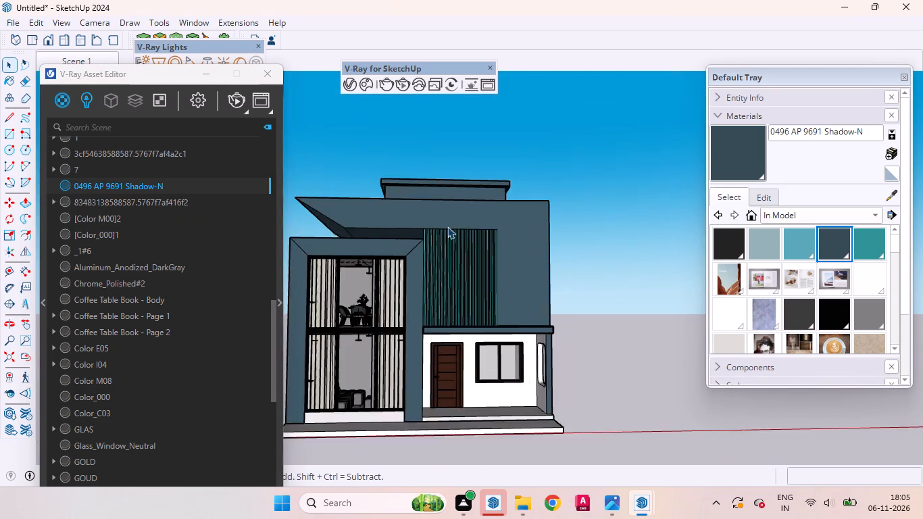
scroll(447, 226, "up", 8)
scroll(552, 218, "down", 3)
scroll(554, 219, "up", 1)
scroll(554, 219, "down", 8)
scroll(470, 189, "up", 8)
scroll(461, 206, "down", 4)
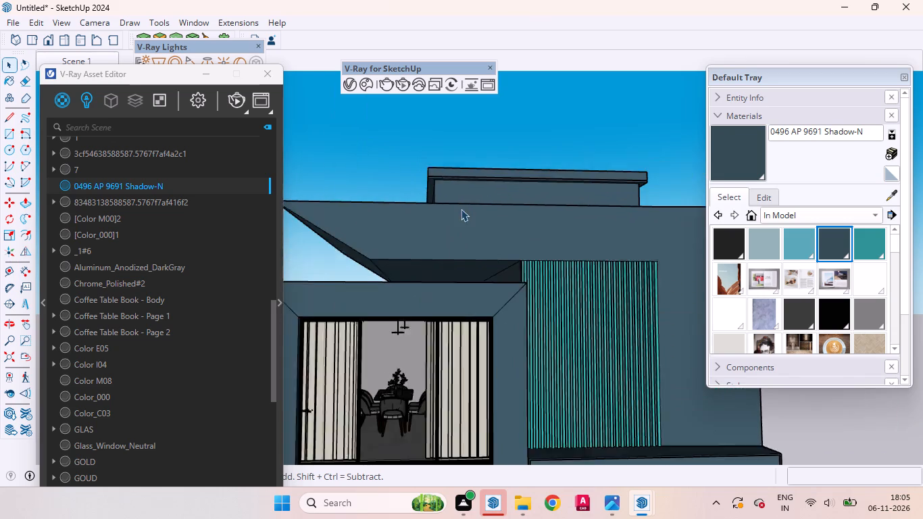
scroll(461, 209, "down", 1)
middle_click_drag(519, 215, 456, 201)
scroll(471, 147, "up", 4)
scroll(471, 147, "down", 1)
scroll(471, 147, "up", 16)
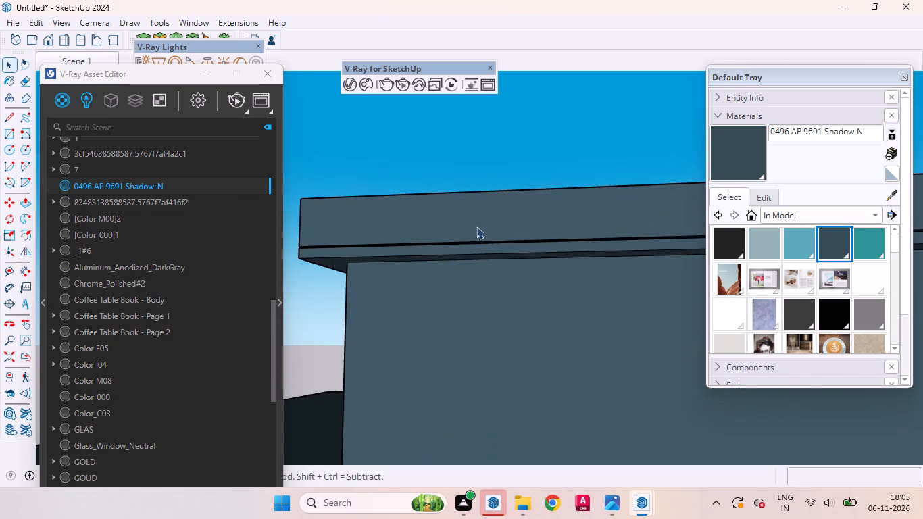
middle_click_drag(474, 230, 341, 180)
scroll(476, 282, "up", 8)
scroll(456, 239, "down", 12)
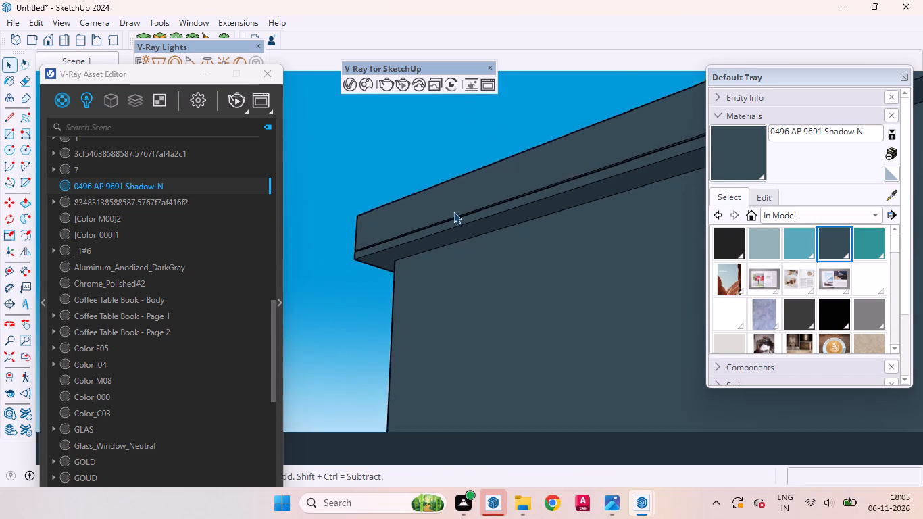
scroll(453, 212, "down", 2)
scroll(453, 212, "up", 1)
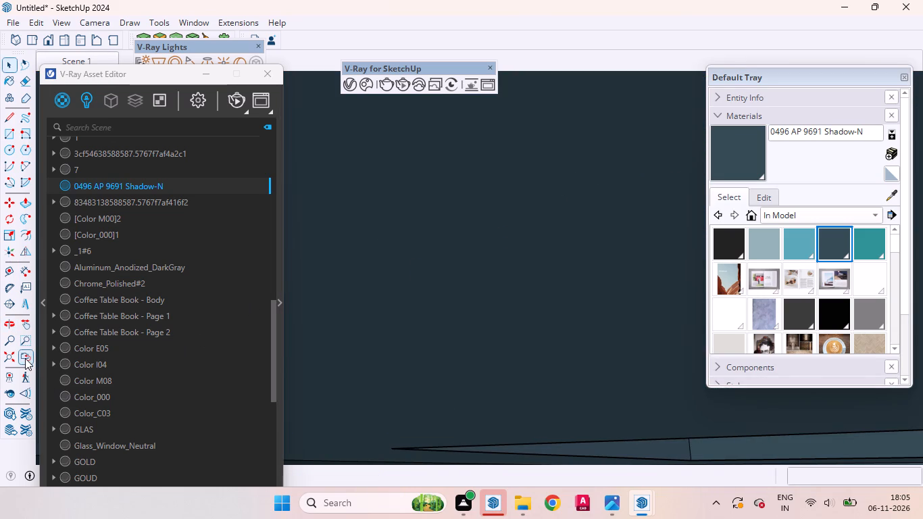
Open the house group and offset the outline of the rooftop cap's underside face inward.
left_click(25, 358)
scroll(457, 253, "up", 10)
middle_click_drag(469, 294, 424, 267)
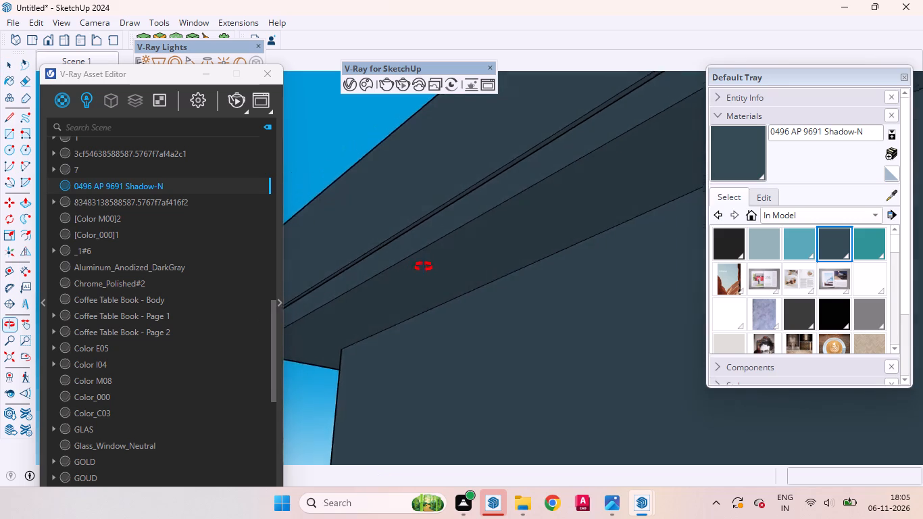
middle_click_drag(424, 267, 362, 251)
left_click(434, 272)
double_click(426, 272)
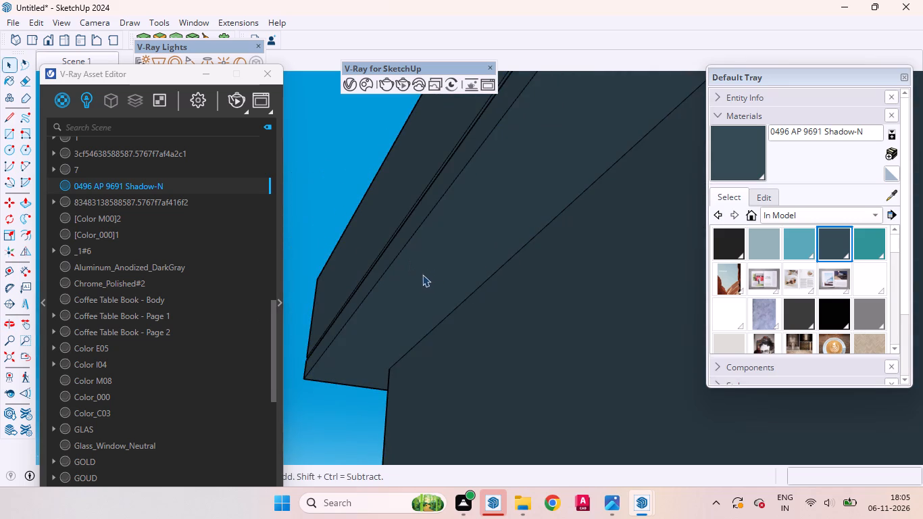
left_click(396, 263)
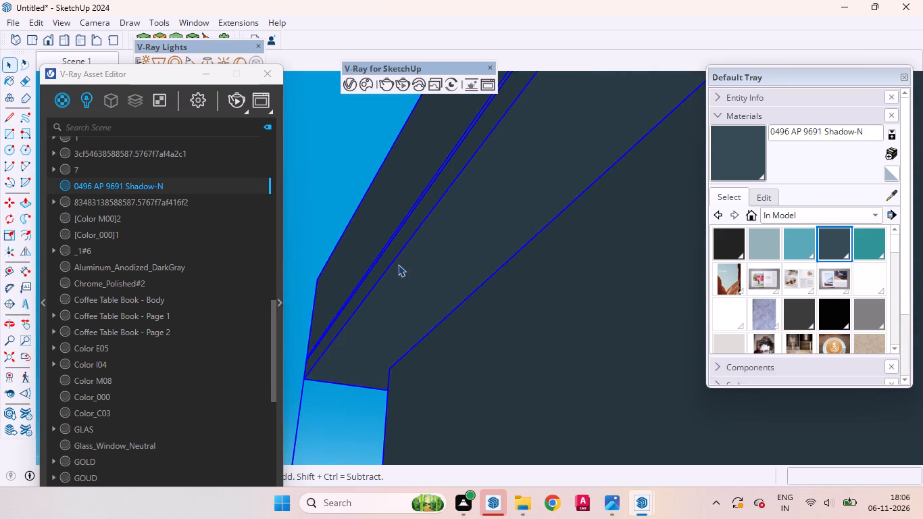
left_click(442, 275)
double_click(429, 297)
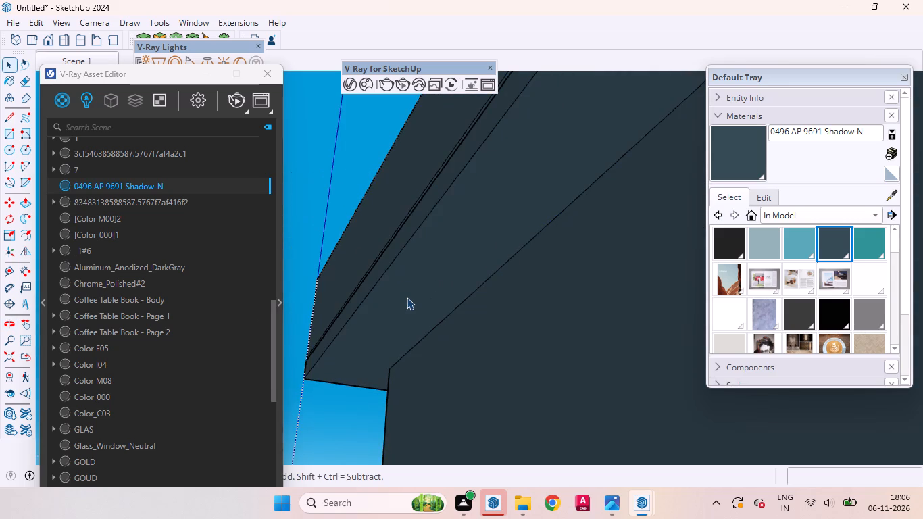
left_click(407, 297)
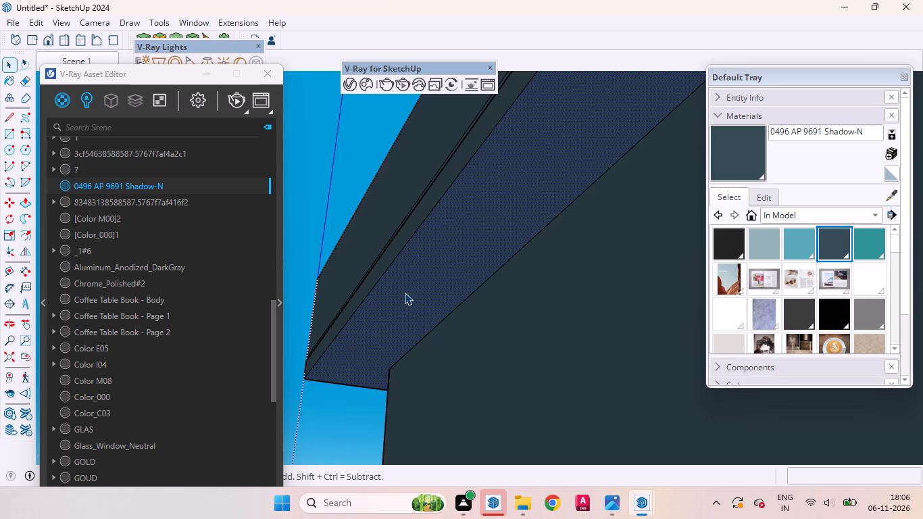
key("f")
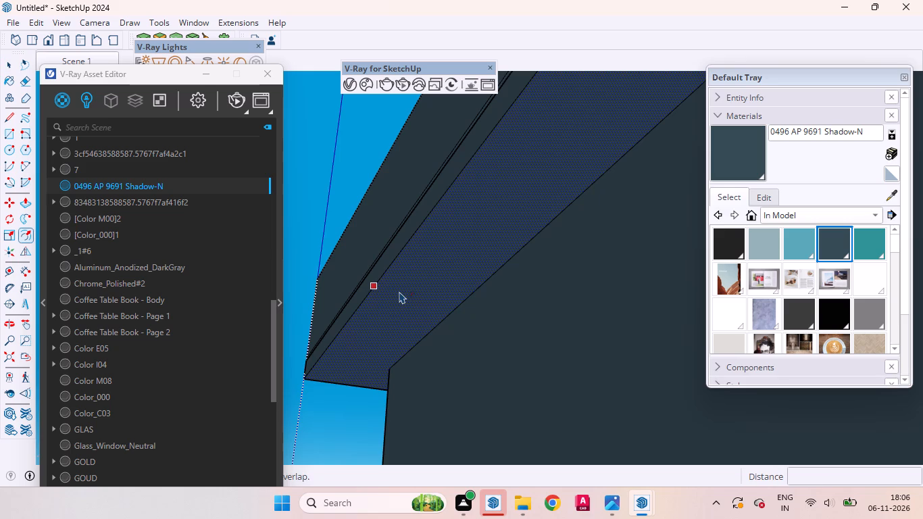
left_click_drag(399, 290, 405, 293)
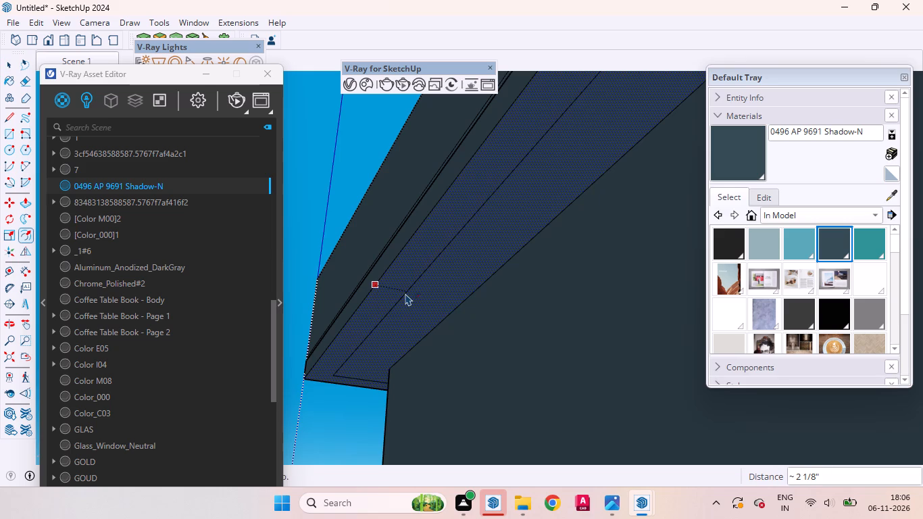
left_click_drag(405, 293, 413, 297)
middle_click_drag(430, 297, 358, 287)
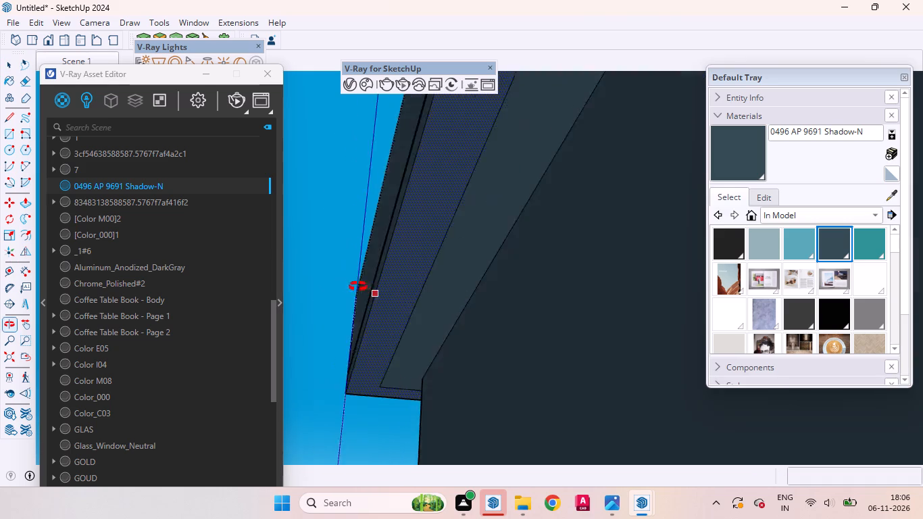
middle_click_drag(358, 287, 341, 287)
Offset the cap underside's outer outline inward again by about 3 3/16", slightly beyond the first offset line.
scroll(453, 280, "up", 4)
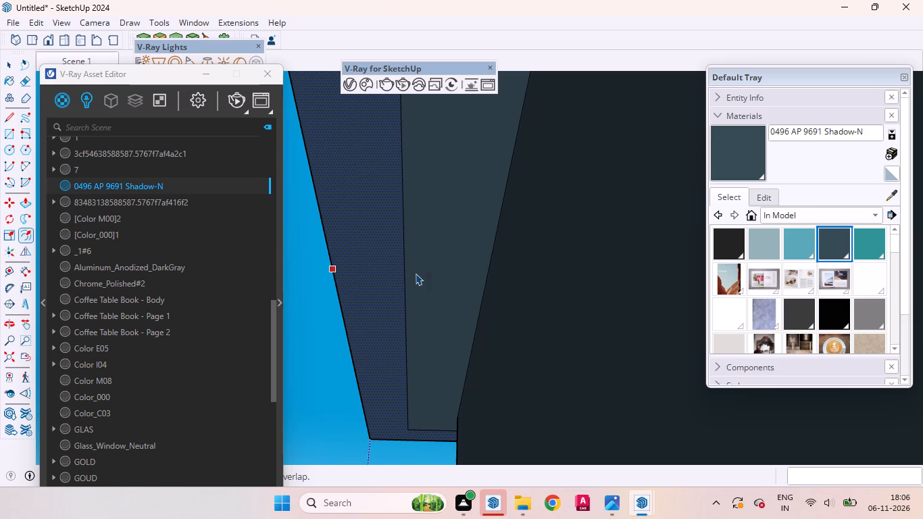
left_click_drag(370, 274, 380, 274)
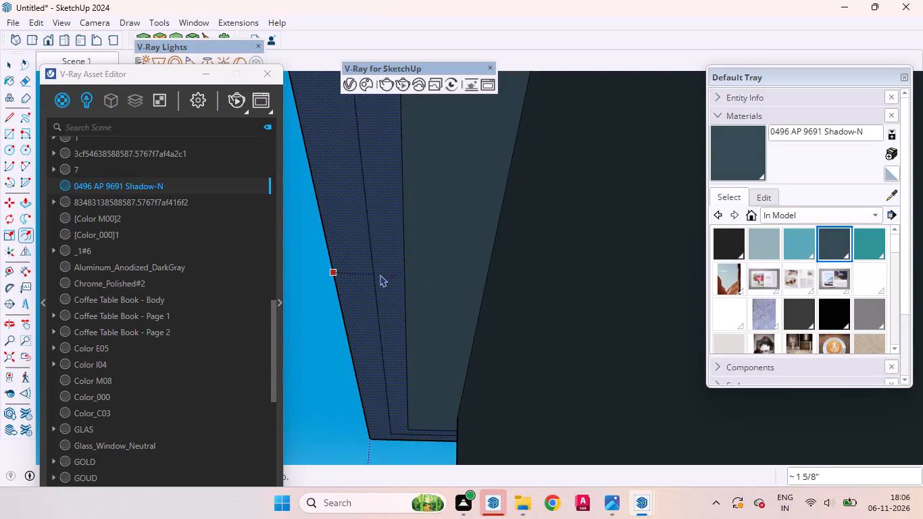
left_click_drag(380, 274, 417, 281)
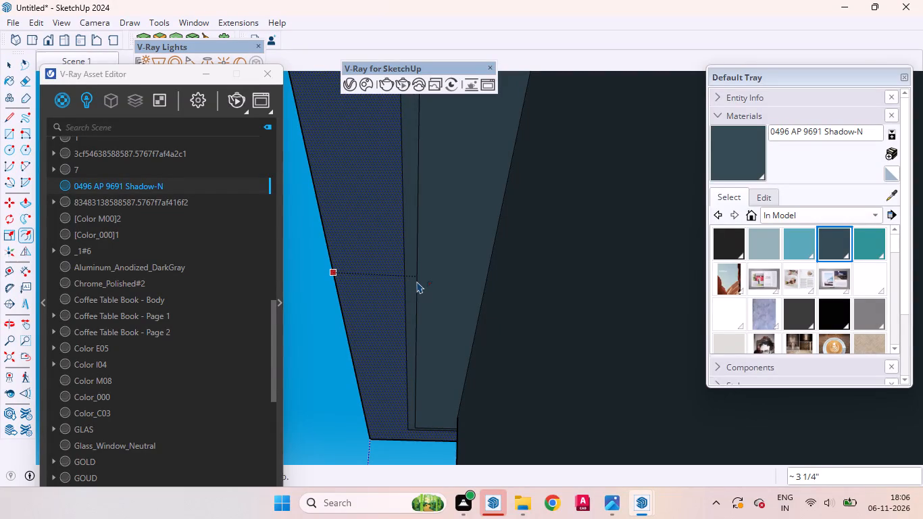
left_click_drag(417, 281, 415, 279)
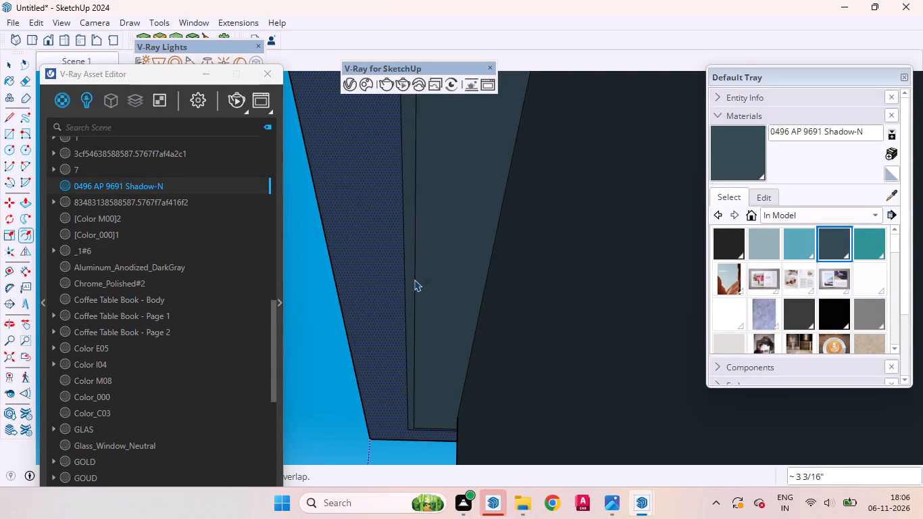
key("space")
Select the narrow strip face between the two offset lines under the rooftop cap and make it a group.
scroll(361, 218, "up", 1)
scroll(361, 218, "down", 1)
scroll(362, 218, "up", 1)
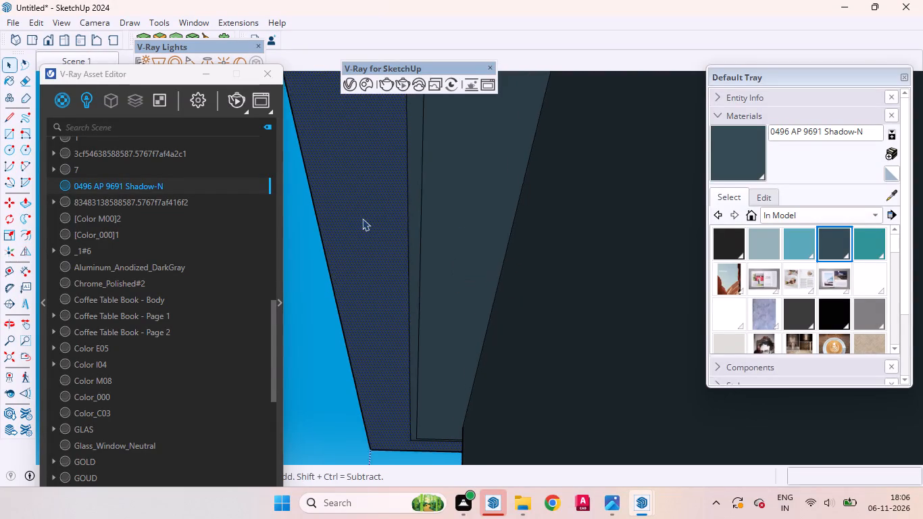
scroll(362, 218, "up", 7)
double_click(450, 223)
scroll(475, 226, "down", 5)
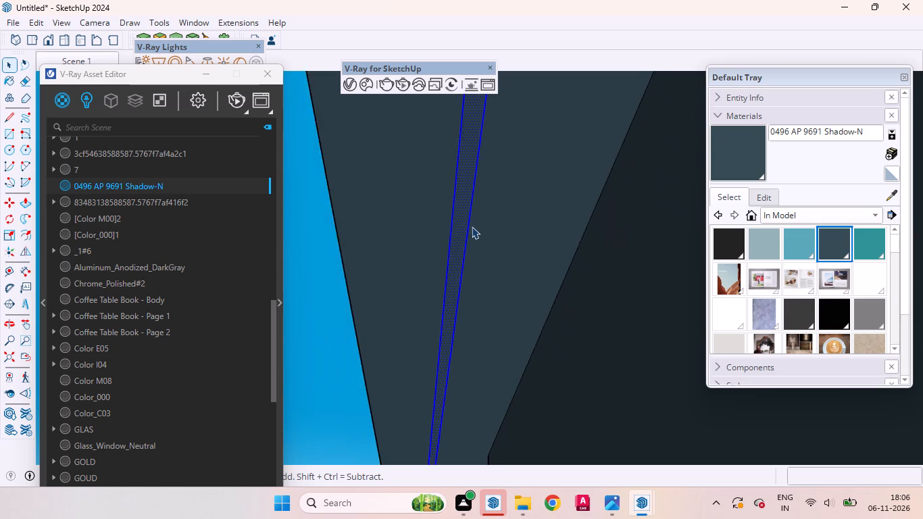
scroll(472, 226, "down", 9)
middle_click_drag(469, 264, 607, 316)
scroll(609, 316, "up", 1)
scroll(516, 255, "down", 15)
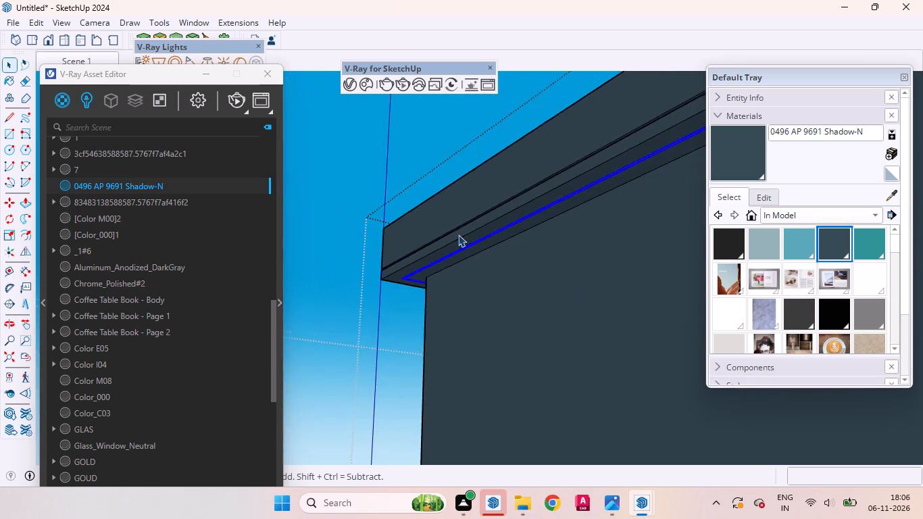
scroll(458, 234, "down", 3)
middle_click_drag(457, 270, 589, 389)
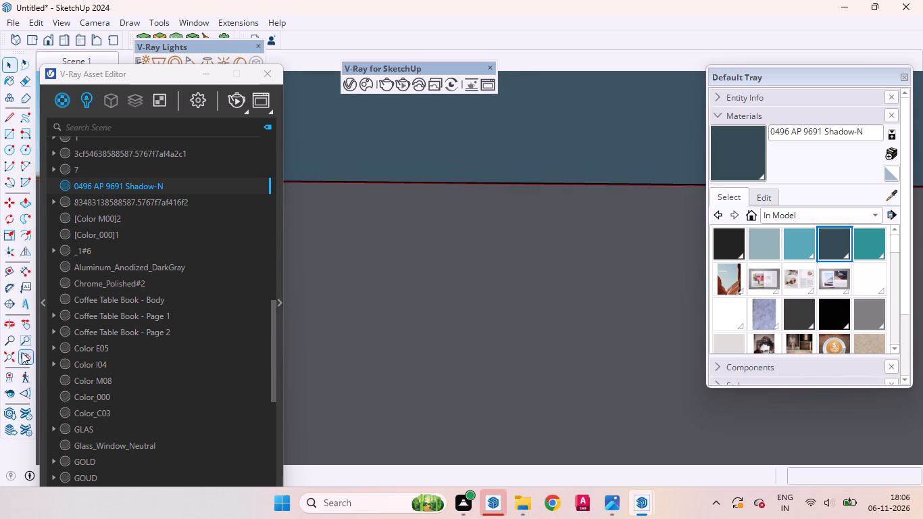
left_click(22, 352)
scroll(490, 305, "down", 20)
scroll(490, 305, "down", 6)
scroll(412, 238, "up", 1)
scroll(412, 238, "down", 3)
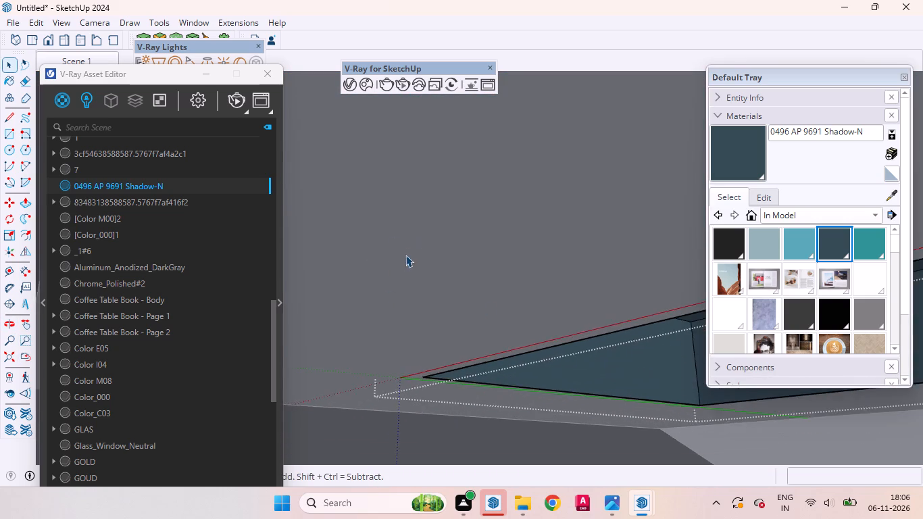
scroll(405, 255, "down", 10)
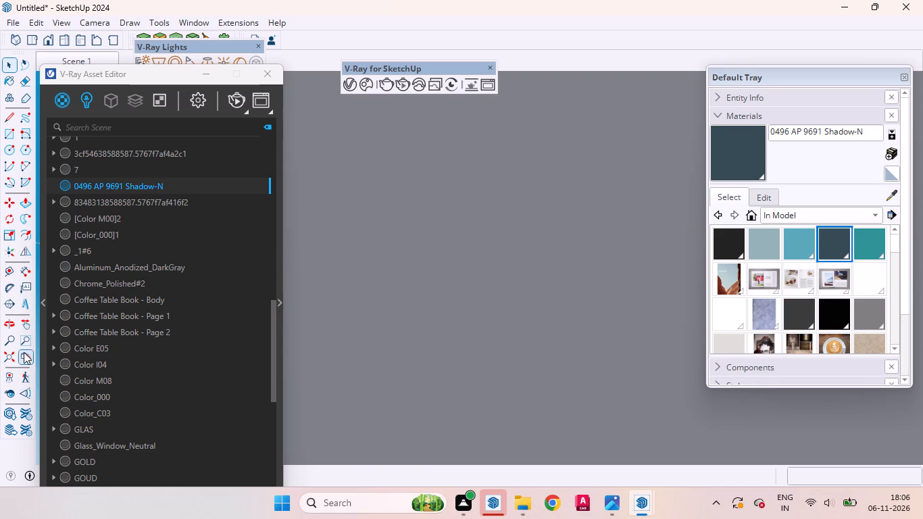
left_click(24, 352)
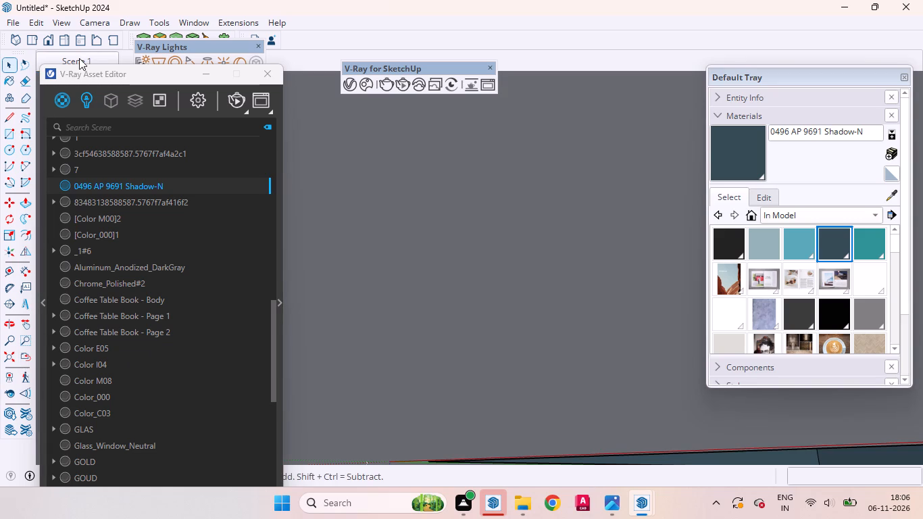
left_click(79, 58)
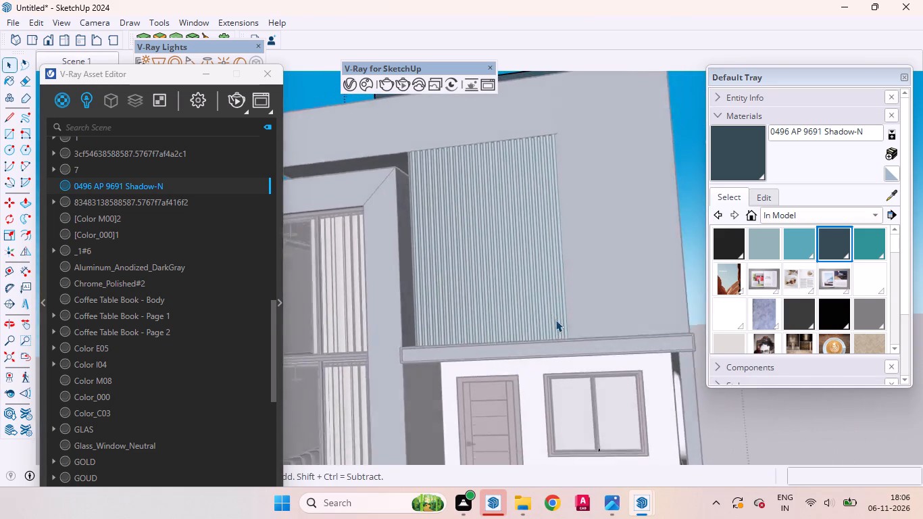
scroll(509, 388, "down", 9)
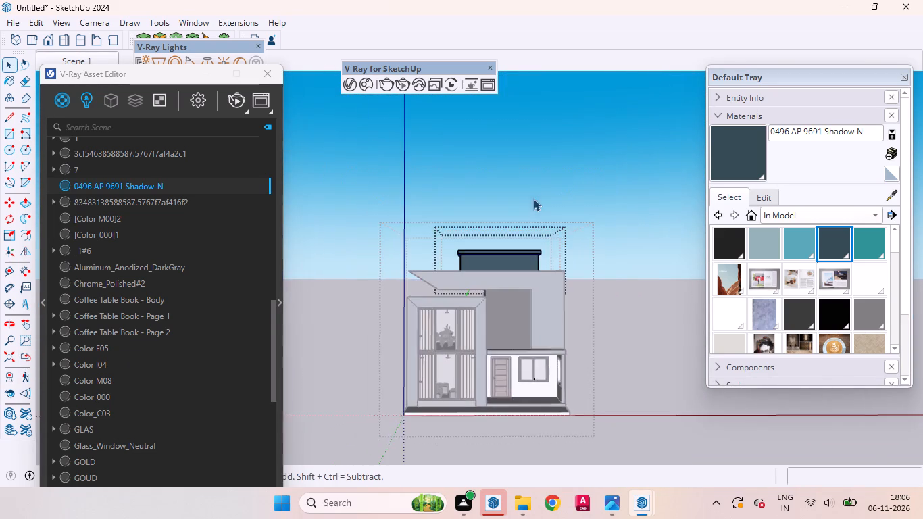
scroll(536, 192, "up", 9)
scroll(509, 285, "down", 1)
scroll(509, 285, "up", 7)
middle_click_drag(547, 324, 460, 263)
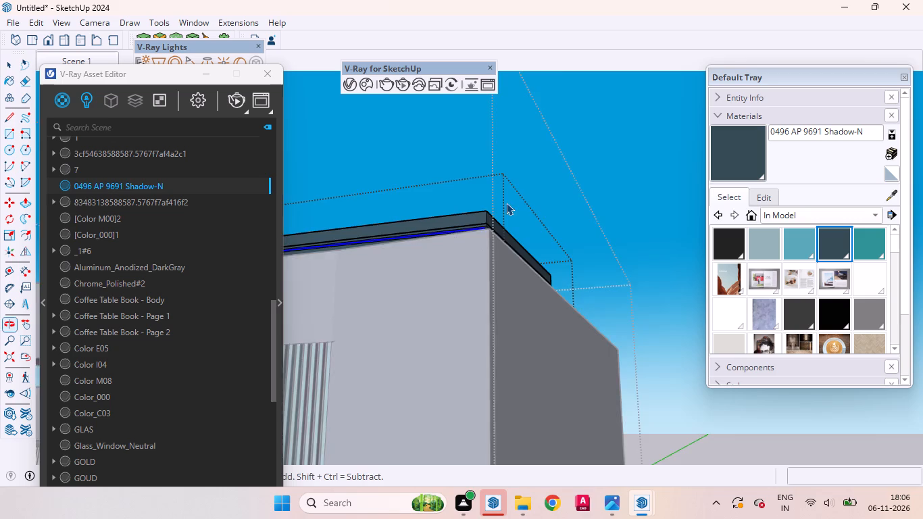
scroll(525, 192, "up", 11)
middle_click_drag(558, 297, 368, 237)
scroll(343, 253, "down", 2)
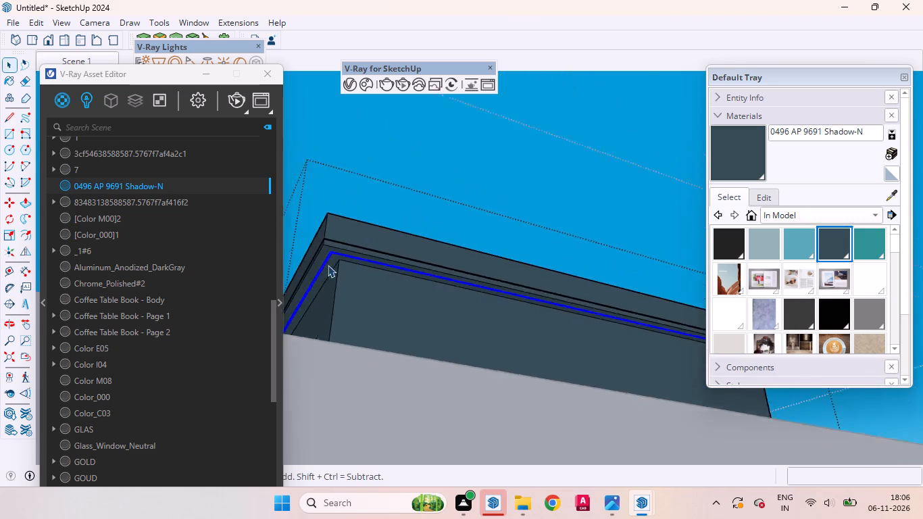
scroll(328, 265, "down", 8)
scroll(514, 307, "up", 7)
scroll(653, 335, "down", 1)
scroll(653, 335, "up", 8)
scroll(531, 340, "down", 5)
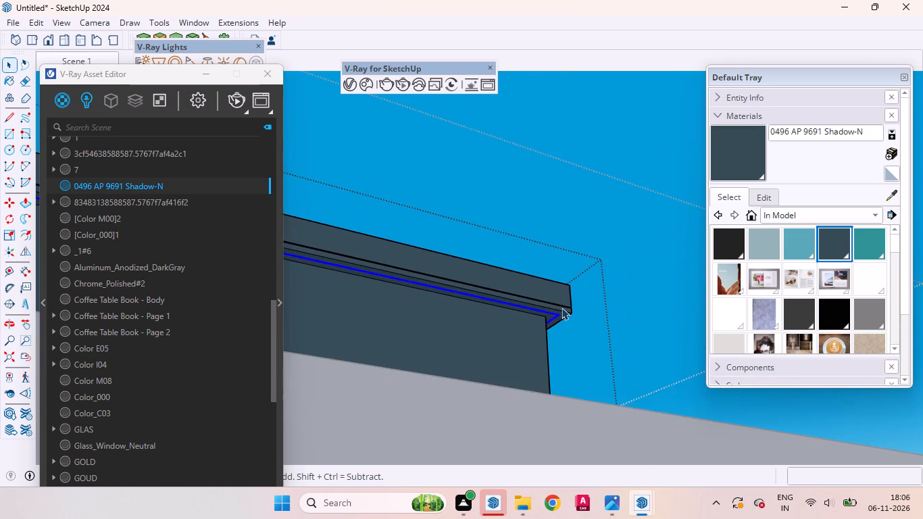
scroll(566, 302, "up", 8)
scroll(566, 311, "down", 1)
scroll(566, 312, "up", 4)
middle_click_drag(557, 357, 449, 231)
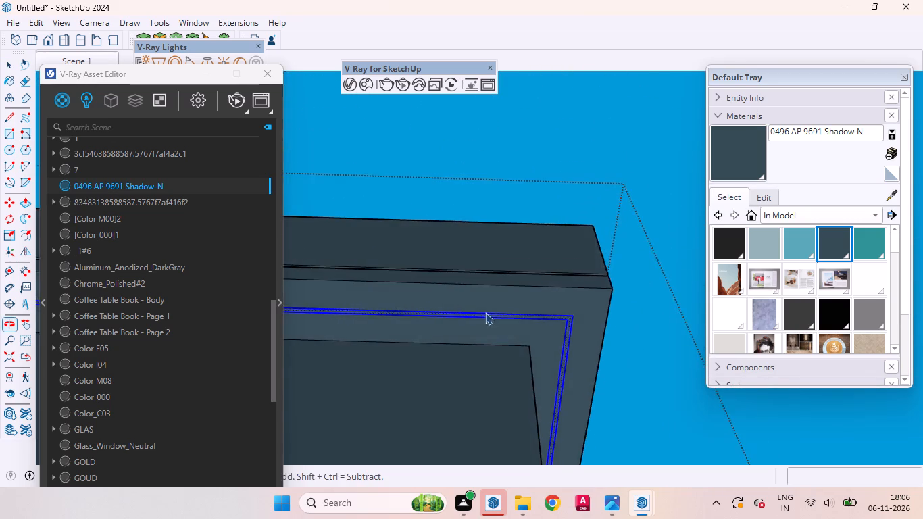
scroll(539, 364, "up", 11)
right_click(582, 297)
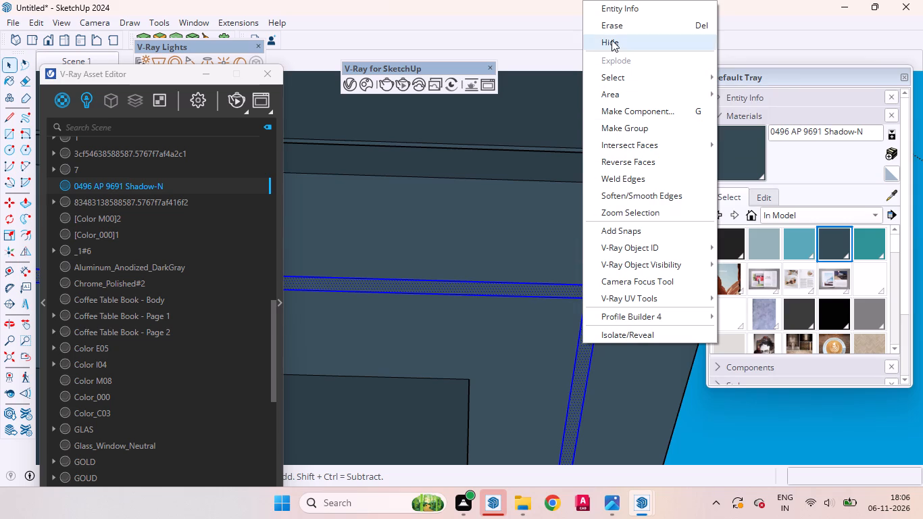
left_click(632, 130)
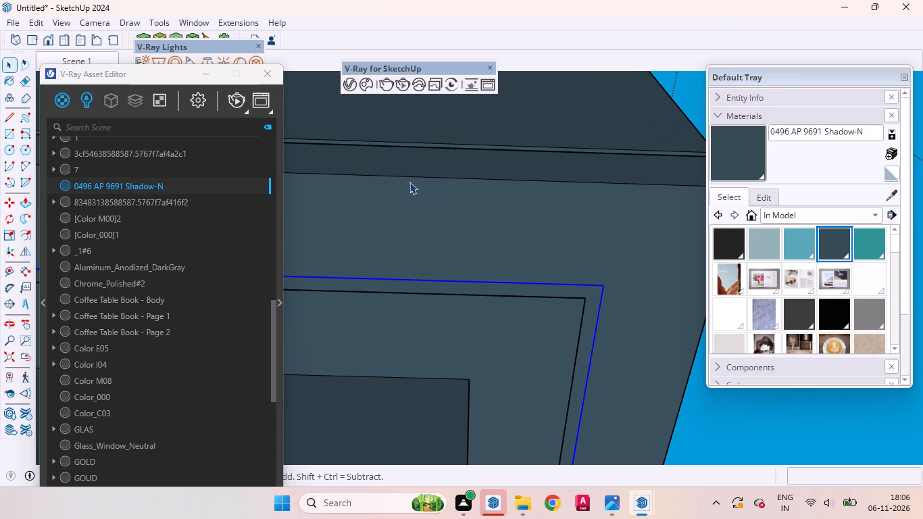
Convert the grouped strip under the rooftop cap into a V-Ray mesh light and leave the rooftop block's group.
left_click_drag(174, 74, 162, 110)
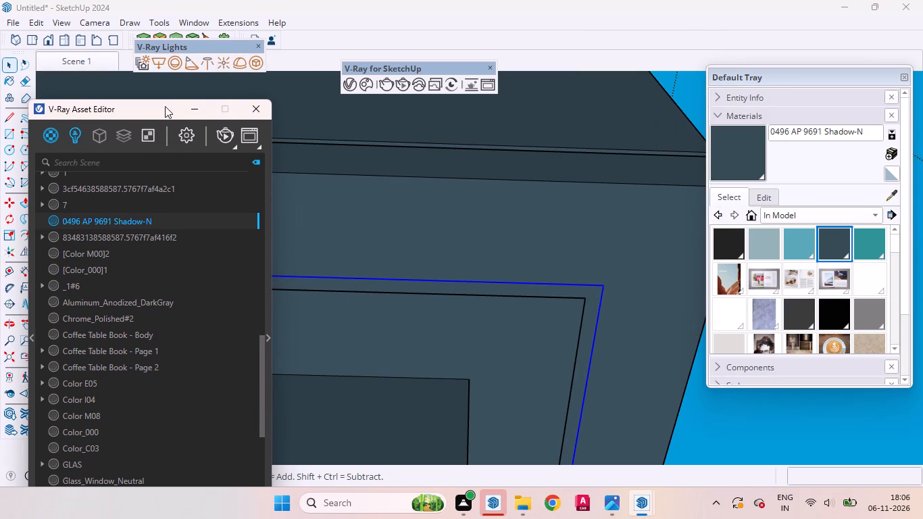
left_click(255, 60)
scroll(457, 236, "down", 9)
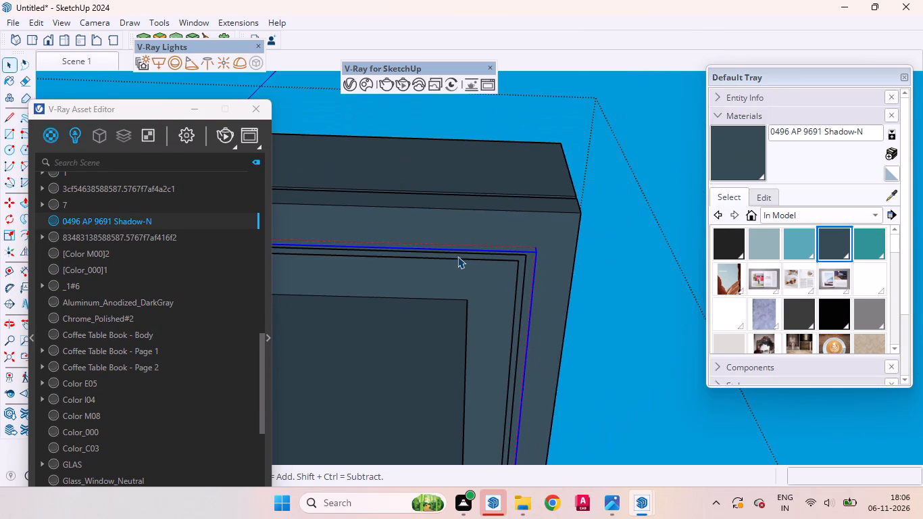
middle_click_drag(457, 264, 673, 402)
middle_click_drag(513, 220, 601, 370)
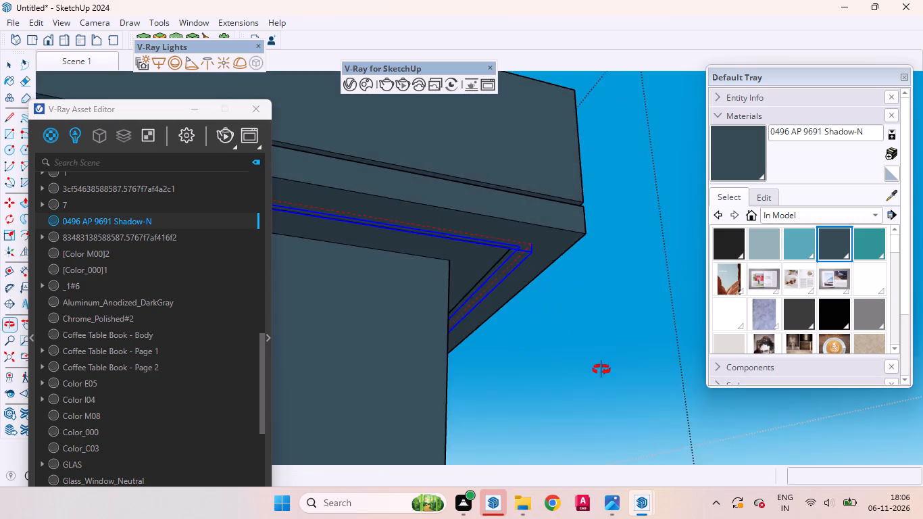
middle_click_drag(601, 370, 607, 365)
scroll(597, 295, "down", 12)
middle_click_drag(564, 297, 721, 387)
scroll(656, 345, "down", 5)
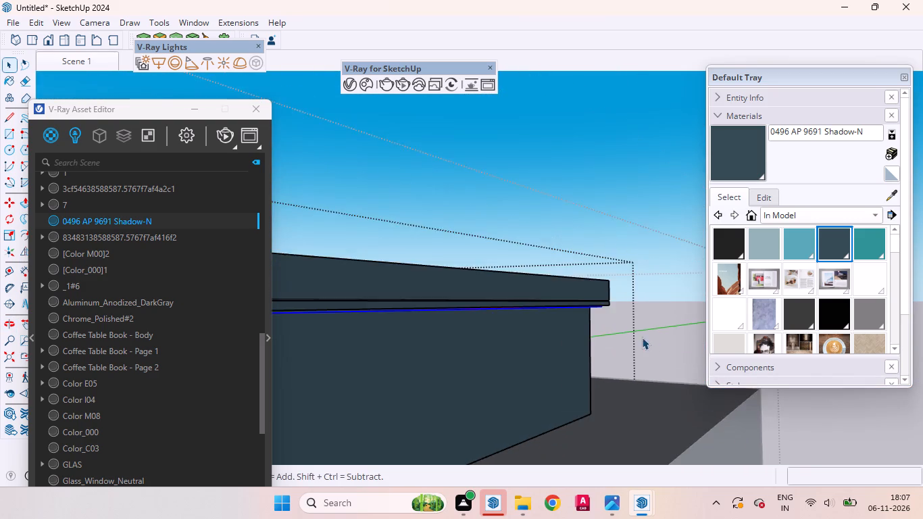
scroll(642, 337, "down", 15)
middle_click_drag(480, 321, 665, 332)
scroll(670, 309, "up", 1)
scroll(670, 305, "down", 5)
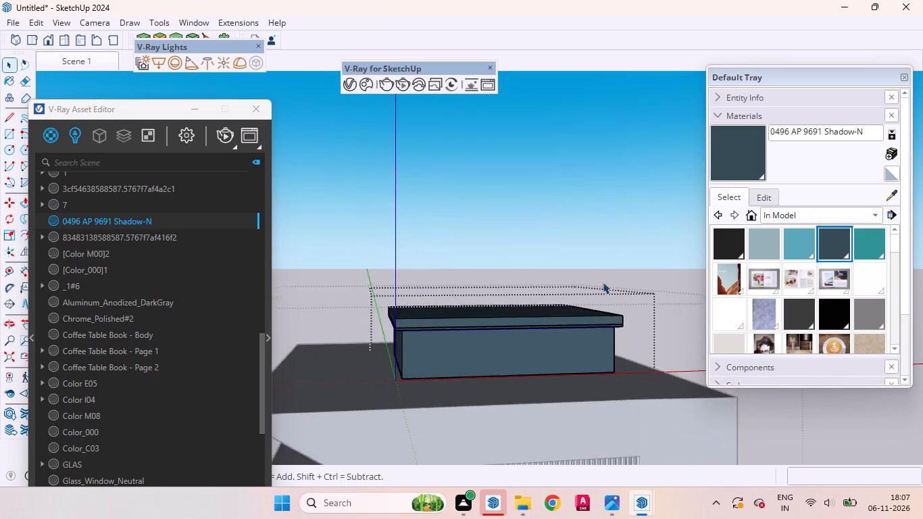
scroll(603, 282, "down", 9)
scroll(534, 280, "up", 3)
scroll(534, 280, "down", 1)
scroll(534, 280, "up", 1)
left_click(580, 197)
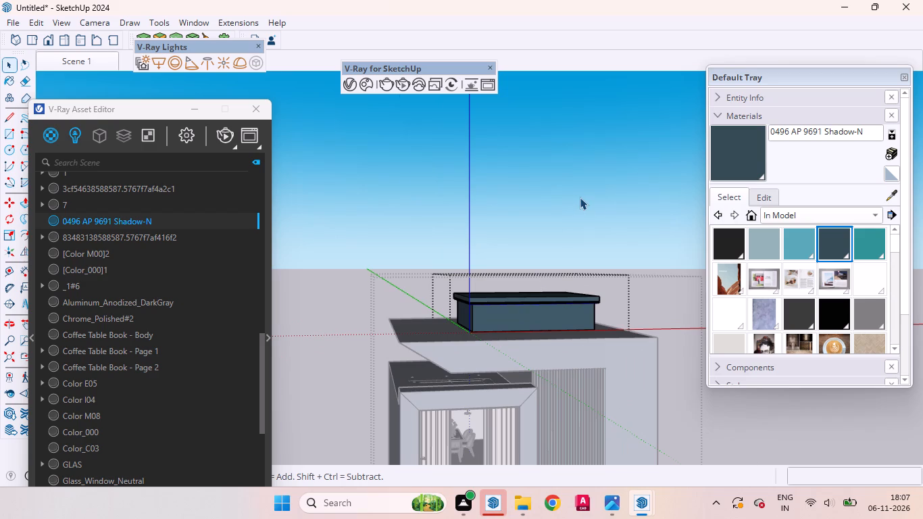
Examine the strip light under the rooftop cap from below and from the front, and close the house group.
scroll(507, 255, "up", 11)
middle_click_drag(446, 391, 454, 300)
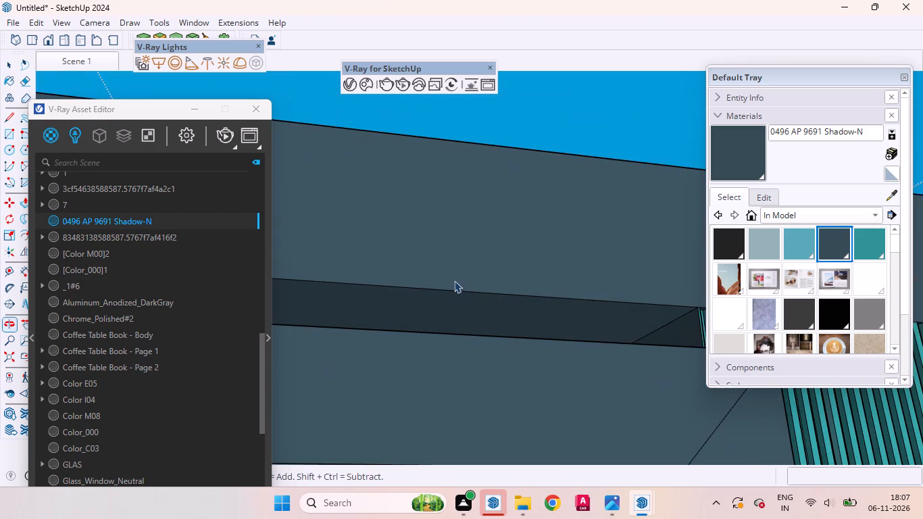
scroll(395, 366, "down", 16)
scroll(470, 310, "up", 12)
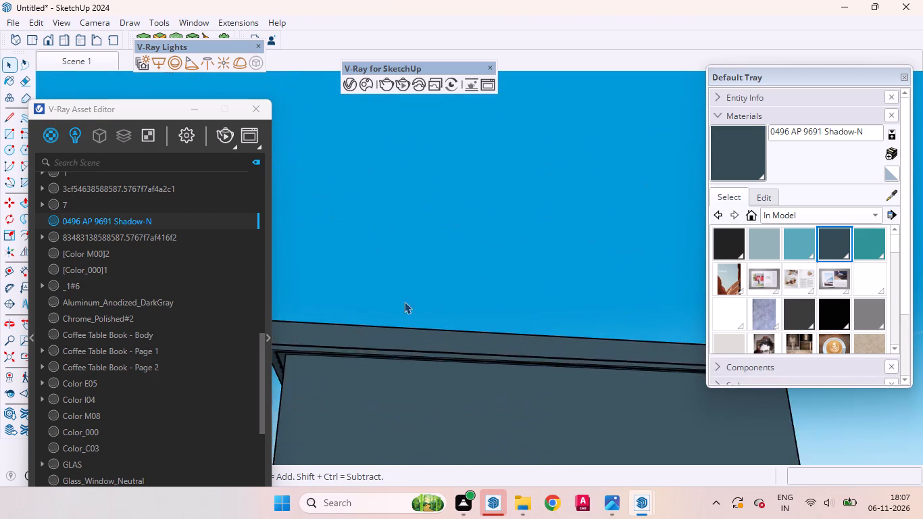
scroll(404, 301, "up", 4)
scroll(295, 362, "down", 12)
middle_click_drag(381, 414, 392, 349)
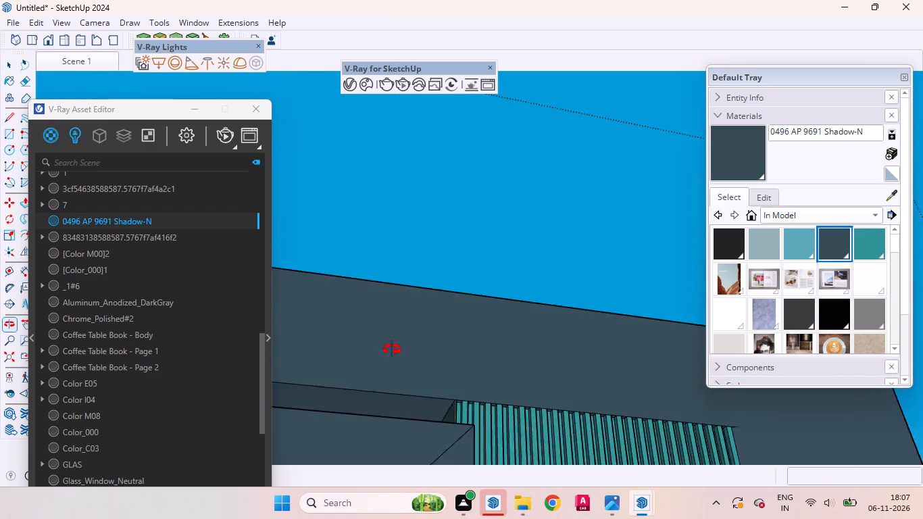
middle_click_drag(392, 349, 384, 402)
scroll(380, 395, "up", 7)
scroll(378, 381, "down", 10)
scroll(361, 370, "up", 5)
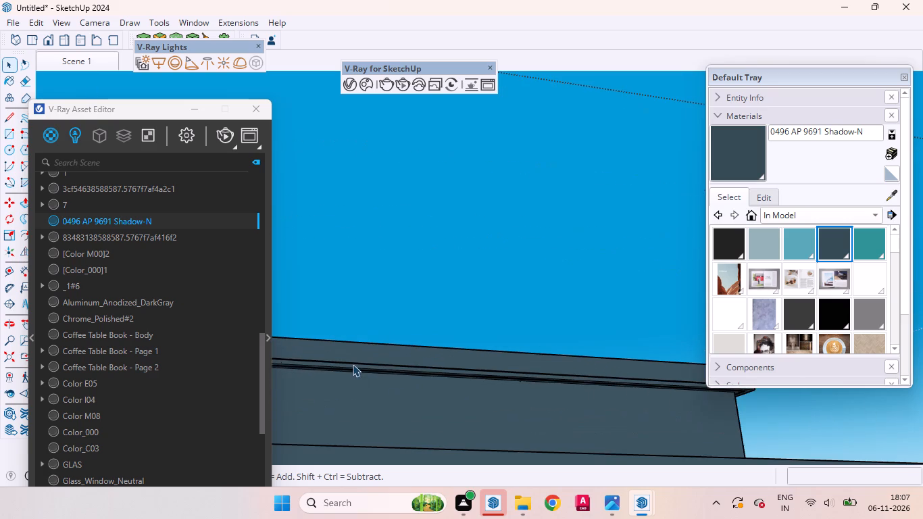
scroll(353, 364, "up", 6)
scroll(406, 391, "down", 9)
scroll(382, 394, "up", 13)
middle_click_drag(364, 399, 360, 345)
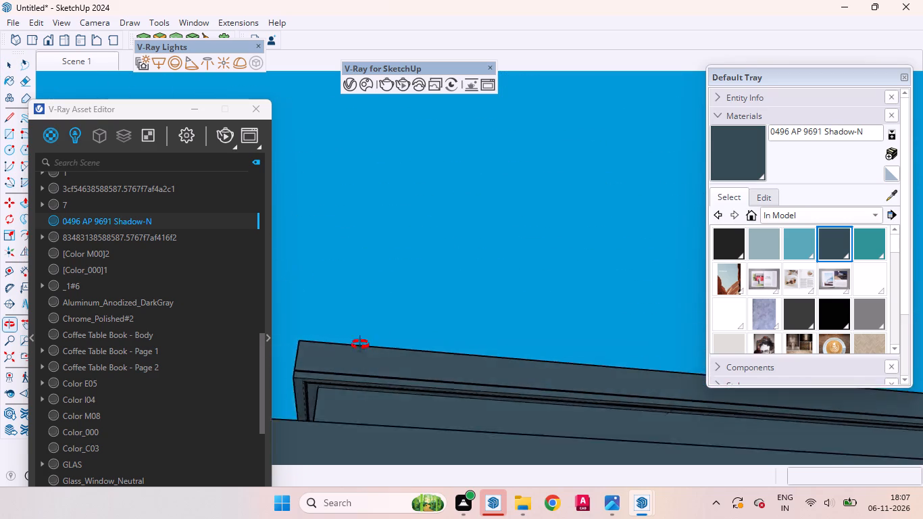
middle_click_drag(360, 345, 349, 381)
scroll(348, 374, "up", 16)
middle_click_drag(375, 410, 392, 368)
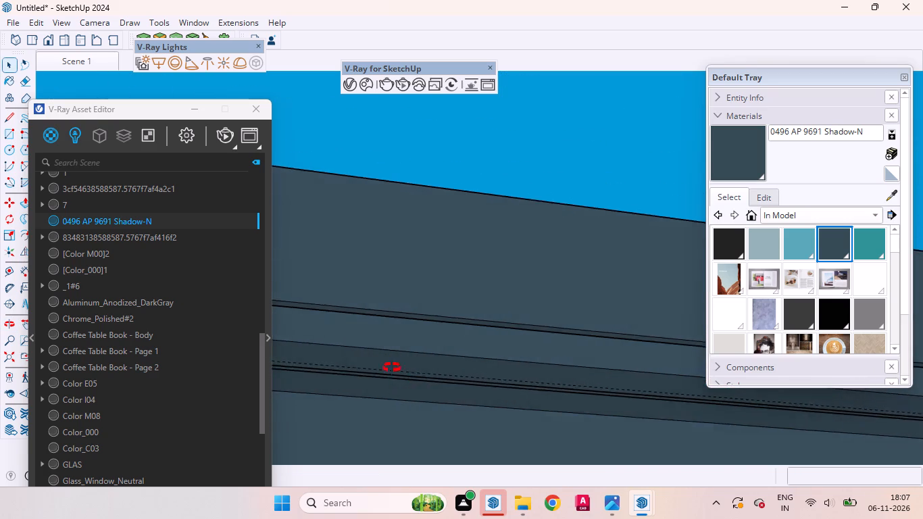
middle_click_drag(392, 368, 340, 459)
scroll(415, 335, "down", 9)
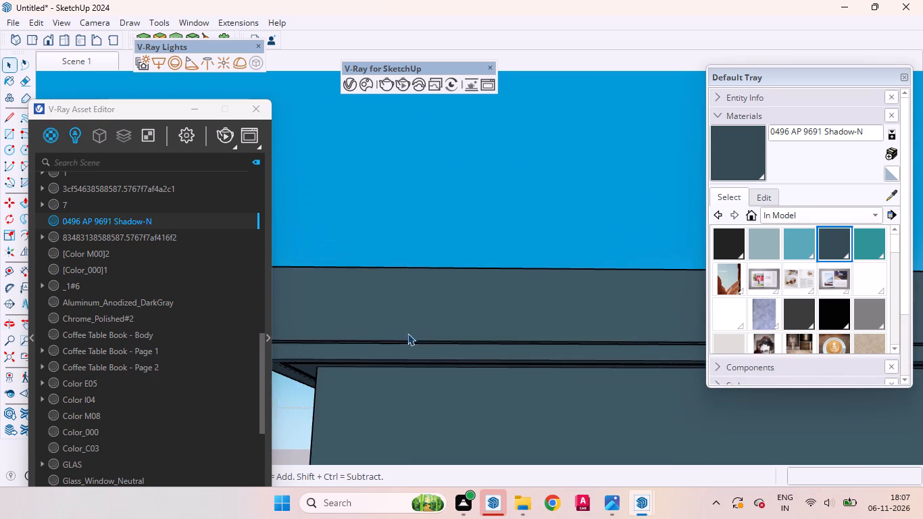
middle_click_drag(418, 343, 397, 412)
scroll(386, 349, "down", 20)
scroll(411, 306, "up", 1)
scroll(411, 306, "down", 5)
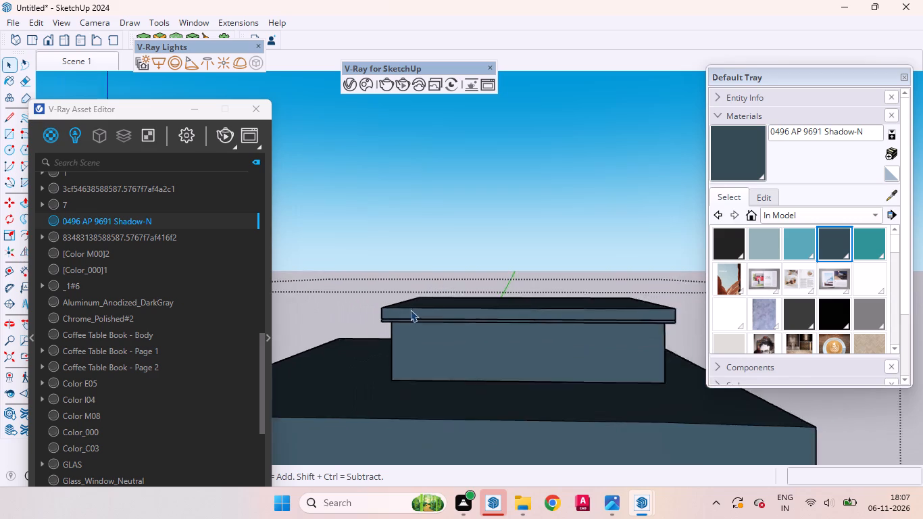
scroll(410, 310, "down", 13)
scroll(524, 189, "down", 1)
scroll(524, 191, "up", 1)
scroll(525, 192, "down", 3)
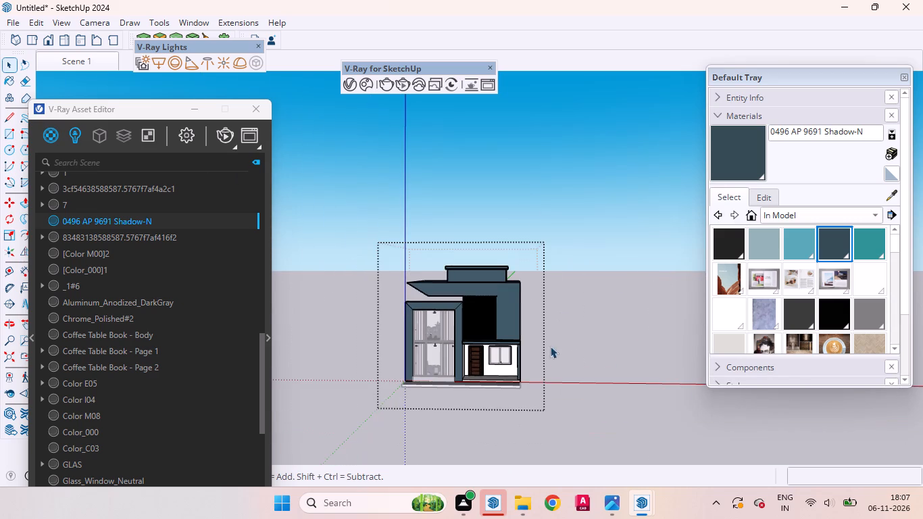
scroll(438, 312, "up", 4)
left_click(349, 364)
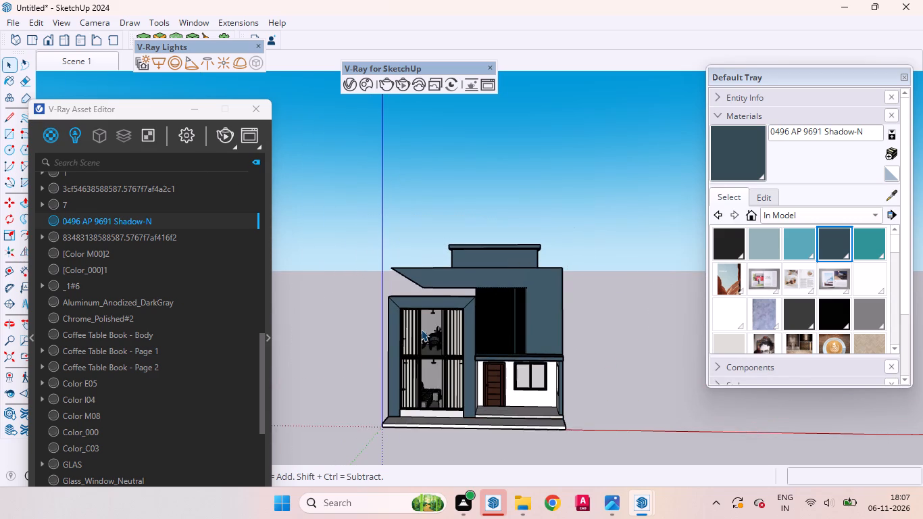
Hide the upper-floor front window component in front of the dining room.
scroll(421, 329, "up", 7)
scroll(415, 330, "down", 1)
left_click(415, 330)
right_click(415, 330)
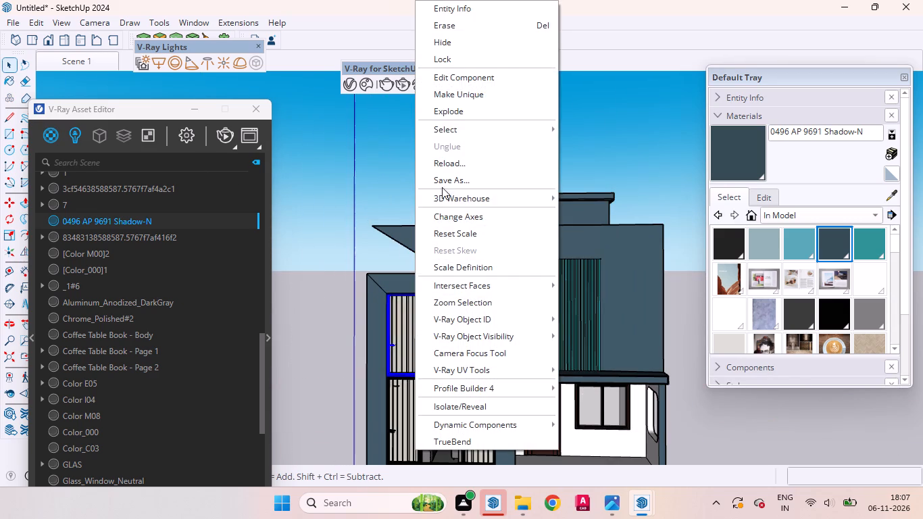
left_click(445, 47)
Open the dining-room ceiling light nearest the front window for editing, to reach its fixture and IES light.
scroll(467, 311, "up", 5)
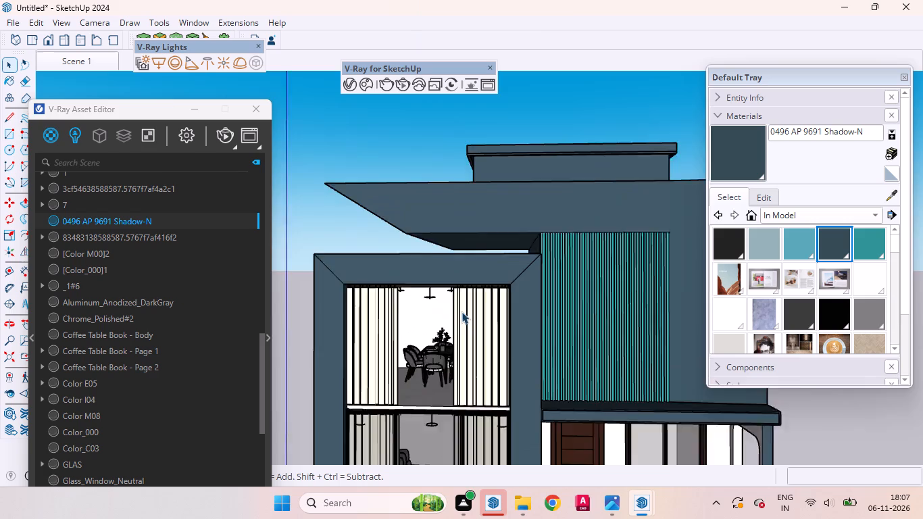
scroll(461, 312, "up", 9)
middle_click_drag(415, 284, 415, 243)
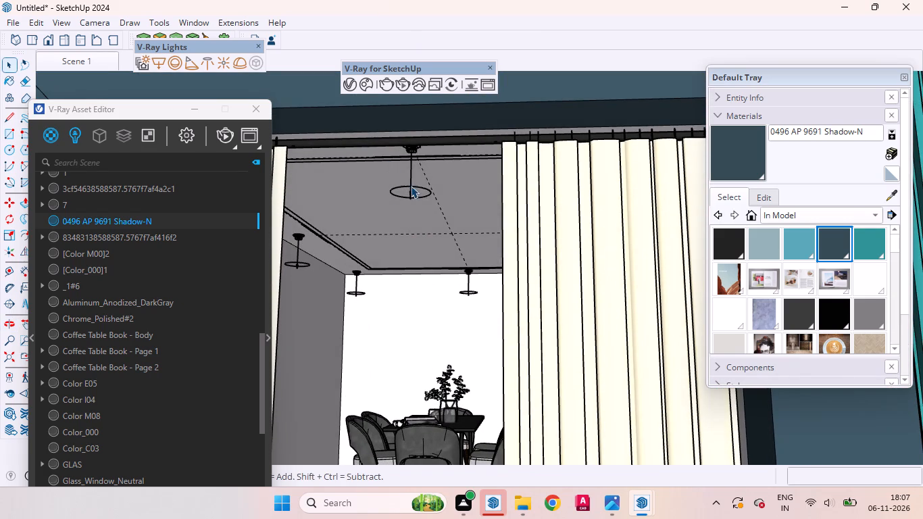
left_click(411, 186)
double_click(411, 186)
left_click(411, 186)
scroll(414, 158, "up", 1)
scroll(414, 158, "down", 1)
scroll(414, 158, "up", 2)
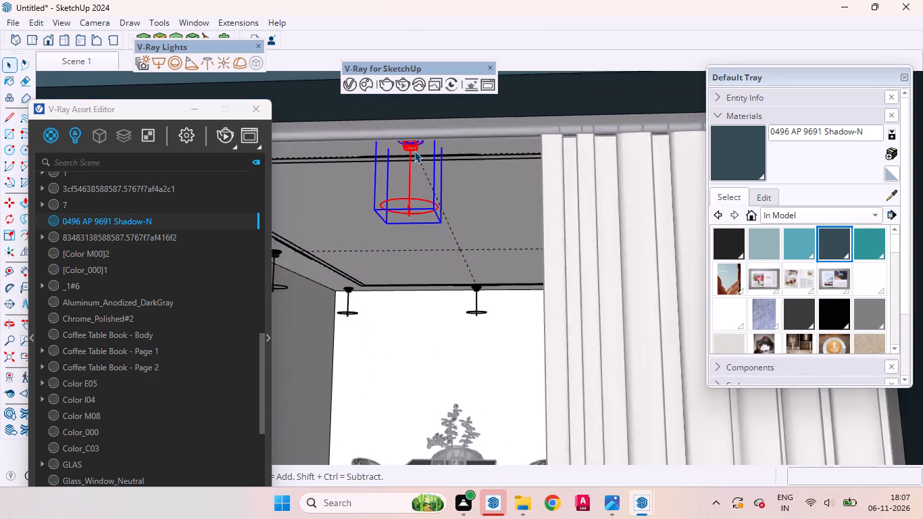
scroll(414, 151, "up", 4)
scroll(407, 135, "down", 1)
scroll(407, 135, "up", 13)
left_click(437, 163)
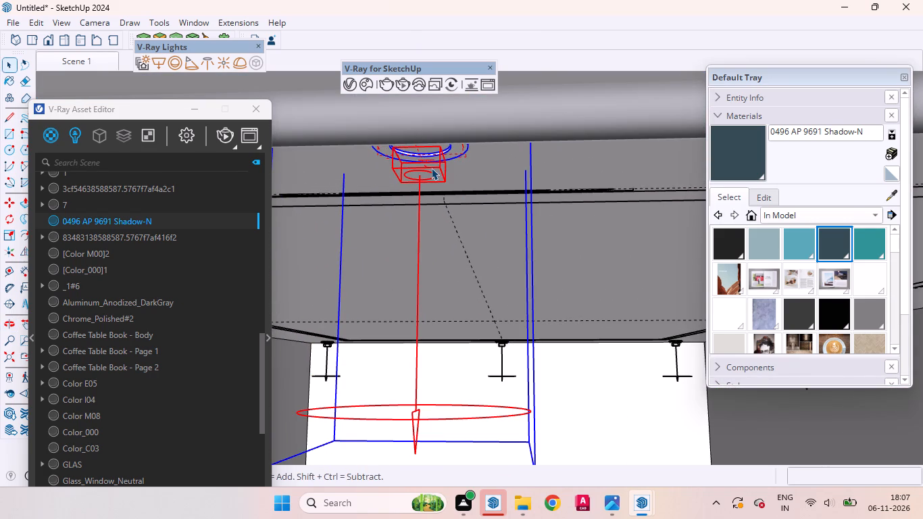
double_click(428, 168)
left_click(422, 165)
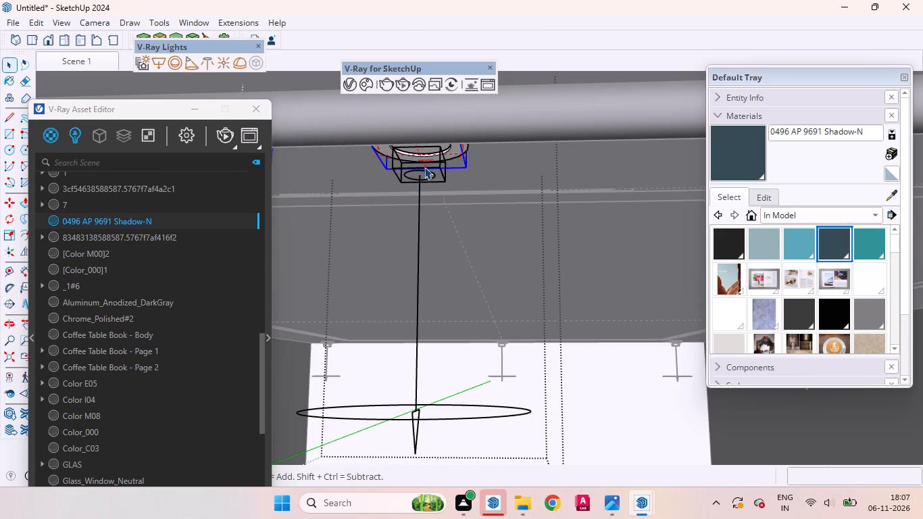
Copy the ceiling fixture's IES light up to the corner of the rooftop block, just beneath the cap.
left_click(418, 176)
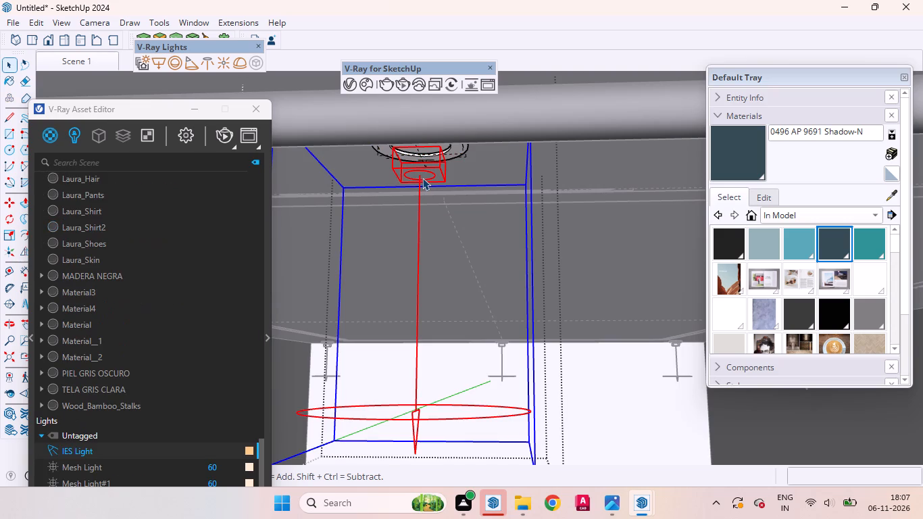
key("m")
scroll(425, 189, "down", 1)
scroll(477, 251, "down", 4)
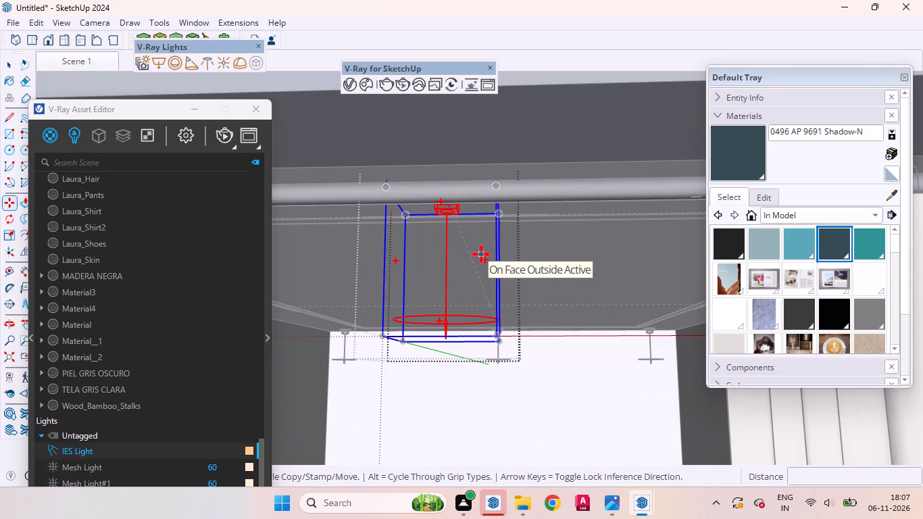
scroll(497, 269, "down", 1)
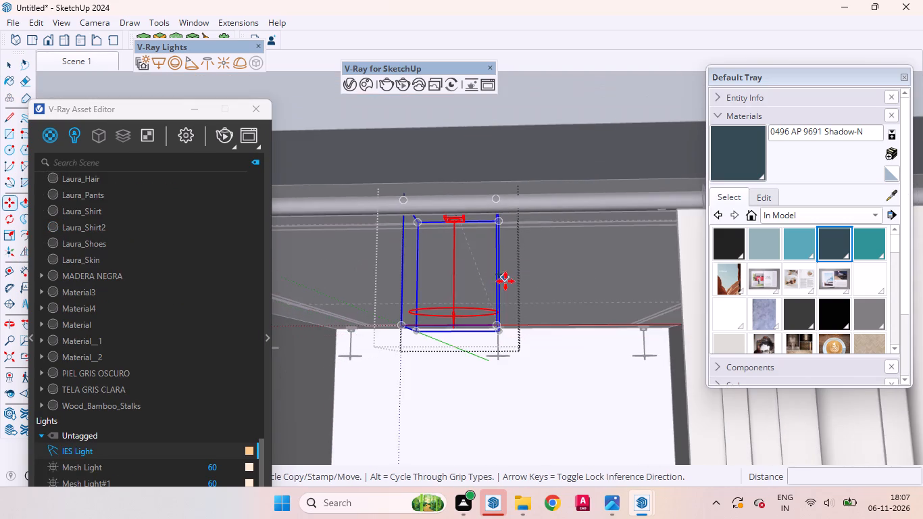
middle_click_drag(499, 276, 482, 258)
scroll(487, 267, "down", 3)
scroll(349, 130, "up", 4)
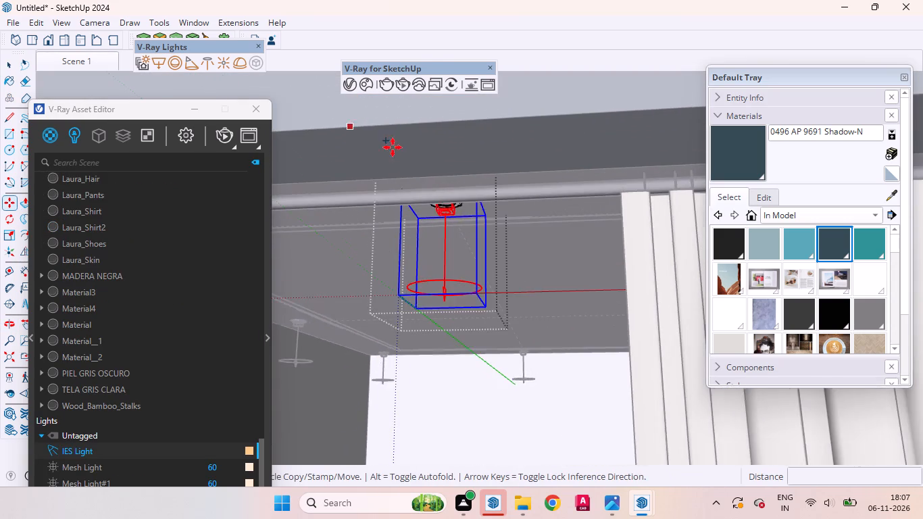
scroll(393, 147, "up", 9)
middle_click_drag(459, 234, 438, 139)
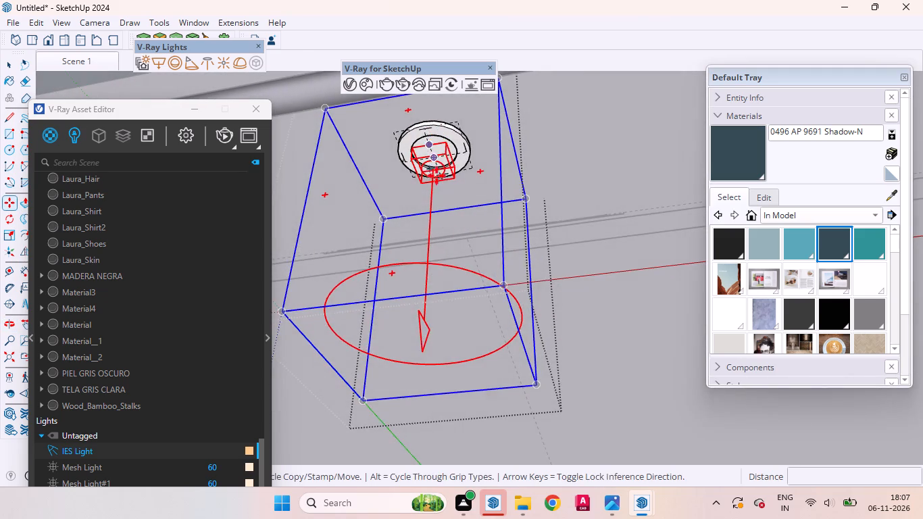
scroll(480, 286, "down", 2)
scroll(507, 164, "up", 3)
middle_click_drag(517, 199, 501, 158)
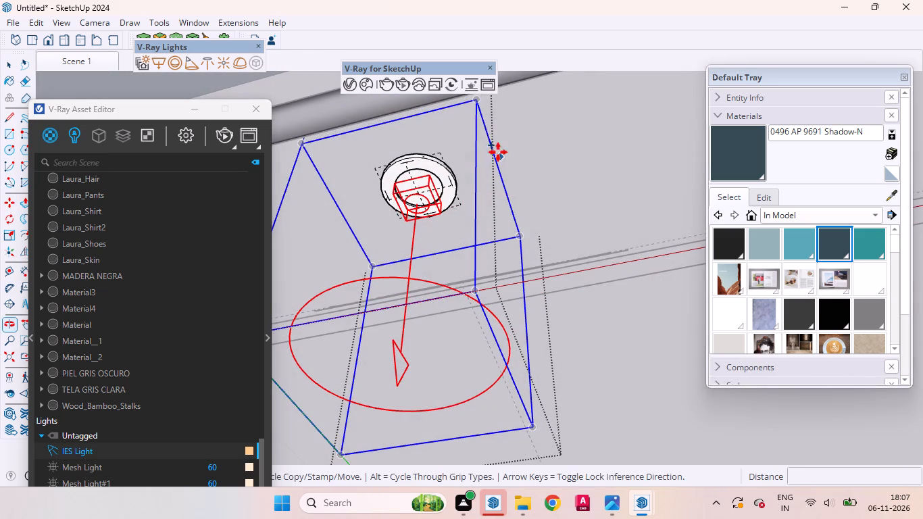
left_click(479, 103)
scroll(511, 237, "down", 4)
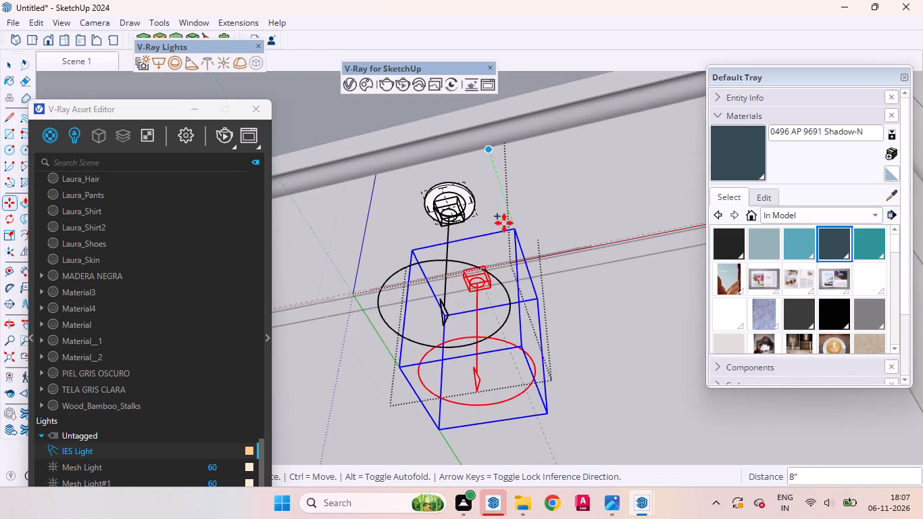
middle_click_drag(498, 264, 531, 407)
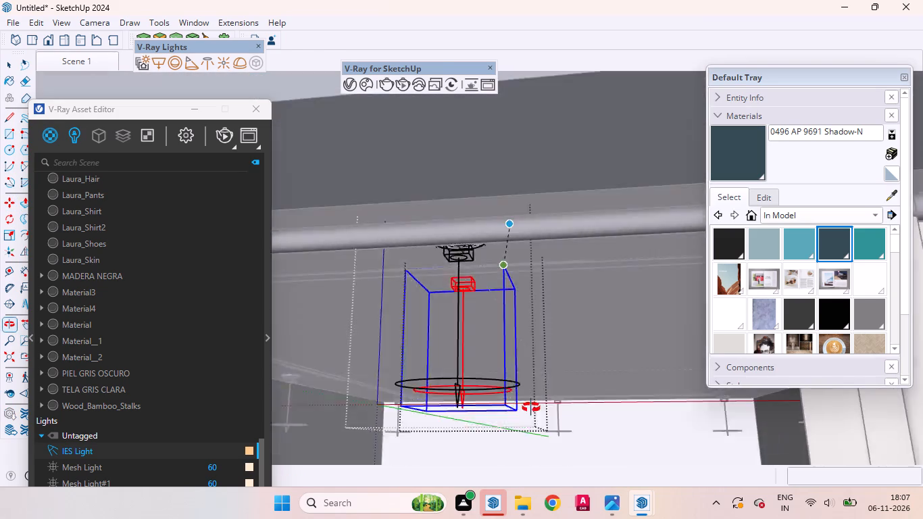
middle_click_drag(531, 407, 532, 411)
scroll(515, 310, "down", 19)
scroll(460, 293, "up", 1)
scroll(462, 297, "down", 13)
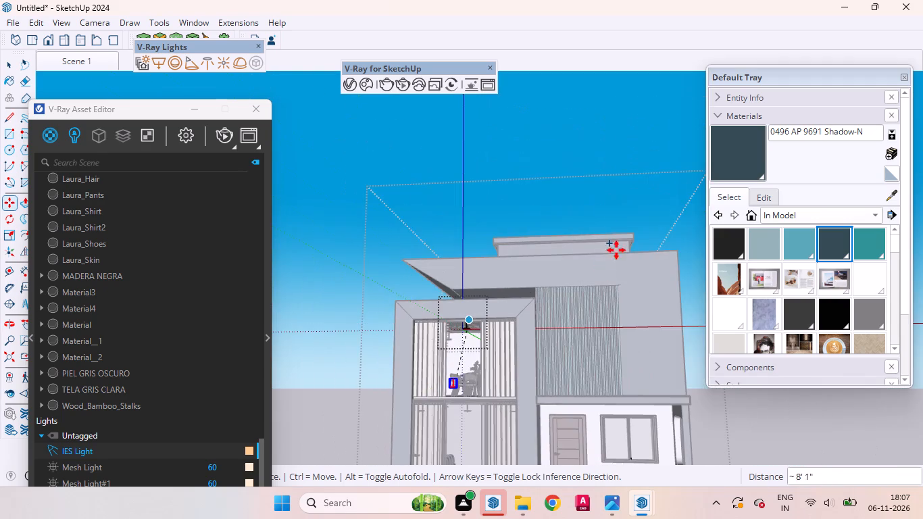
scroll(589, 199, "up", 20)
scroll(589, 199, "up", 3)
scroll(503, 216, "down", 1)
scroll(468, 221, "up", 6)
middle_click_drag(460, 208, 624, 258)
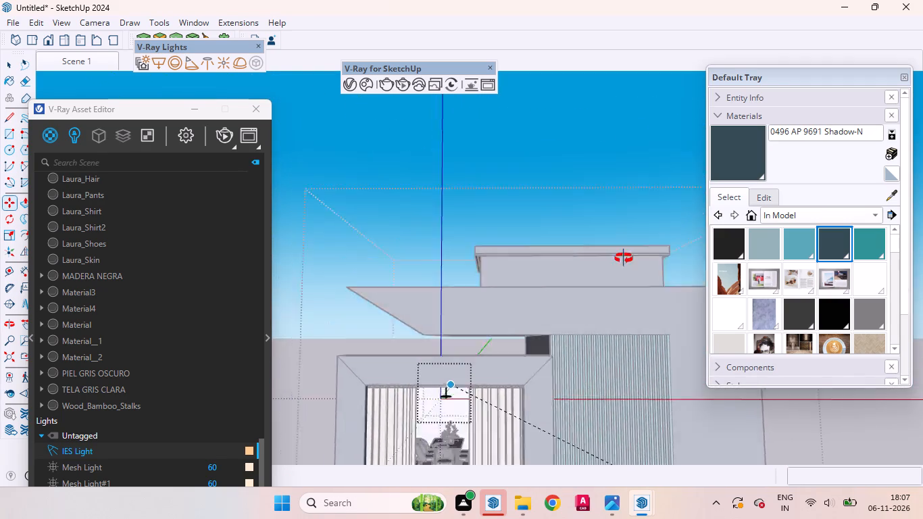
middle_click_drag(624, 258, 821, 285)
scroll(480, 221, "up", 15)
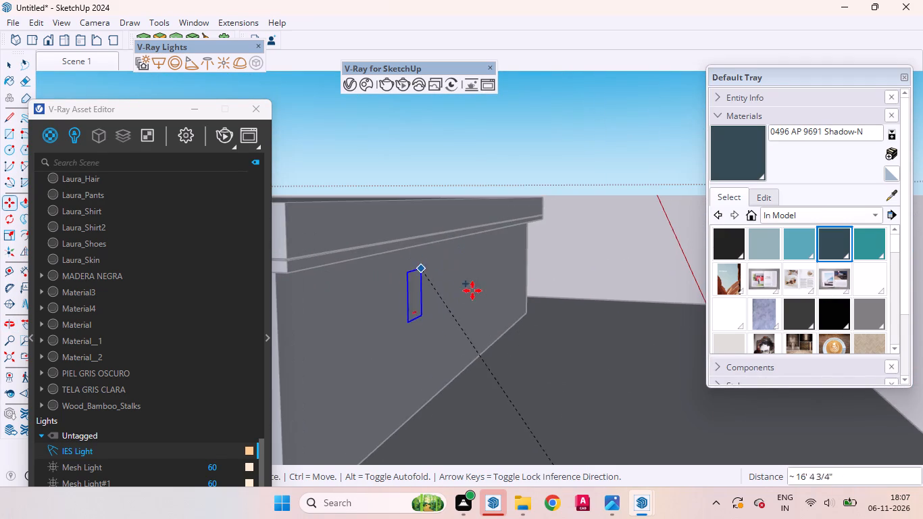
scroll(487, 286, "down", 5)
middle_click_drag(428, 297, 451, 270)
scroll(445, 209, "up", 3)
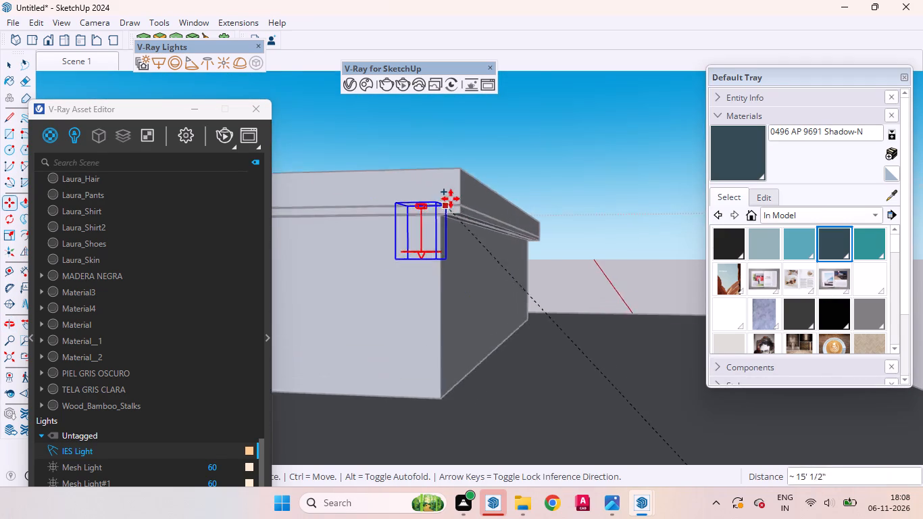
scroll(451, 199, "up", 11)
middle_click_drag(447, 247, 502, 204)
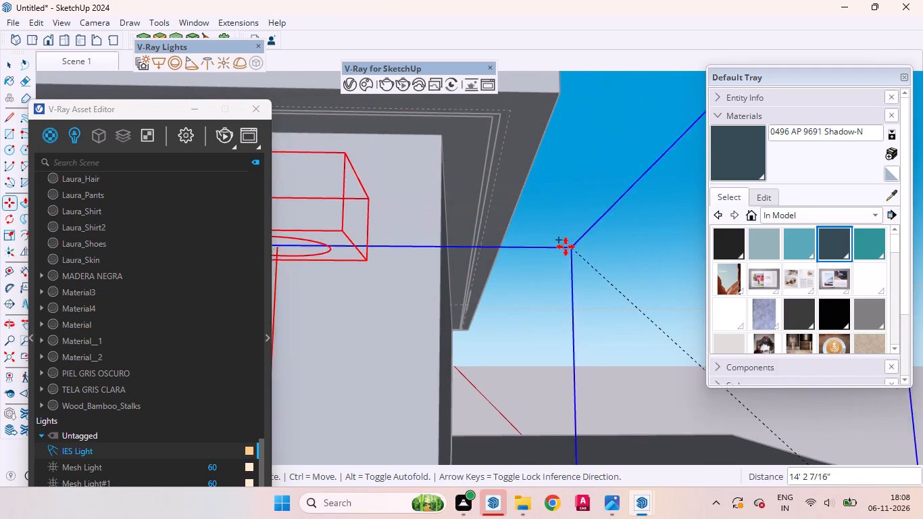
left_click(507, 180)
Move the copied IES light about 1 3/8" along the green axis beneath the rooftop cap.
middle_click_drag(521, 172, 477, 178)
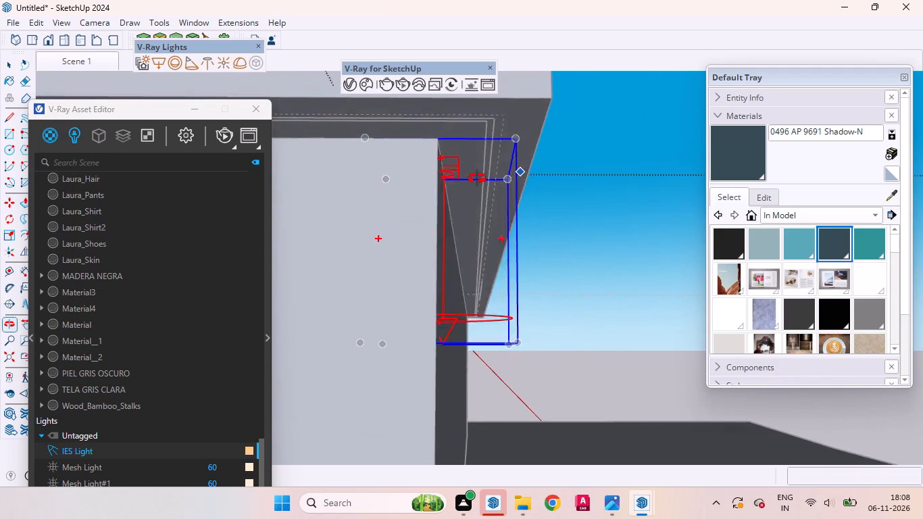
middle_click_drag(477, 178, 409, 183)
scroll(425, 155, "up", 10)
left_click(426, 157)
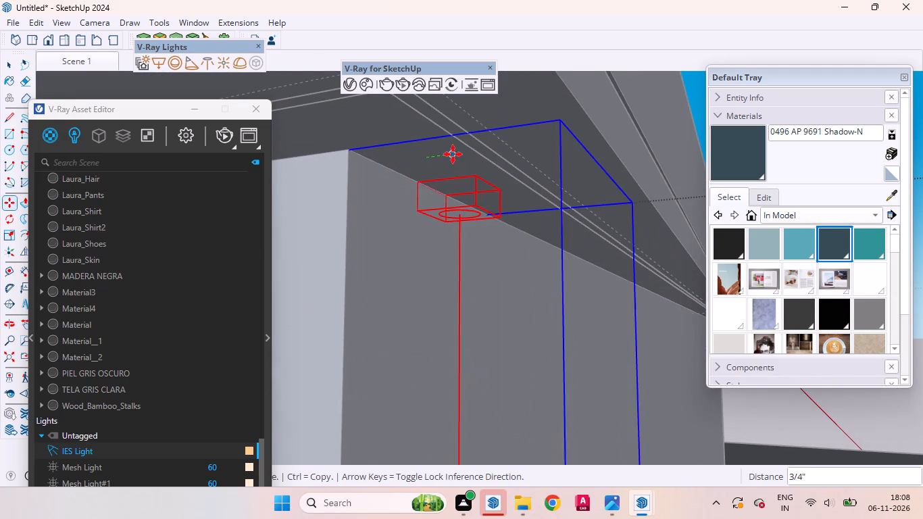
left_click(472, 147)
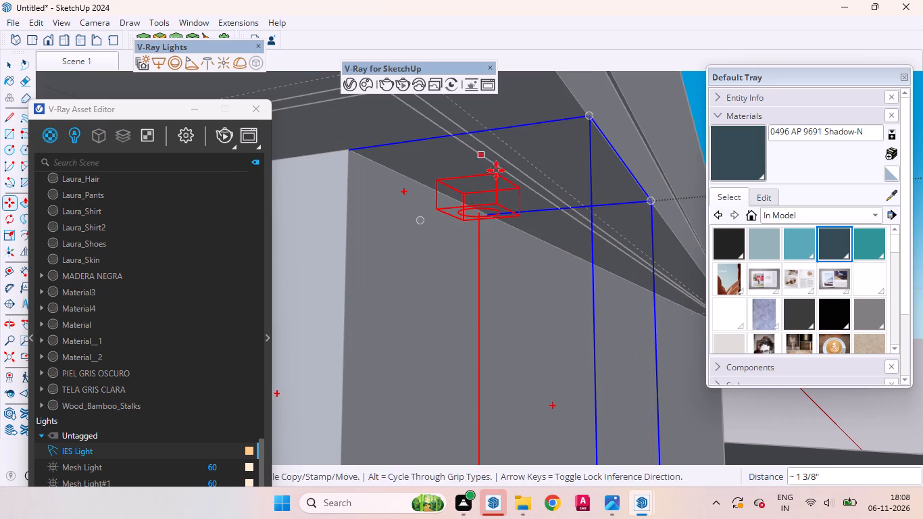
Move the copied IES light about 3 3/16" farther along the green axis, out from the rooftop block's wall under the overhang.
middle_click_drag(497, 170, 276, 241)
scroll(317, 209, "down", 3)
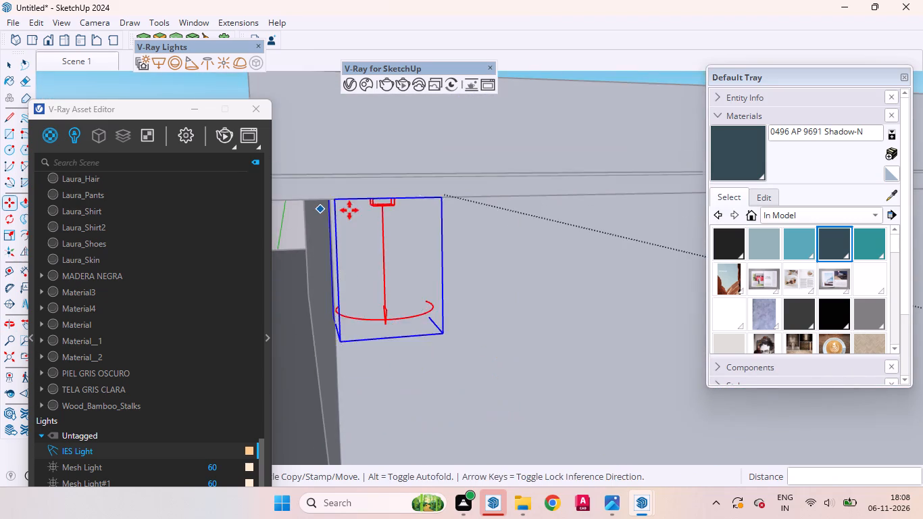
scroll(349, 210, "down", 12)
scroll(413, 221, "up", 7)
middle_click_drag(391, 236, 662, 100)
scroll(472, 102, "up", 8)
scroll(390, 163, "down", 1)
scroll(390, 163, "up", 2)
middle_click_drag(389, 174, 490, 170)
scroll(466, 176, "down", 8)
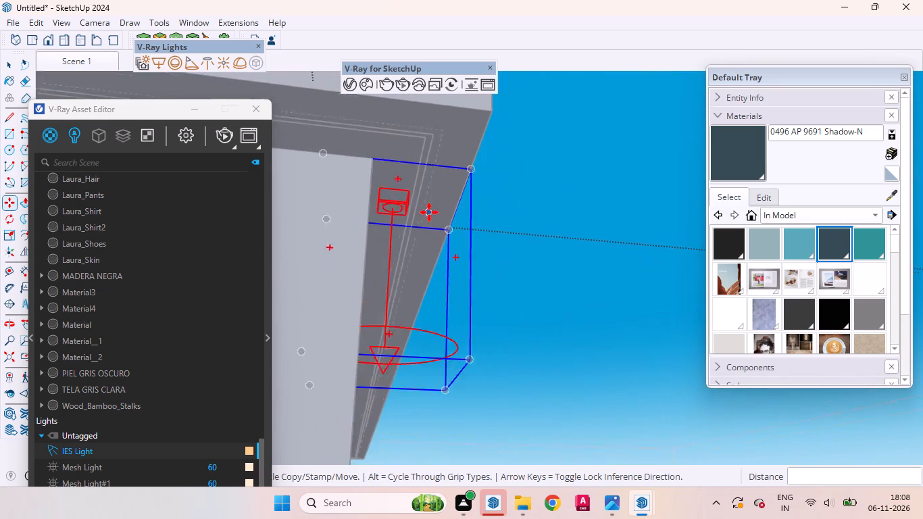
scroll(429, 212, "down", 1)
left_click(403, 163)
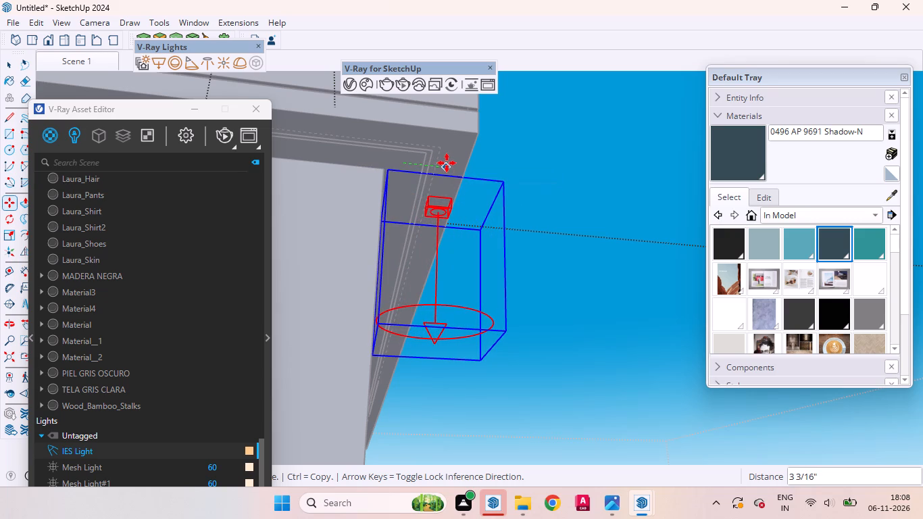
left_click(447, 162)
Copy the IES light 3' 10 5/16" along the front wall of the rooftop block, beneath the cap.
middle_click_drag(464, 180, 80, 261)
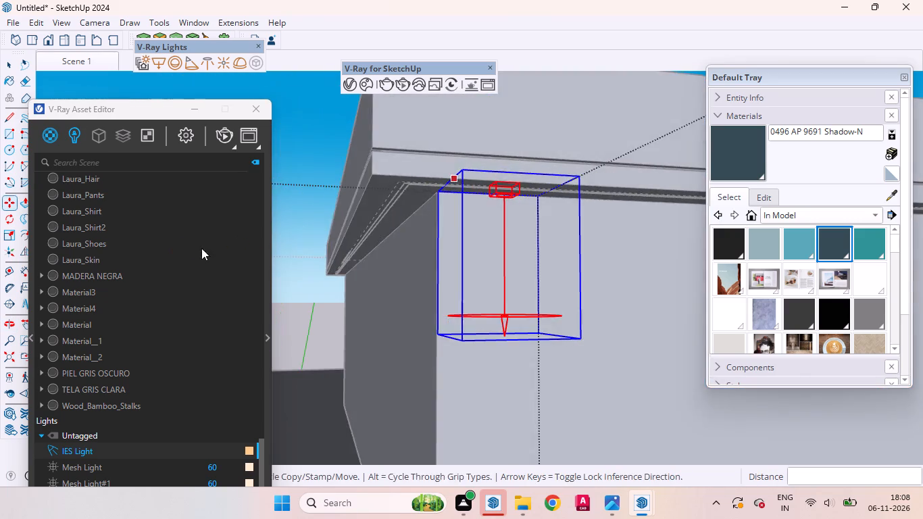
scroll(330, 227, "down", 9)
scroll(326, 221, "up", 1)
scroll(326, 221, "down", 2)
middle_click_drag(499, 257, 426, 292)
scroll(366, 202, "down", 9)
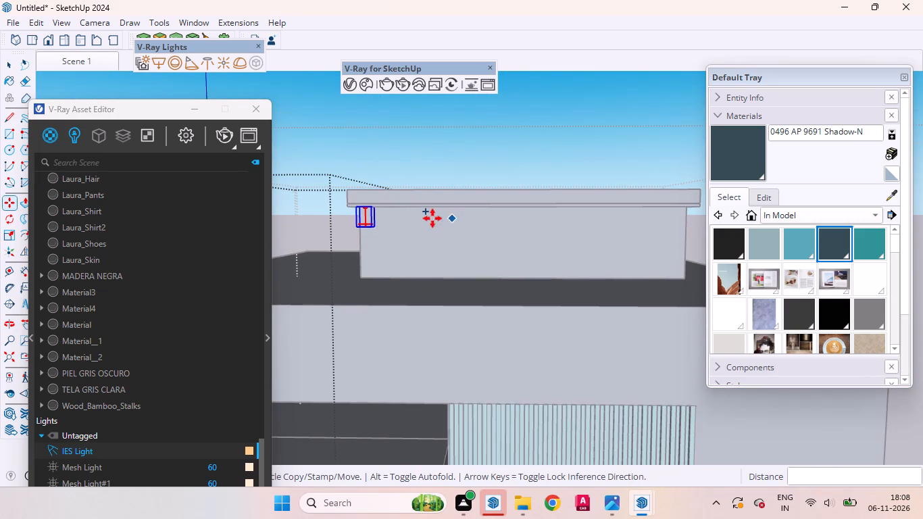
scroll(432, 218, "up", 5)
scroll(416, 234, "down", 11)
scroll(405, 209, "up", 8)
scroll(401, 220, "down", 1)
scroll(401, 220, "up", 2)
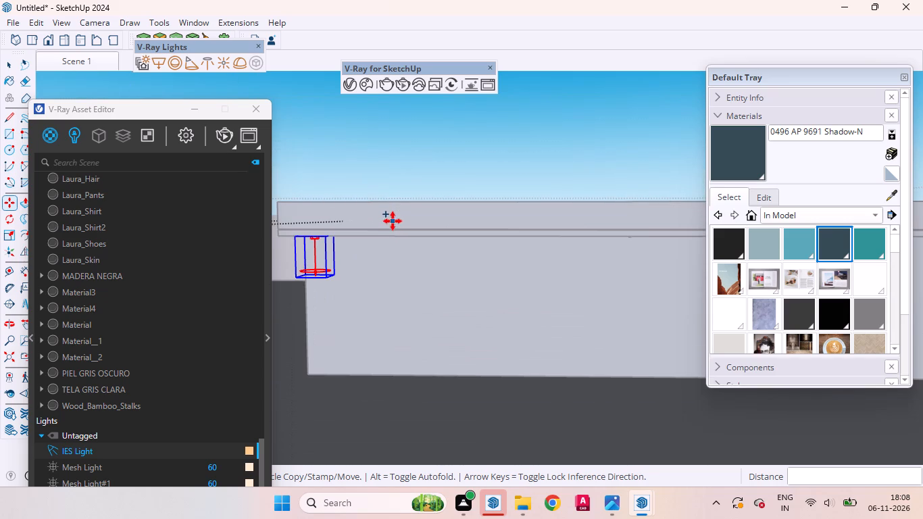
middle_click_drag(360, 221, 416, 163)
scroll(416, 163, "up", 1)
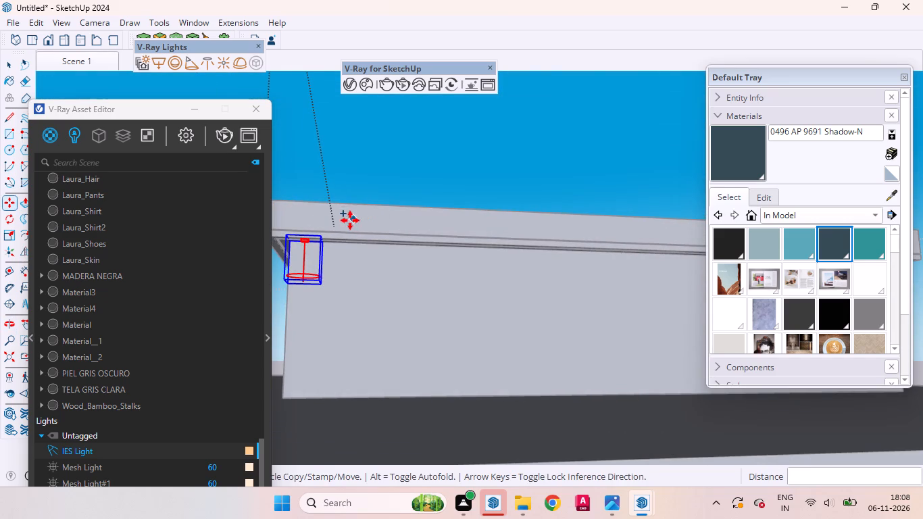
left_click(350, 220)
scroll(374, 232, "down", 3)
scroll(374, 232, "up", 1)
scroll(373, 232, "down", 1)
middle_click_drag(392, 243, 374, 316)
scroll(339, 269, "down", 2)
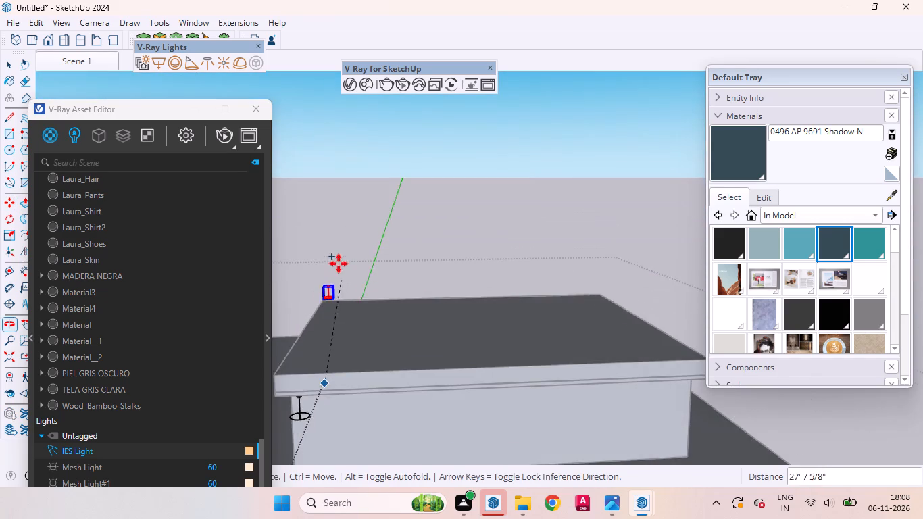
scroll(339, 264, "down", 7)
scroll(379, 332, "up", 4)
scroll(344, 300, "down", 9)
scroll(386, 322, "up", 3)
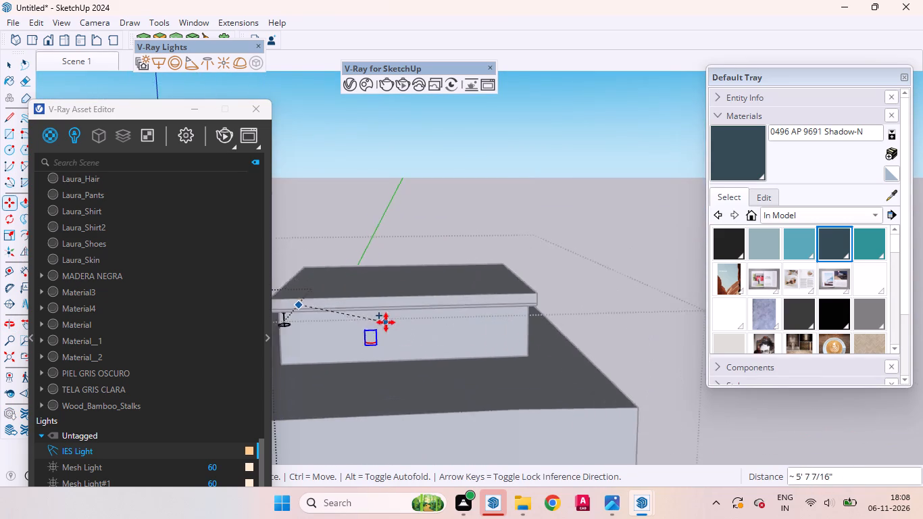
scroll(386, 322, "up", 6)
scroll(400, 296, "down", 4)
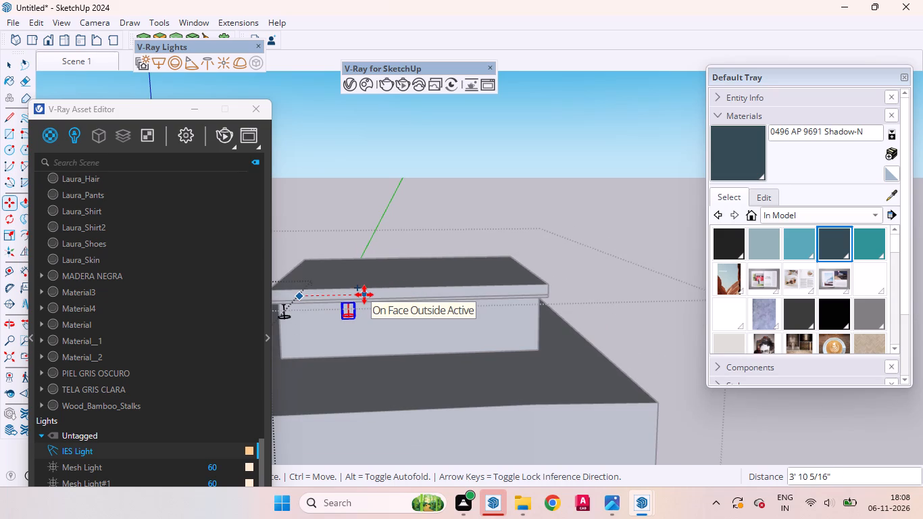
left_click(364, 295)
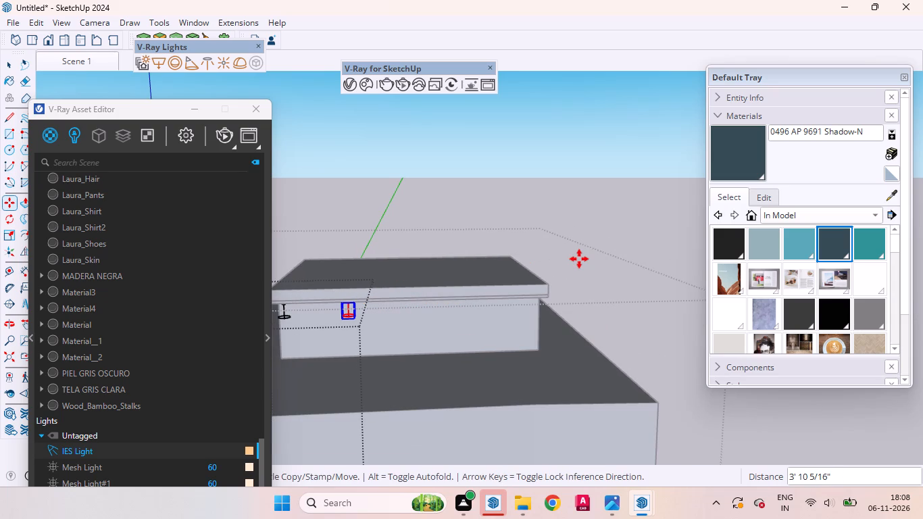
Multiply the copied IES light by 3 at the same spacing along the rooftop block's front wall.
key("shift+asterisk")
key("3")
key("Return")
key("space")
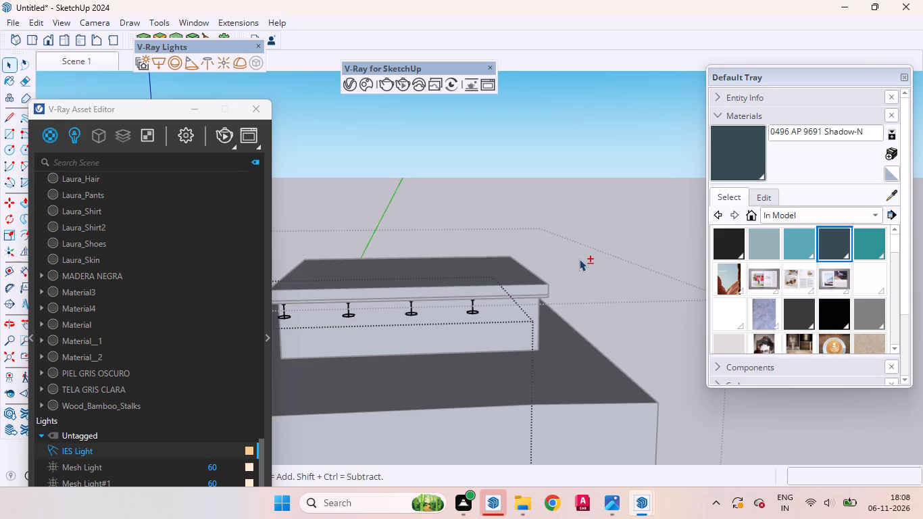
key("shift+asterisk")
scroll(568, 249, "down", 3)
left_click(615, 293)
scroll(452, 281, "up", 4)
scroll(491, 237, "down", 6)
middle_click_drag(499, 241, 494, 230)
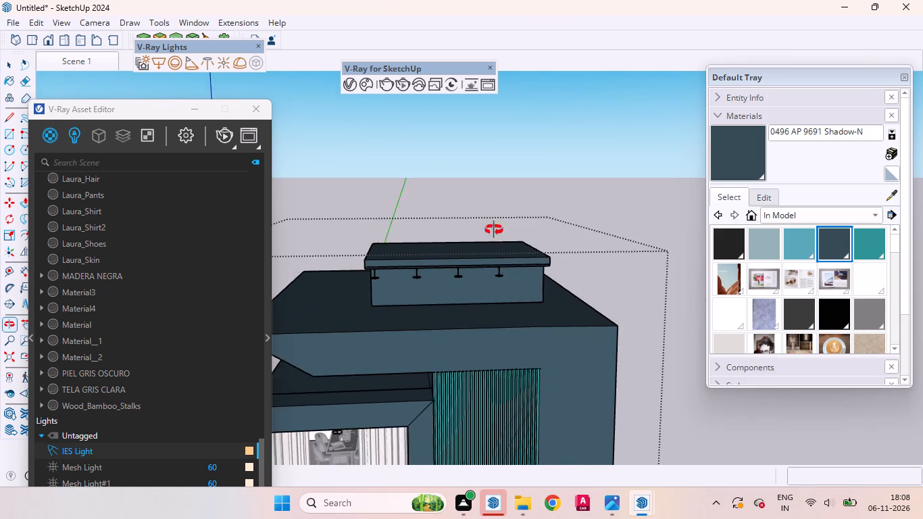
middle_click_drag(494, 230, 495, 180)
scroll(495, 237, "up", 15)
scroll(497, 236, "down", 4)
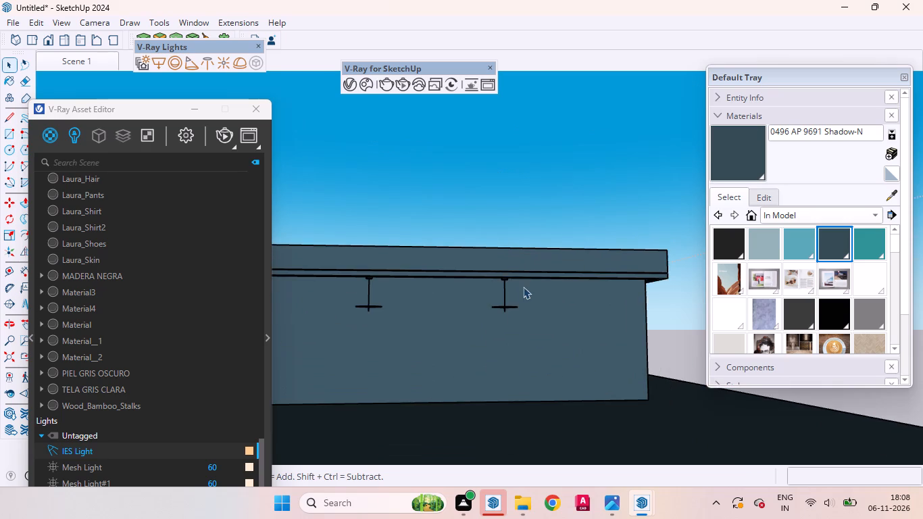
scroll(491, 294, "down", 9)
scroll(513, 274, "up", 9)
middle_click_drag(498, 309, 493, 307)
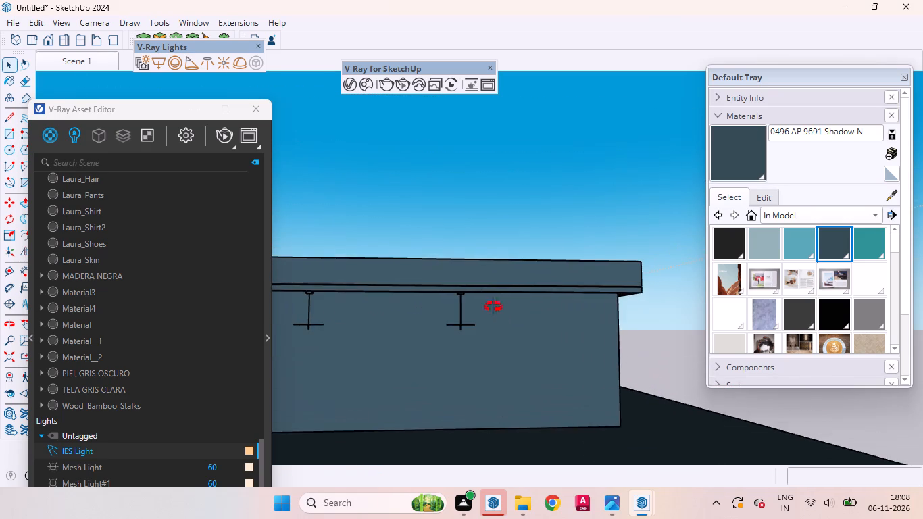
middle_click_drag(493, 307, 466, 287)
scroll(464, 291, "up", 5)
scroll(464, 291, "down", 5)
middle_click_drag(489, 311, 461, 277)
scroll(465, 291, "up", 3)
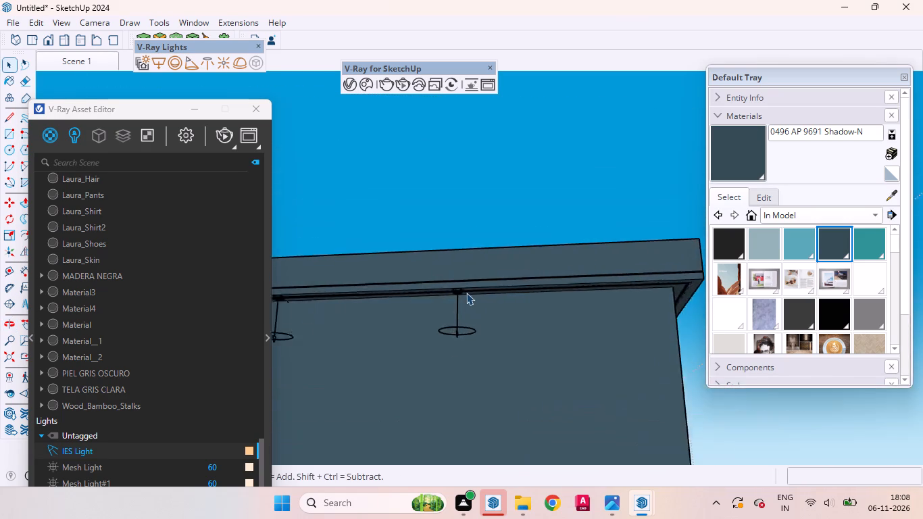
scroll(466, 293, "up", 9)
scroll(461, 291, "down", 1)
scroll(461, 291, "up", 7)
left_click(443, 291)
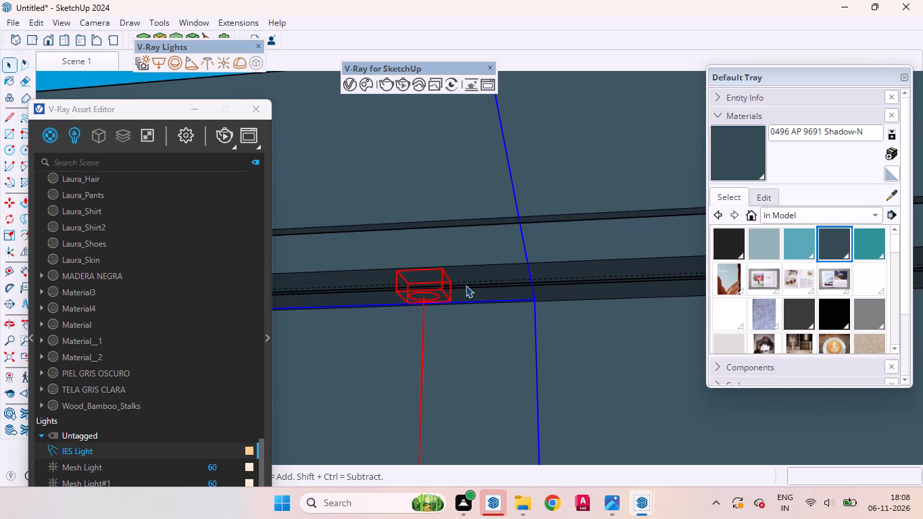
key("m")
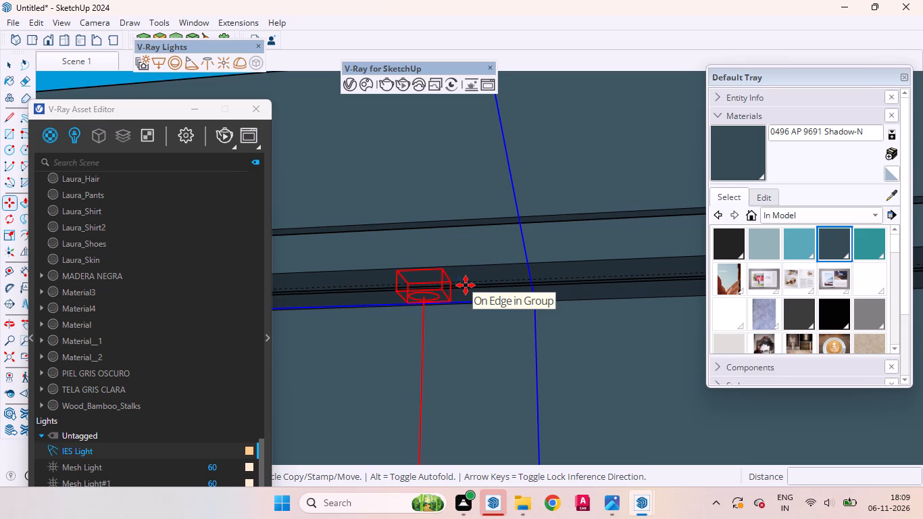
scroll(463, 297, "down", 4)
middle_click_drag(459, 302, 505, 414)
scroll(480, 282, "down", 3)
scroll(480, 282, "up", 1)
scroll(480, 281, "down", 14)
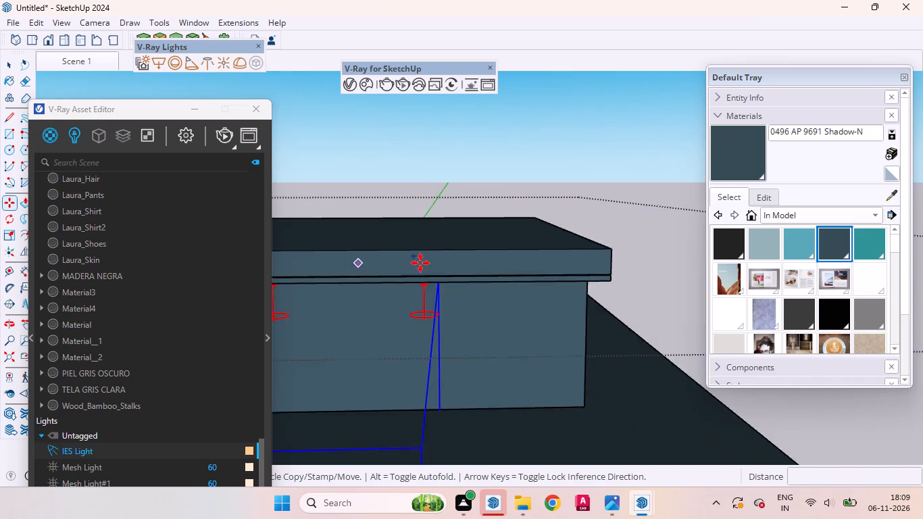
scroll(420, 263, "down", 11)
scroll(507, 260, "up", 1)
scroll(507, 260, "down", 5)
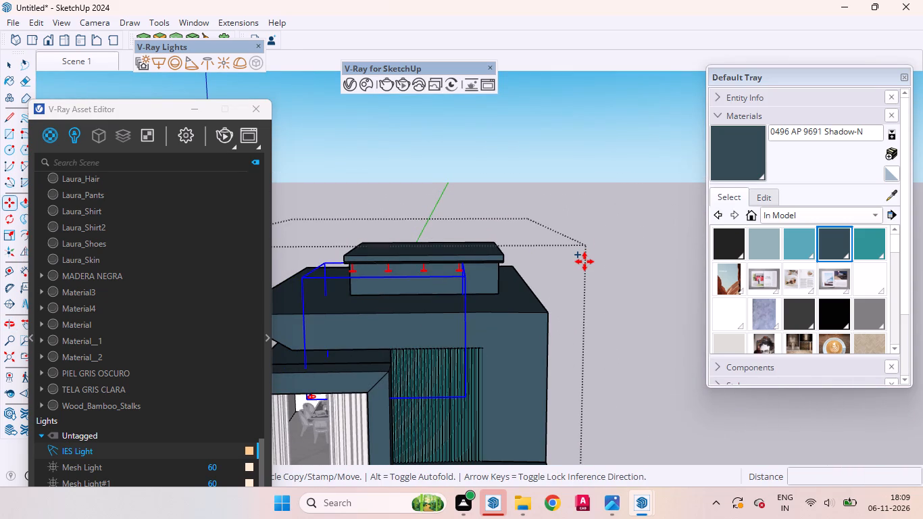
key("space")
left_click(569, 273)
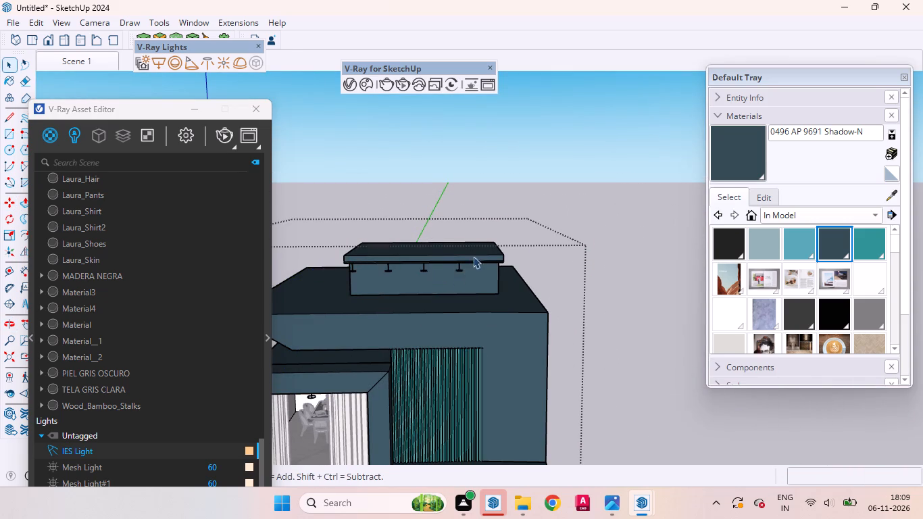
Recall Scene 1 and examine the house's front elevation with the row of IES lights beneath the rooftop cap.
scroll(559, 209, "down", 1)
scroll(559, 209, "up", 1)
scroll(559, 209, "down", 3)
scroll(509, 239, "up", 2)
scroll(533, 215, "down", 9)
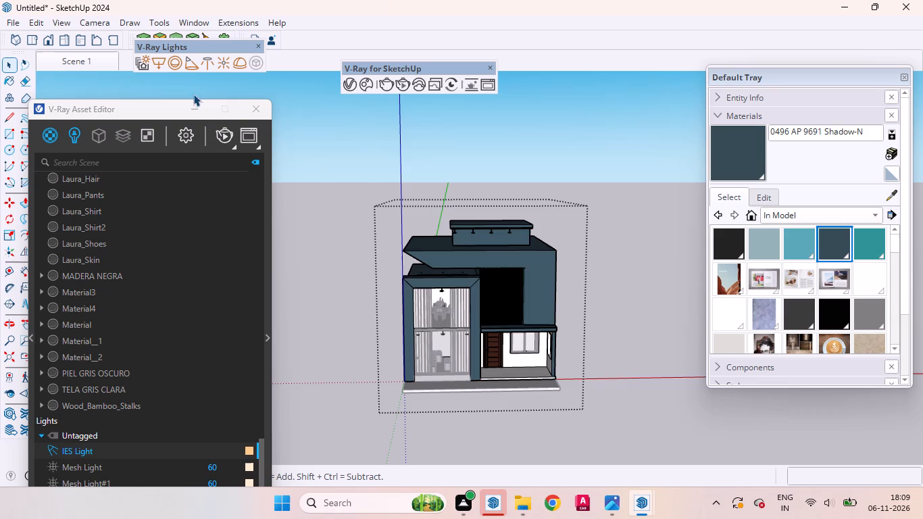
left_click(95, 60)
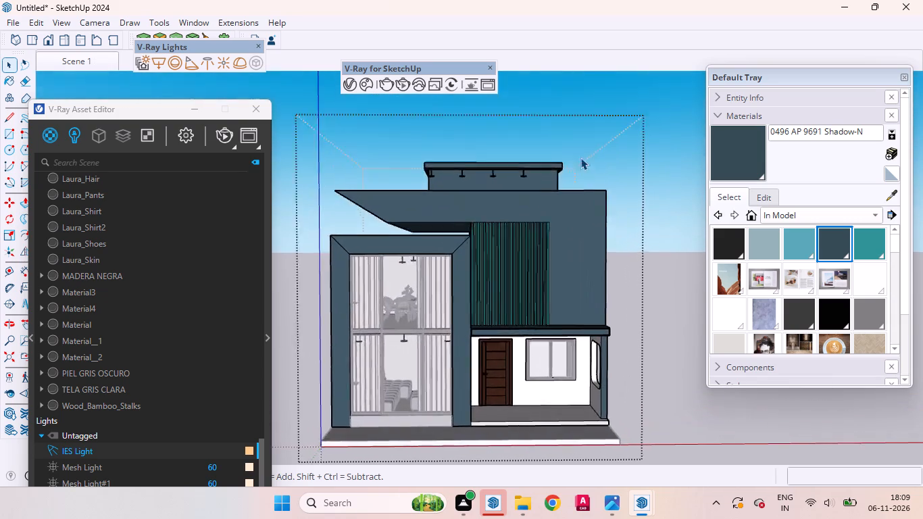
middle_click_drag(535, 231, 535, 307)
scroll(528, 316, "down", 6)
scroll(505, 360, "up", 2)
scroll(505, 360, "down", 5)
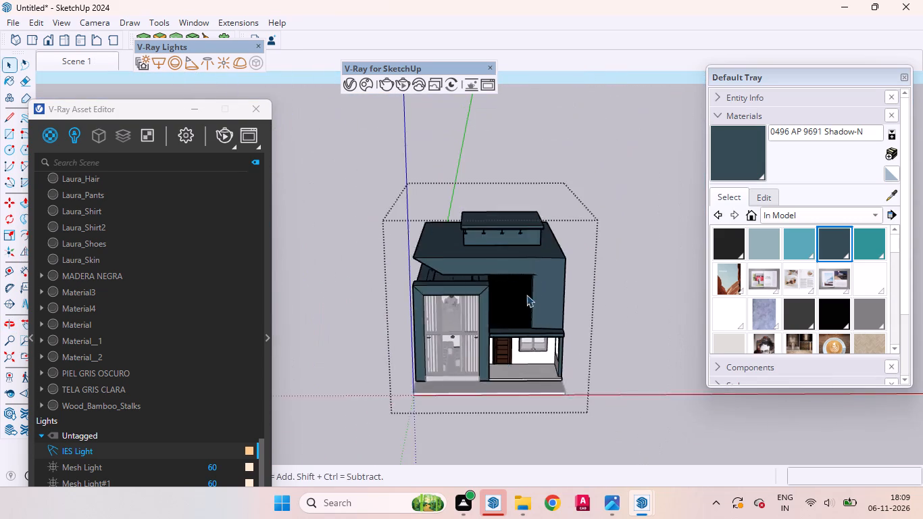
Copy the end IES light farthest from the glazed bay 3' 5 15/16" along the rooftop block's front wall, towards its outer corner.
scroll(537, 209, "up", 19)
scroll(491, 287, "down", 1)
scroll(491, 287, "up", 4)
middle_click_drag(519, 233, 515, 189)
scroll(458, 184, "down", 10)
scroll(468, 207, "up", 11)
middle_click_drag(474, 224, 466, 193)
scroll(469, 232, "up", 1)
scroll(469, 232, "down", 1)
scroll(469, 232, "up", 2)
scroll(469, 232, "down", 1)
scroll(469, 232, "up", 6)
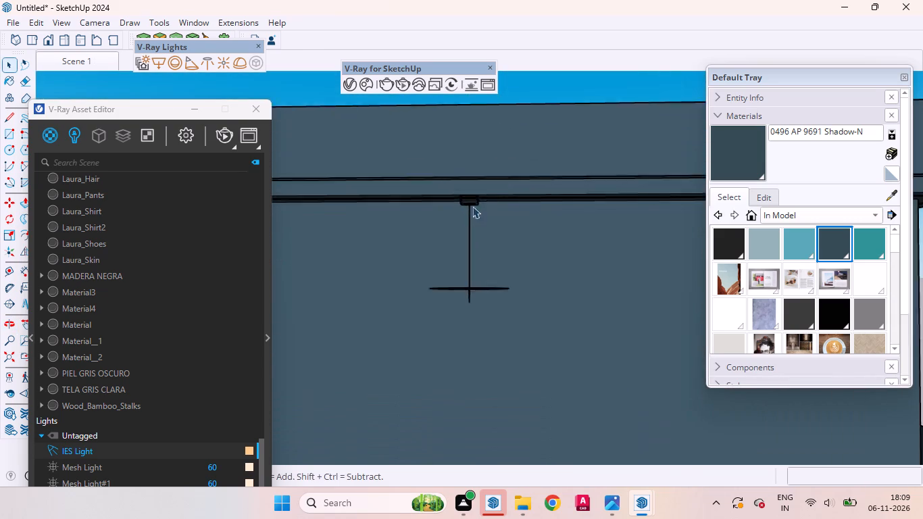
scroll(472, 206, "up", 1)
left_click(472, 201)
triple_click(469, 203)
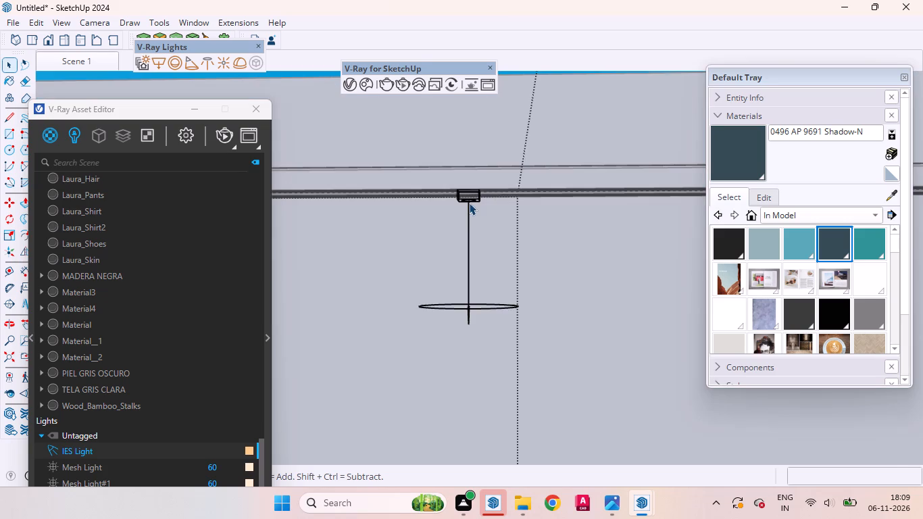
scroll(472, 232, "down", 11)
middle_click_drag(491, 268, 491, 291)
scroll(487, 277, "up", 1)
scroll(448, 202, "down", 15)
middle_click_drag(468, 224, 470, 246)
scroll(475, 218, "up", 5)
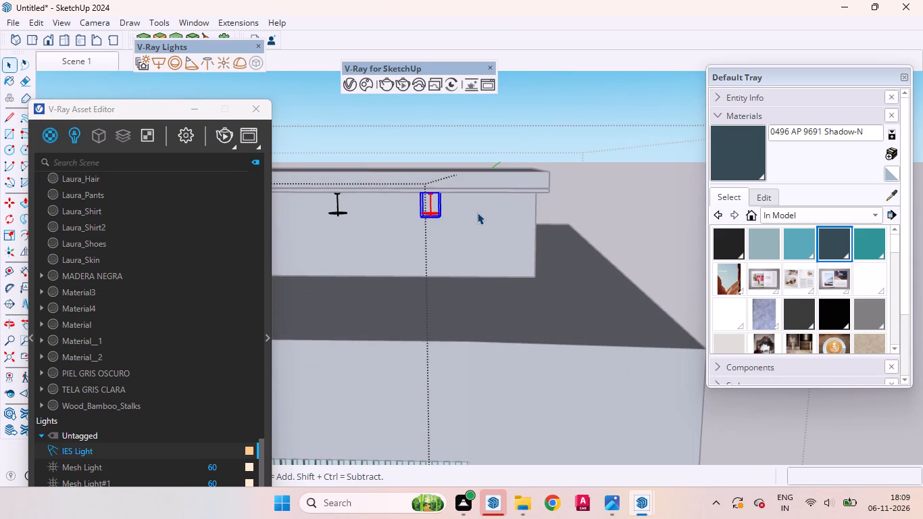
key("m")
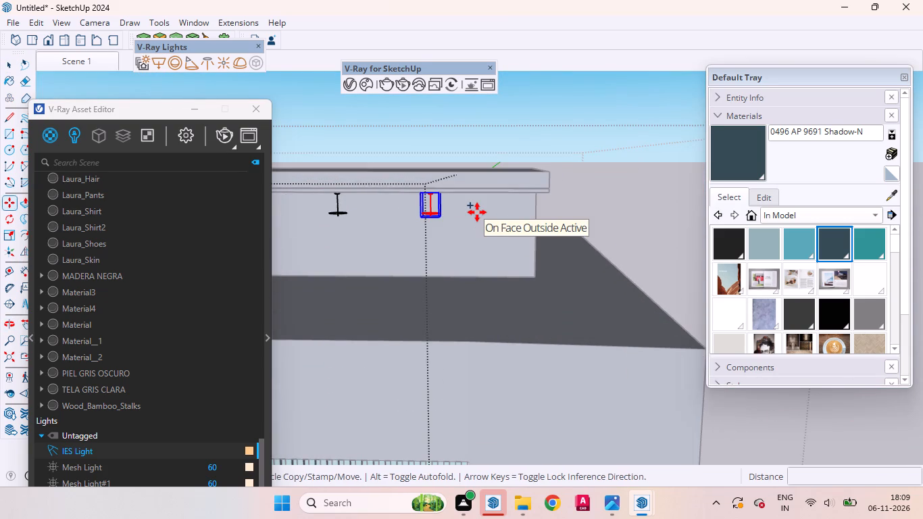
left_click(401, 250)
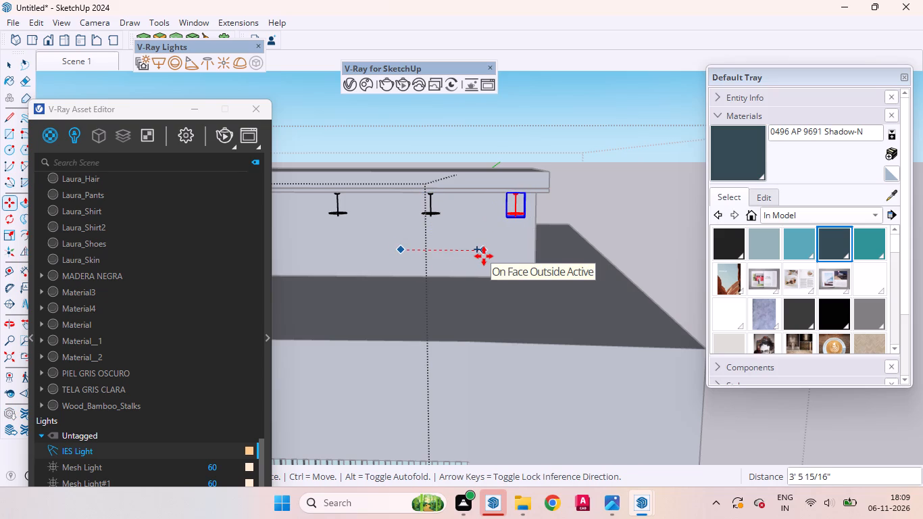
left_click(484, 256)
scroll(582, 199, "down", 10)
scroll(607, 184, "up", 1)
scroll(607, 184, "down", 6)
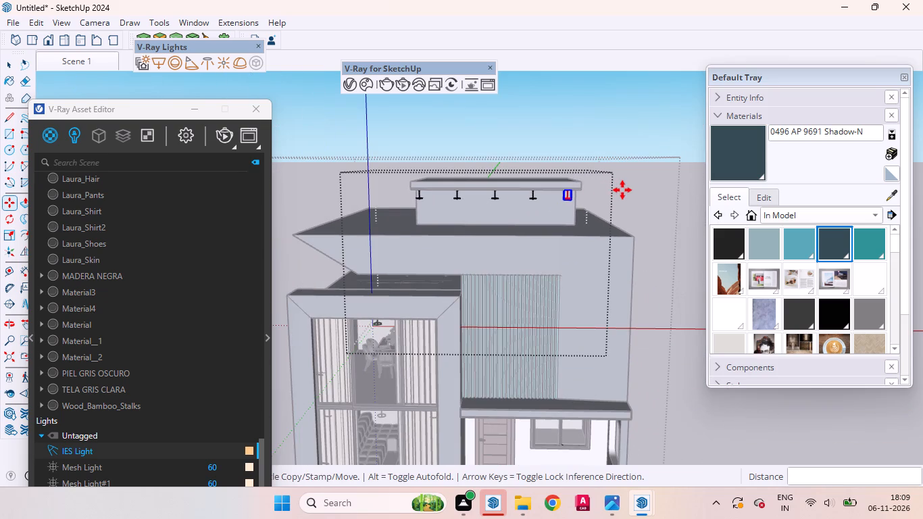
key("space")
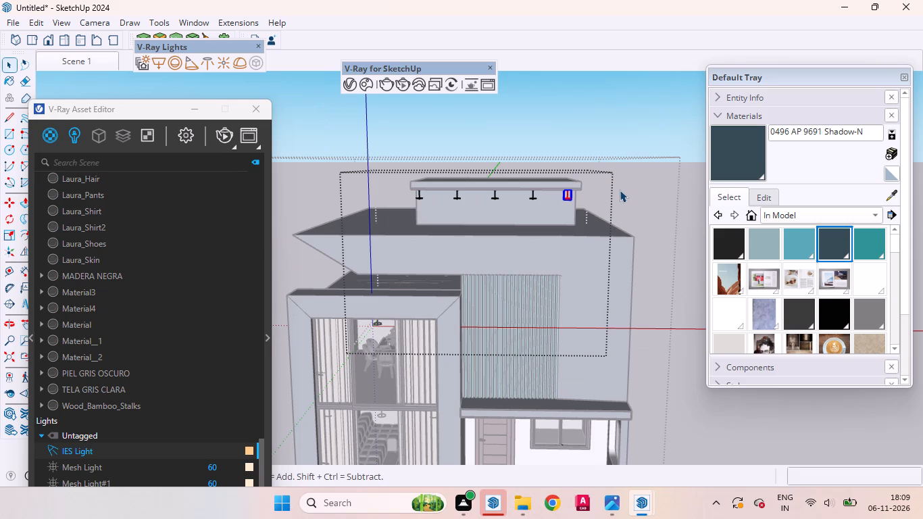
Copy the IES light at the opposite end of the row about 11 15/16" around the corner to the rooftop block's side wall.
scroll(597, 160, "up", 4)
scroll(559, 170, "down", 12)
scroll(457, 174, "up", 12)
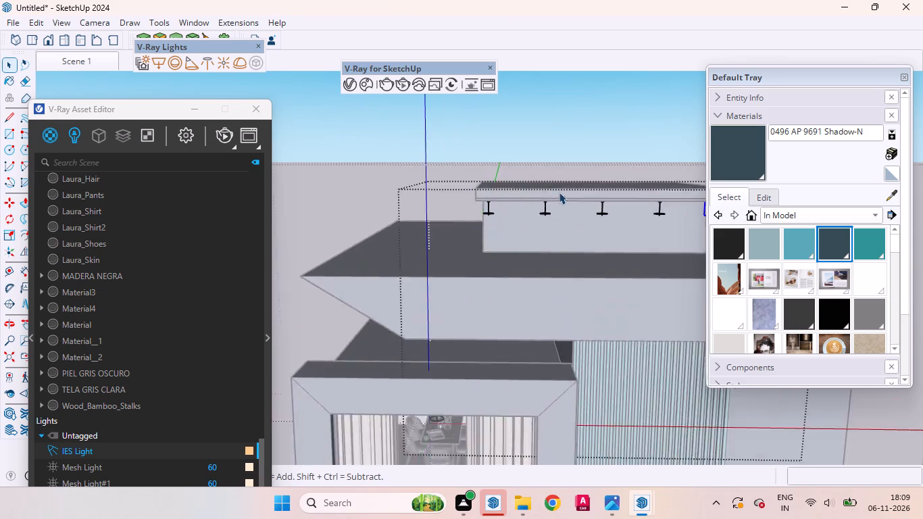
scroll(559, 192, "up", 5)
middle_click_drag(487, 232, 566, 230)
scroll(574, 198, "up", 10)
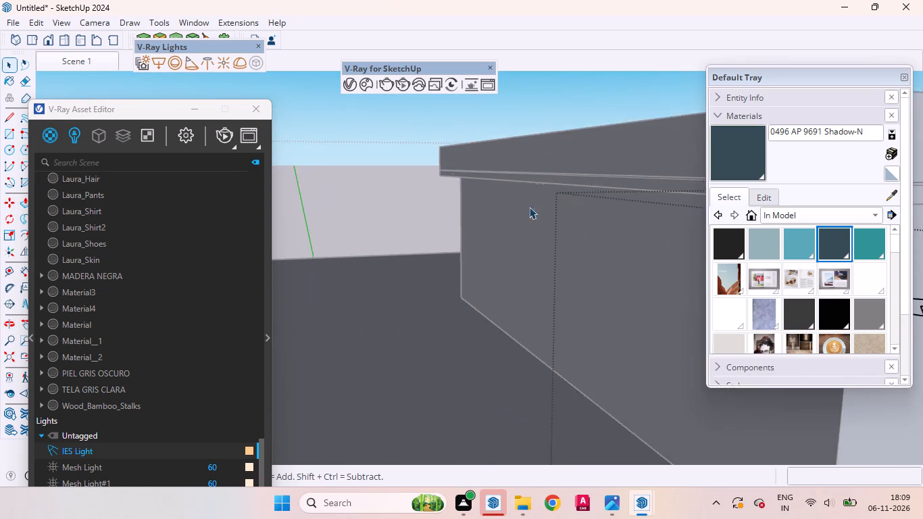
scroll(460, 213, "down", 7)
scroll(607, 202, "up", 10)
middle_click_drag(566, 228, 526, 124)
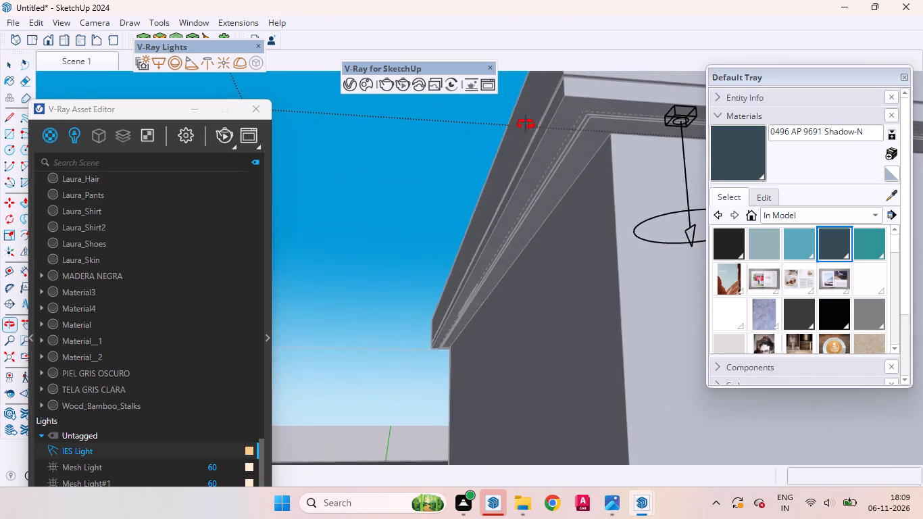
middle_click_drag(526, 124, 523, 124)
scroll(516, 171, "down", 3)
left_click(633, 130)
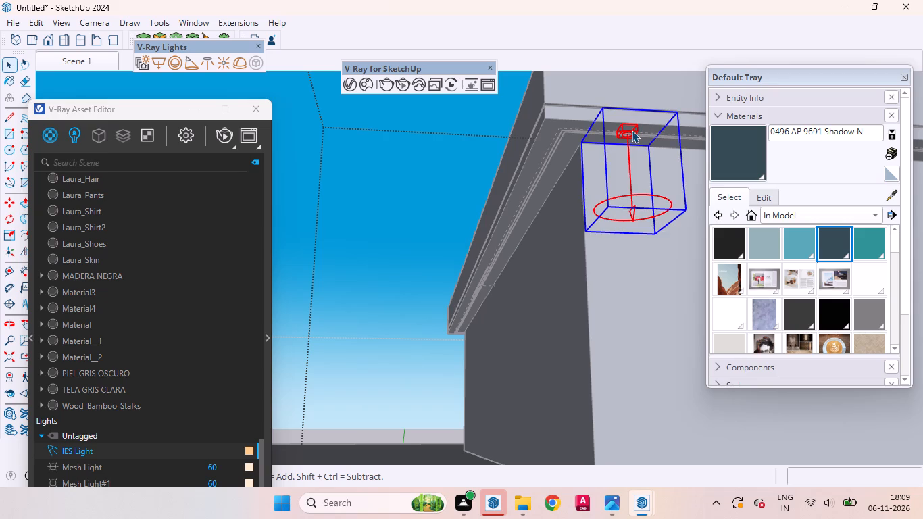
scroll(575, 169, "down", 6)
middle_click_drag(559, 193, 568, 375)
scroll(544, 292, "down", 6)
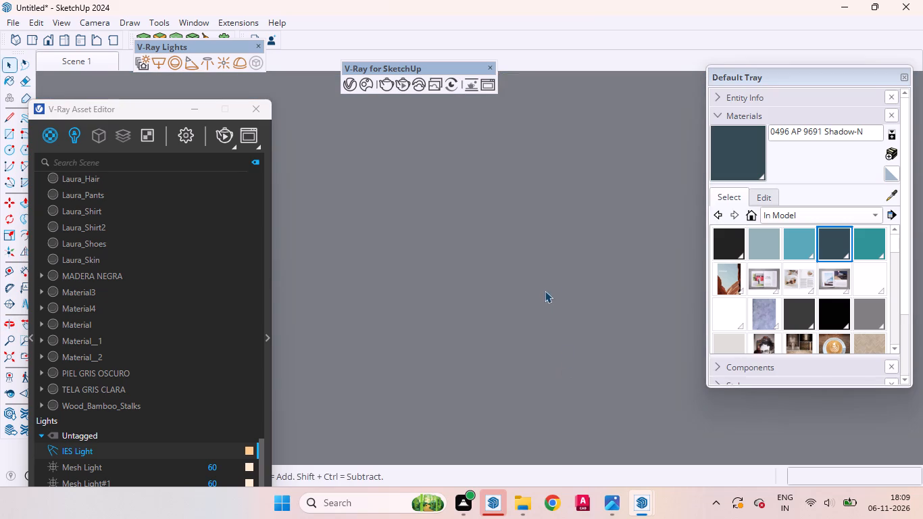
scroll(545, 291, "down", 20)
scroll(545, 291, "down", 20)
scroll(545, 291, "down", 1)
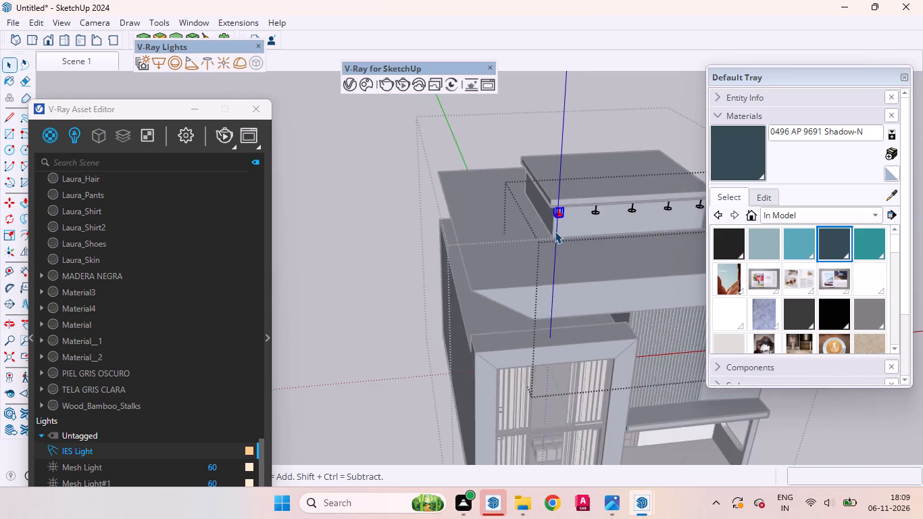
scroll(559, 227, "up", 16)
middle_click_drag(522, 223, 730, 72)
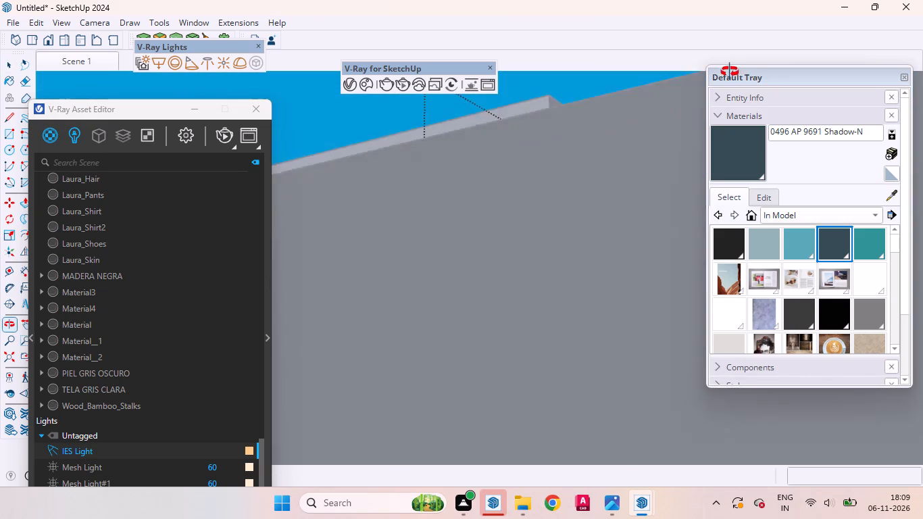
middle_click_drag(730, 72, 722, 103)
scroll(578, 112, "up", 10)
scroll(530, 150, "down", 5)
middle_click_drag(556, 170, 595, 68)
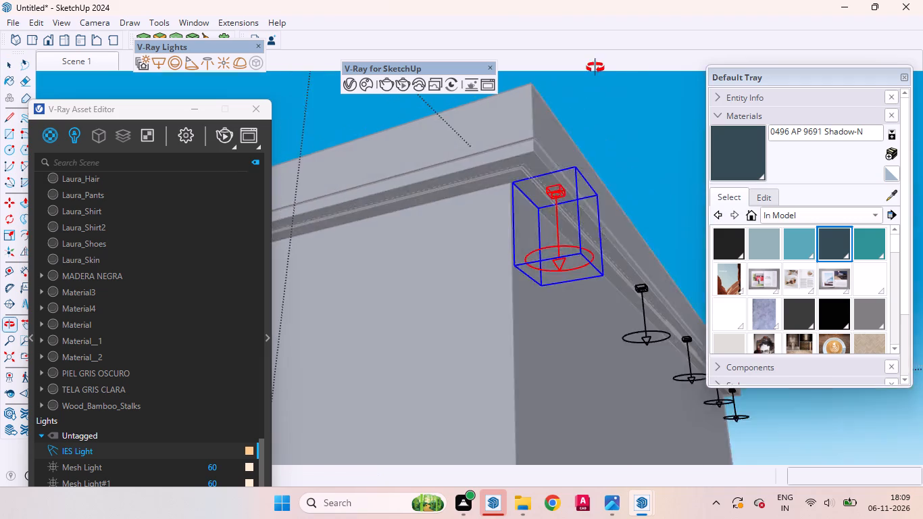
middle_click_drag(595, 68, 620, 153)
scroll(486, 144, "up", 5)
scroll(491, 145, "down", 5)
middle_click_drag(496, 172, 521, 120)
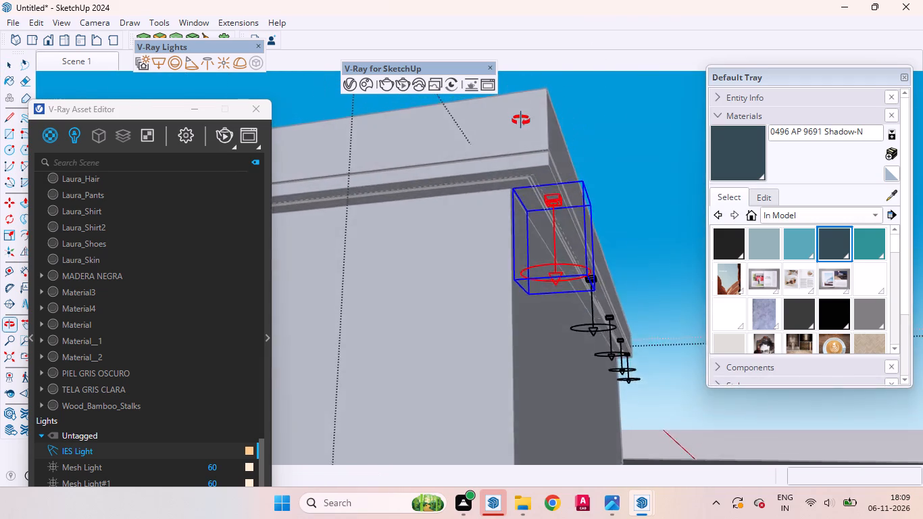
middle_click_drag(521, 120, 521, 101)
scroll(514, 158, "up", 5)
scroll(514, 159, "down", 4)
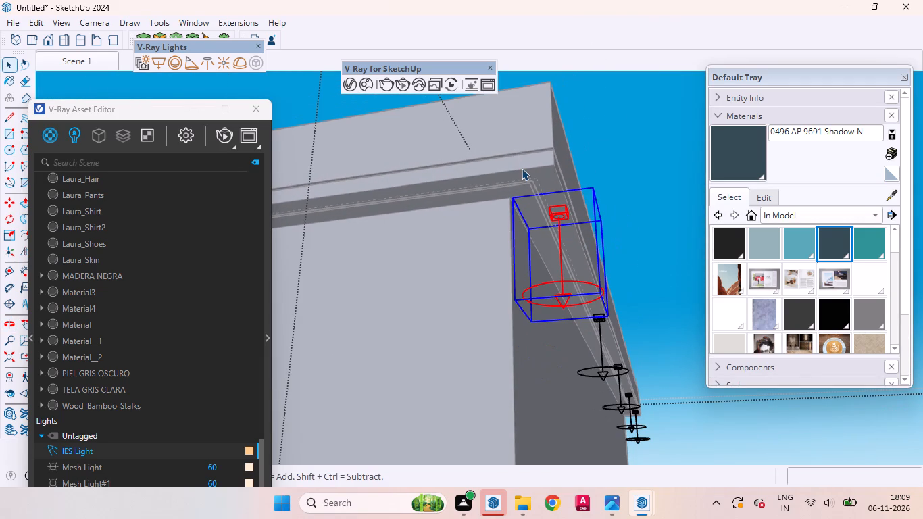
key("m")
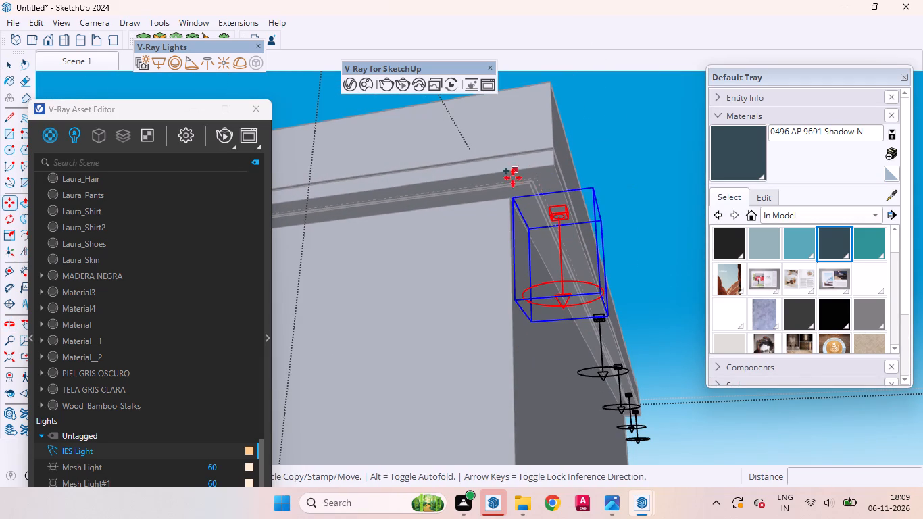
scroll(507, 199, "up", 1)
left_click(512, 197)
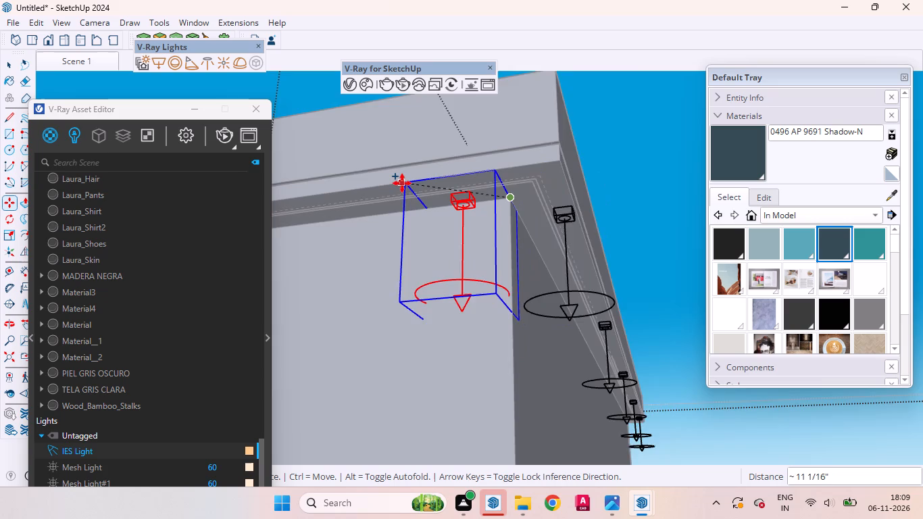
scroll(402, 183, "up", 4)
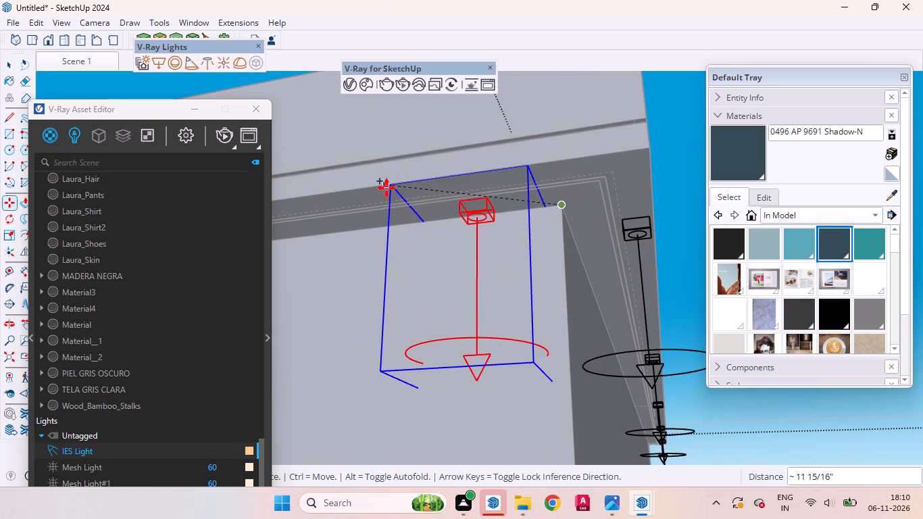
left_click(386, 187)
Move the copied IES light about 2 13/16" out from the rooftop block's side wall, beneath the cap's overhang.
middle_click_drag(485, 204, 341, 216)
scroll(489, 179, "up", 8)
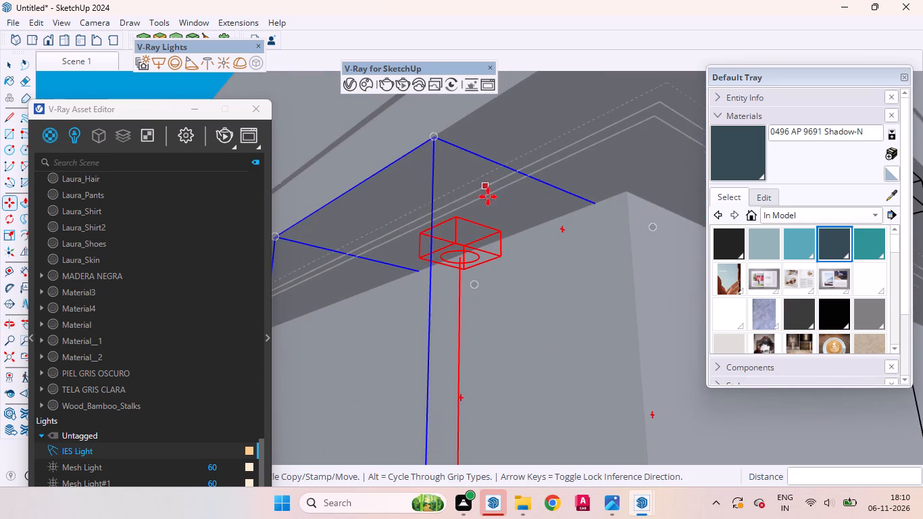
left_click(595, 207)
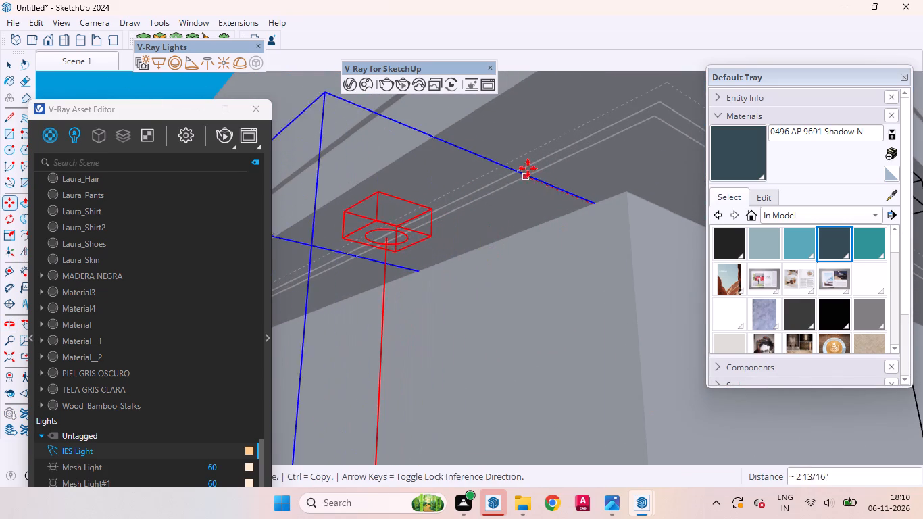
left_click(527, 168)
middle_click_drag(468, 203, 668, 177)
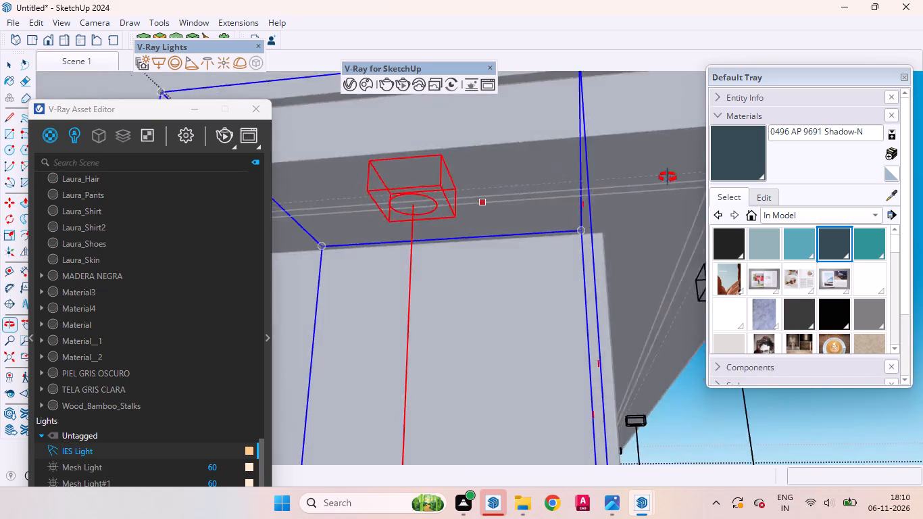
Move the copied IES light a few inches along the rooftop block's side wall, away from the front corner.
middle_click_drag(668, 177, 657, 161)
scroll(564, 233, "down", 3)
middle_click_drag(541, 240, 555, 369)
scroll(515, 269, "down", 3)
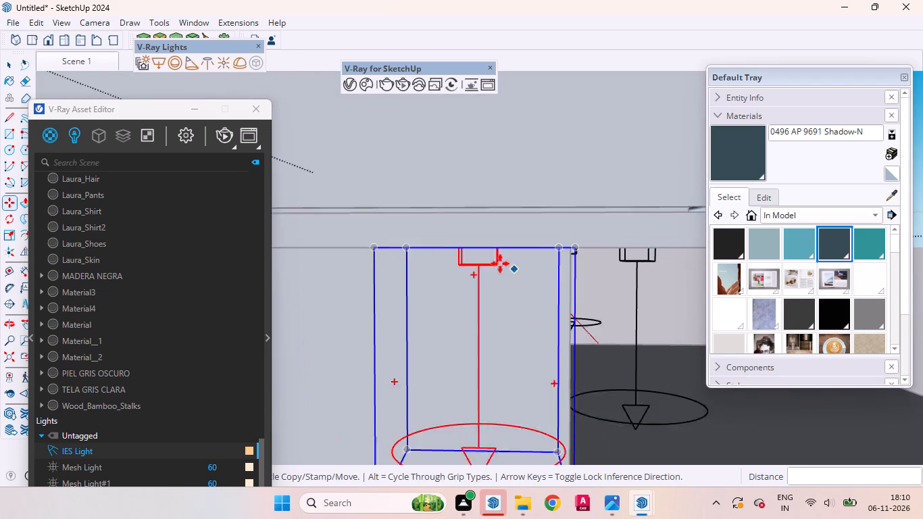
scroll(500, 264, "down", 20)
scroll(500, 264, "down", 9)
scroll(498, 226, "up", 3)
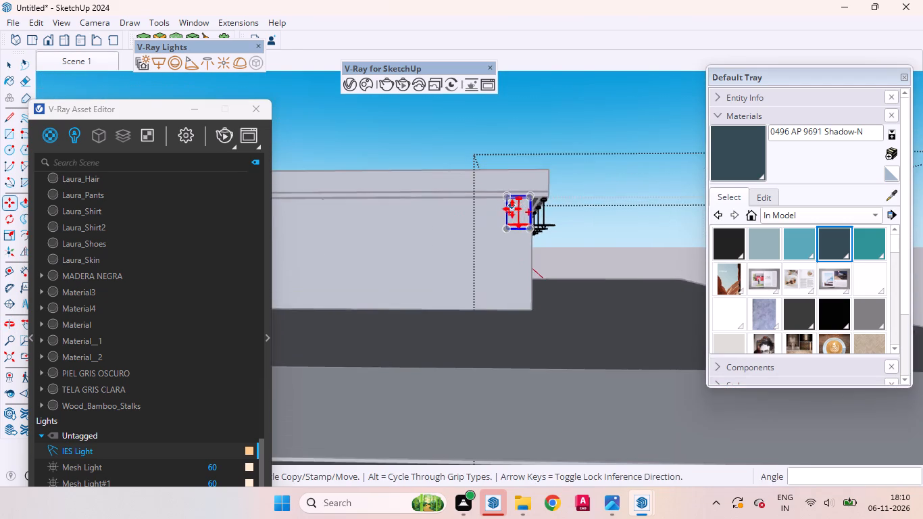
scroll(512, 209, "up", 2)
middle_click_drag(513, 197, 532, 148)
scroll(527, 166, "up", 6)
scroll(527, 177, "down", 1)
scroll(527, 177, "up", 2)
left_click(527, 187)
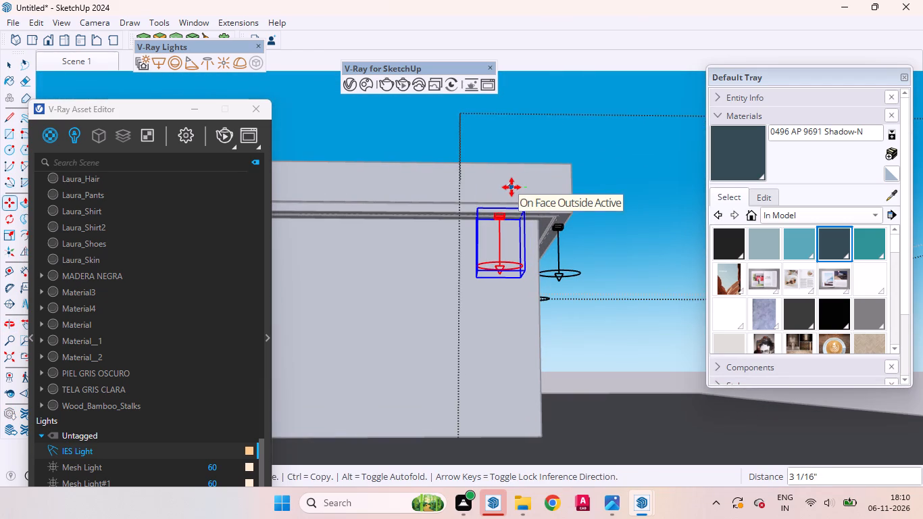
left_click(503, 188)
Array the IES light along the rooftop block's side wall as five copies spaced 3' 11 11/16" apart.
middle_click_drag(518, 234, 281, 266)
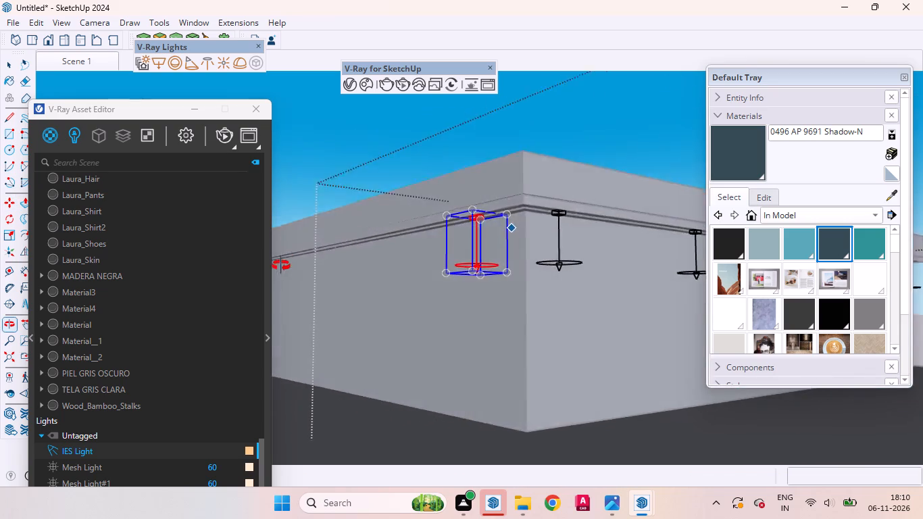
middle_click_drag(281, 266, 616, 230)
scroll(522, 222, "up", 15)
middle_click_drag(468, 207, 478, 201)
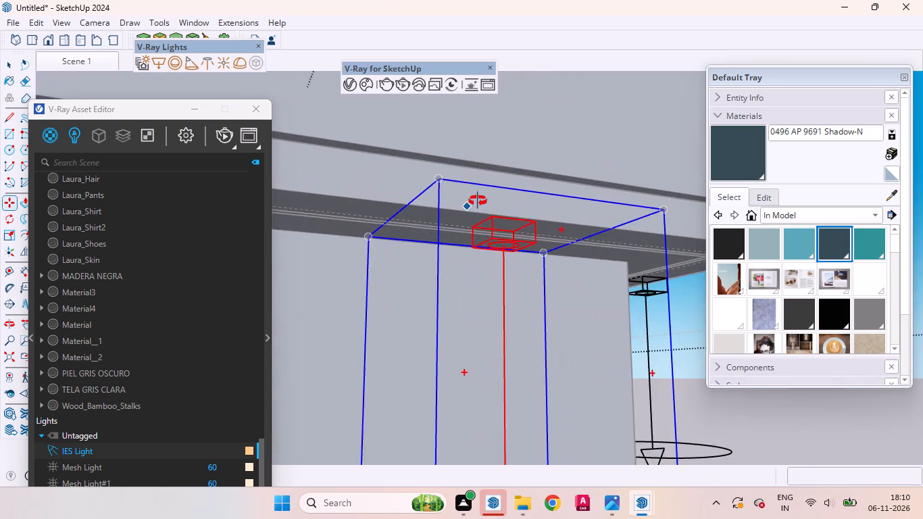
middle_click_drag(478, 201, 561, 119)
scroll(561, 119, "up", 1)
scroll(548, 136, "down", 5)
middle_click_drag(591, 194, 445, 360)
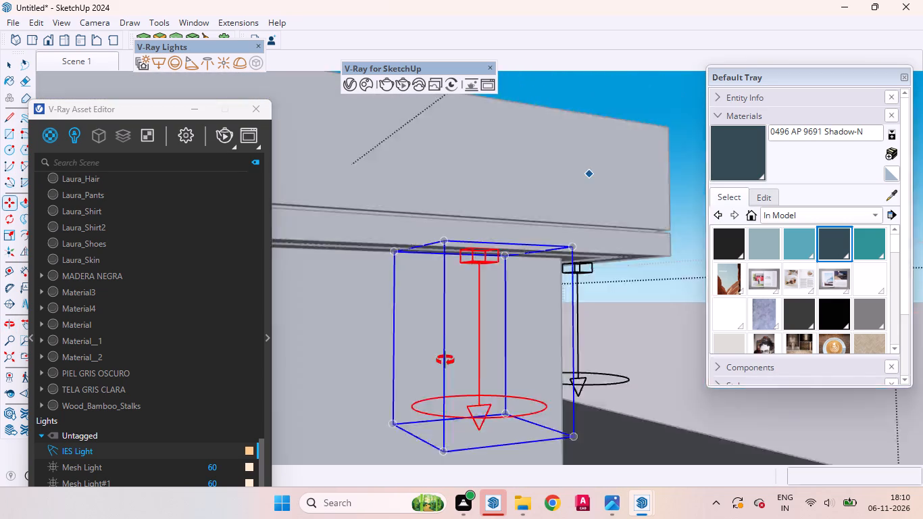
middle_click_drag(445, 360, 444, 362)
scroll(472, 266, "down", 11)
scroll(549, 197, "up", 2)
scroll(549, 197, "down", 4)
middle_click_drag(551, 209, 469, 235)
scroll(471, 230, "up", 1)
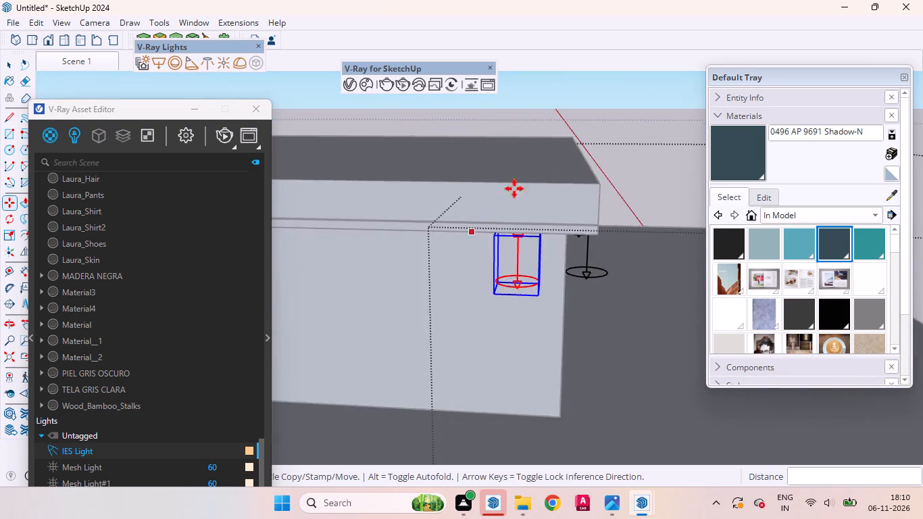
scroll(548, 166, "down", 12)
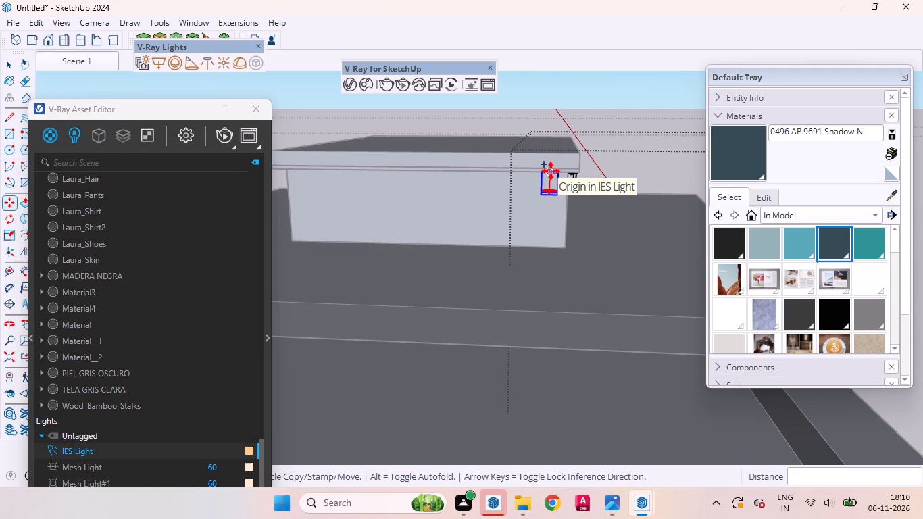
scroll(534, 176, "up", 5)
left_click(546, 160)
scroll(549, 168, "down", 2)
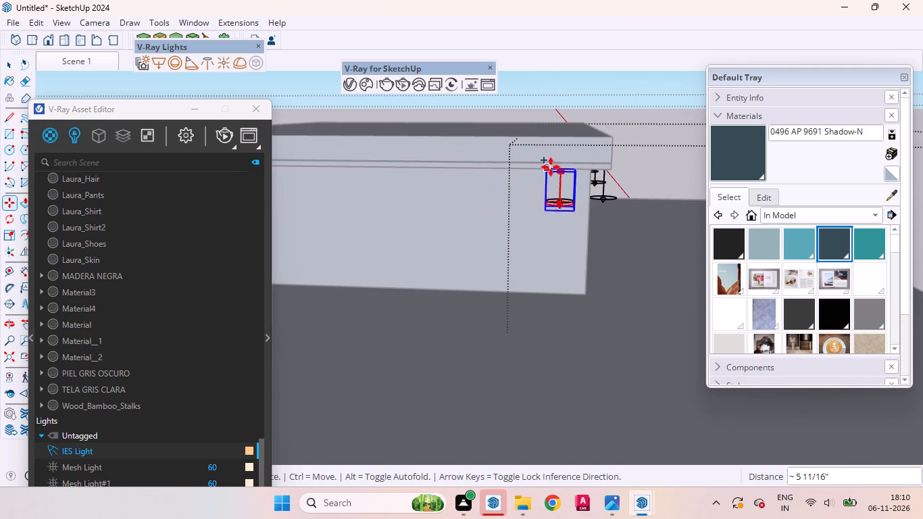
scroll(551, 167, "down", 5)
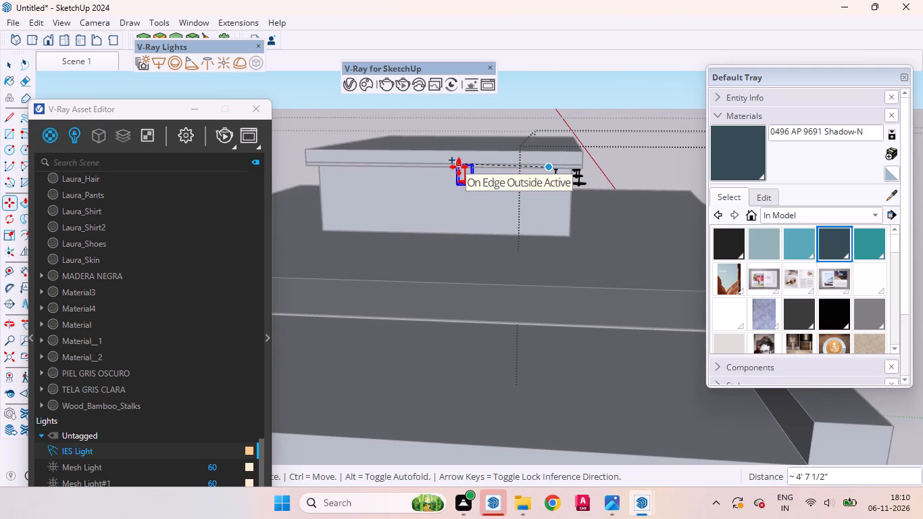
scroll(446, 168, "up", 4)
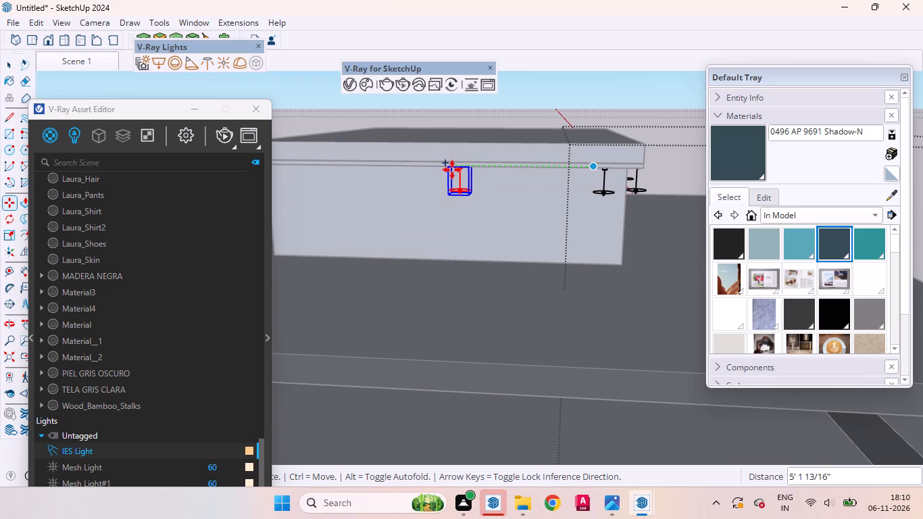
left_click(483, 170)
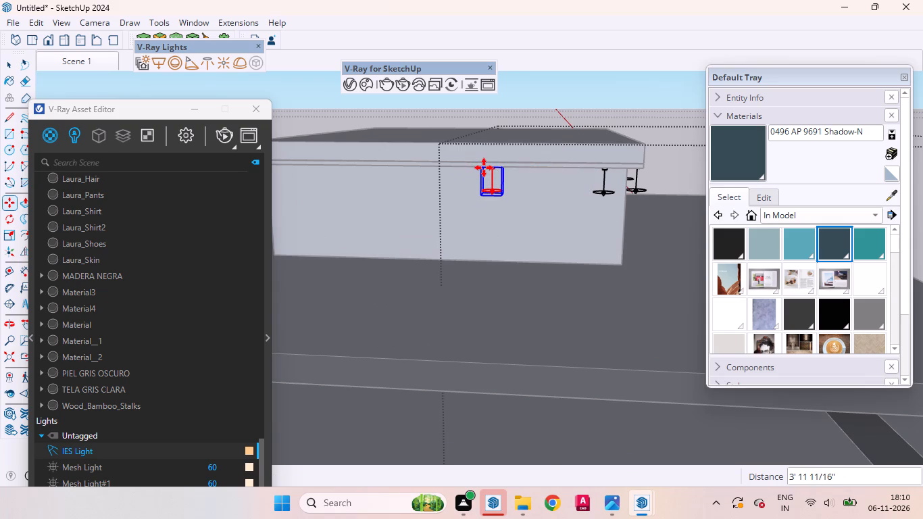
key("shift+asterisk")
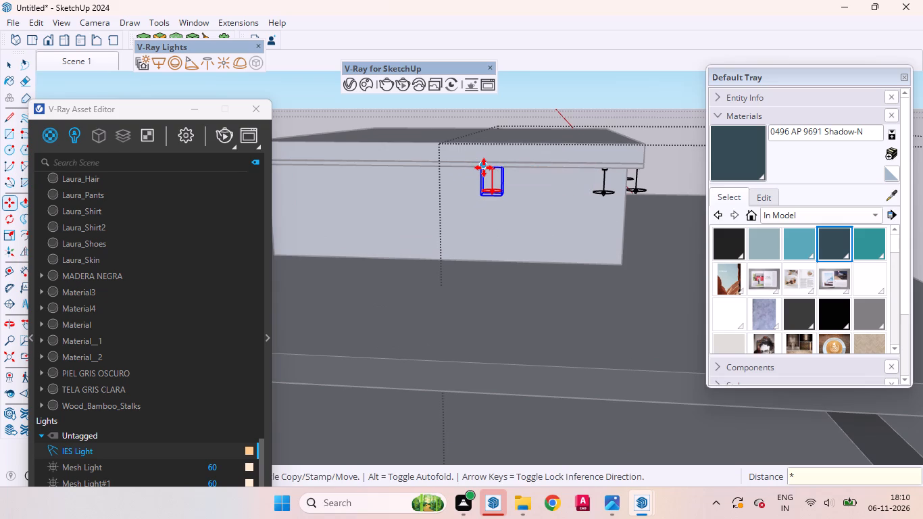
key("5")
key("Return")
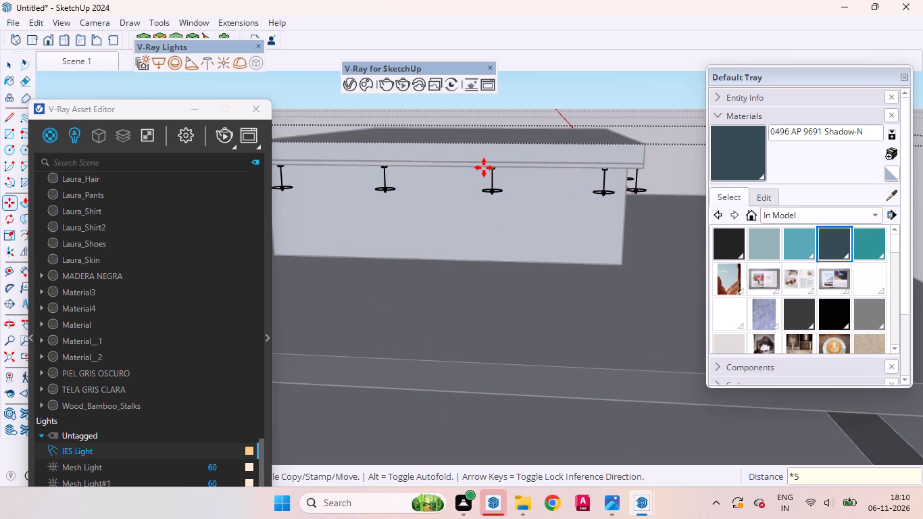
key("space")
Delete the two surplus IES lights that hang past the far end of the rooftop block's side wall.
scroll(501, 187, "down", 3)
middle_click_drag(509, 193, 500, 214)
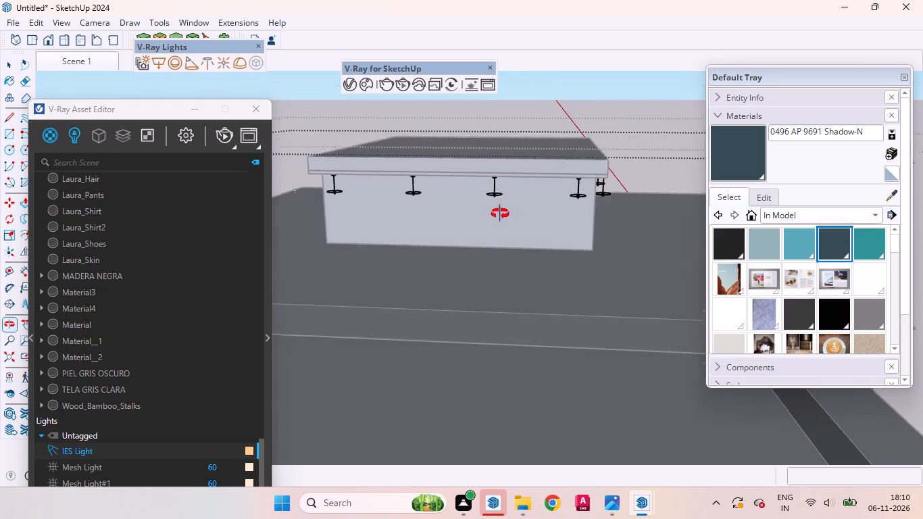
middle_click_drag(500, 214, 391, 254)
scroll(420, 228, "up", 1)
scroll(506, 209, "down", 10)
scroll(364, 196, "up", 5)
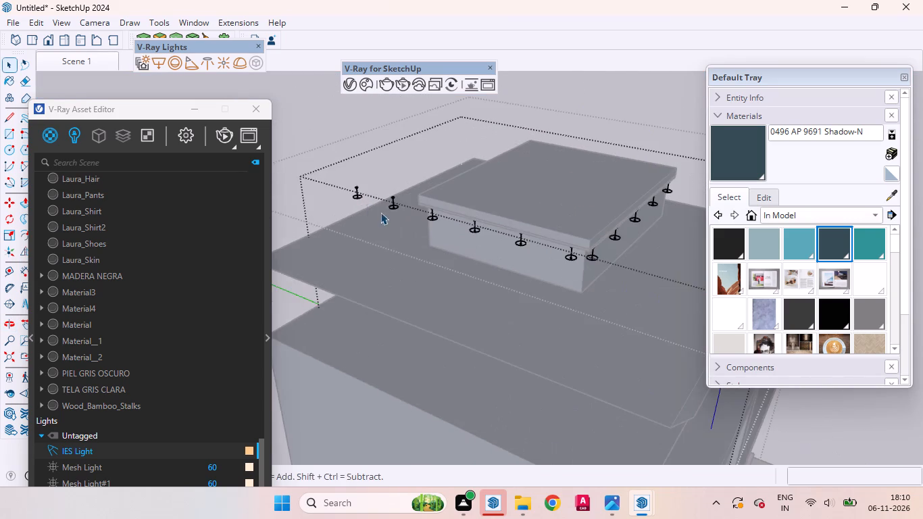
middle_click_drag(391, 212, 534, 118)
scroll(395, 183, "up", 4)
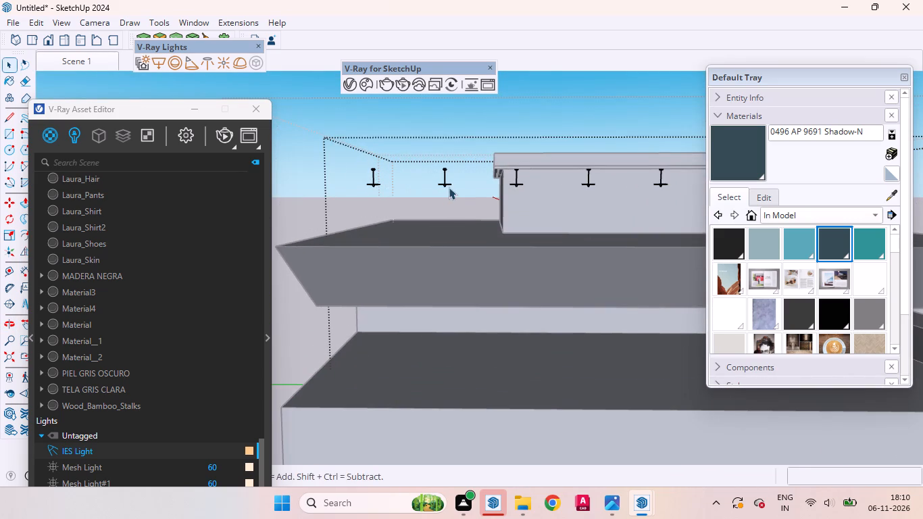
left_click_drag(457, 182, 328, 122)
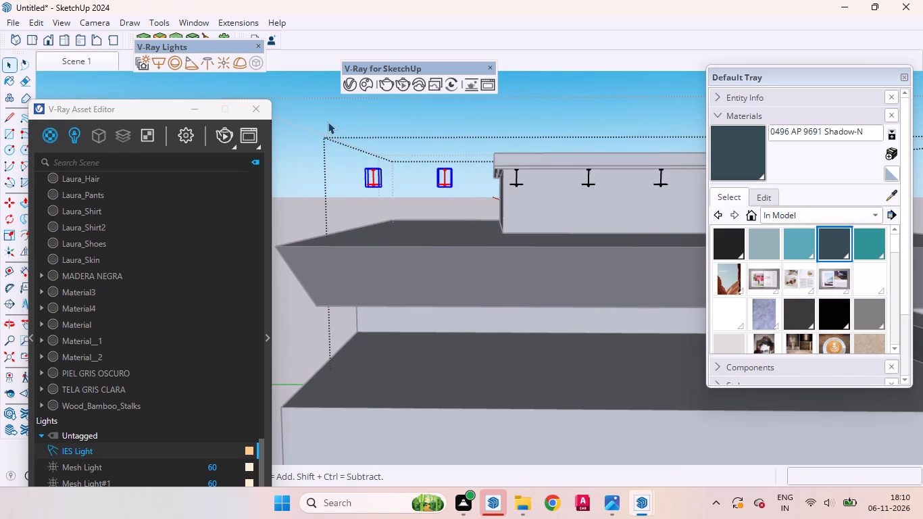
key("Delete")
Examine the IES light rows beneath the rooftop cap from the side and front of the house.
scroll(371, 116, "down", 5)
middle_click_drag(451, 168, 242, 287)
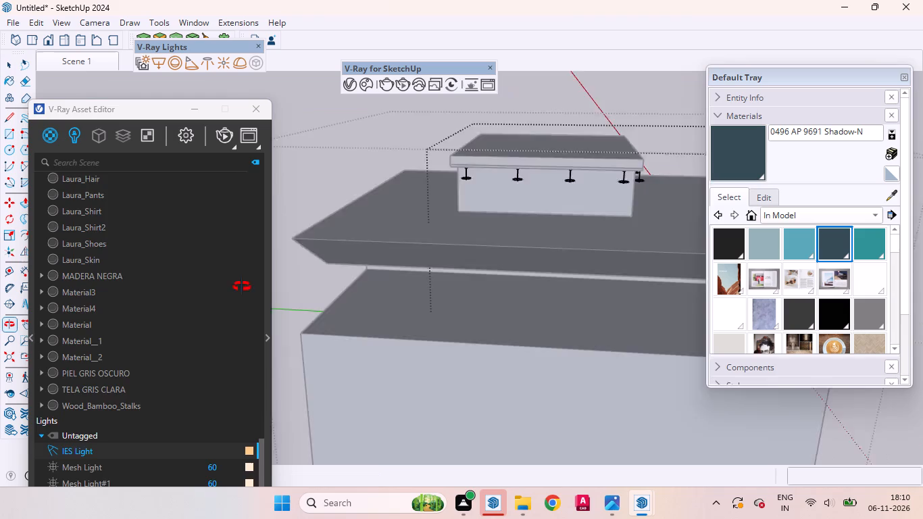
middle_click_drag(242, 287, 231, 289)
scroll(226, 282, "up", 1)
scroll(241, 243, "down", 20)
middle_click_drag(491, 209, 384, 167)
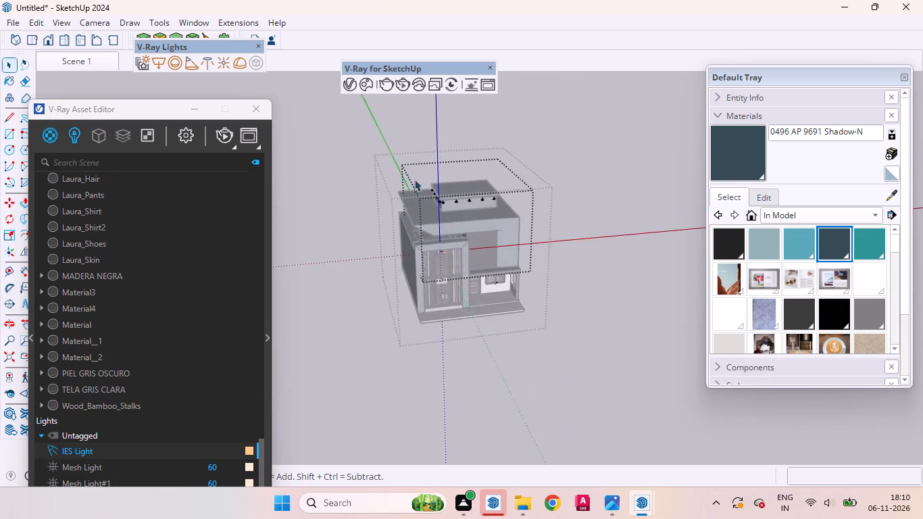
scroll(434, 185, "up", 20)
scroll(434, 185, "up", 1)
middle_click_drag(451, 214, 400, 169)
scroll(399, 218, "down", 13)
scroll(451, 178, "down", 2)
scroll(451, 178, "up", 1)
scroll(451, 178, "down", 3)
scroll(458, 179, "up", 4)
middle_click_drag(468, 183, 459, 155)
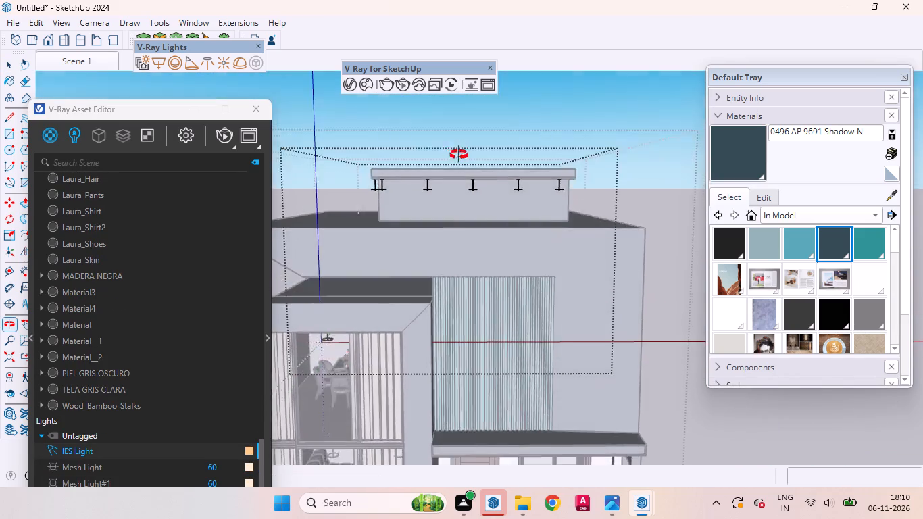
Copy the front row's IES light nearest the opposite corner 1' 6 3/8" around that corner to the other side wall, beneath the cap.
middle_click_drag(459, 155, 263, 216)
scroll(625, 204, "up", 9)
middle_click_drag(546, 217, 455, 193)
scroll(553, 222, "down", 3)
scroll(555, 225, "up", 1)
scroll(555, 225, "down", 7)
scroll(457, 205, "up", 7)
scroll(462, 200, "down", 1)
scroll(462, 200, "up", 3)
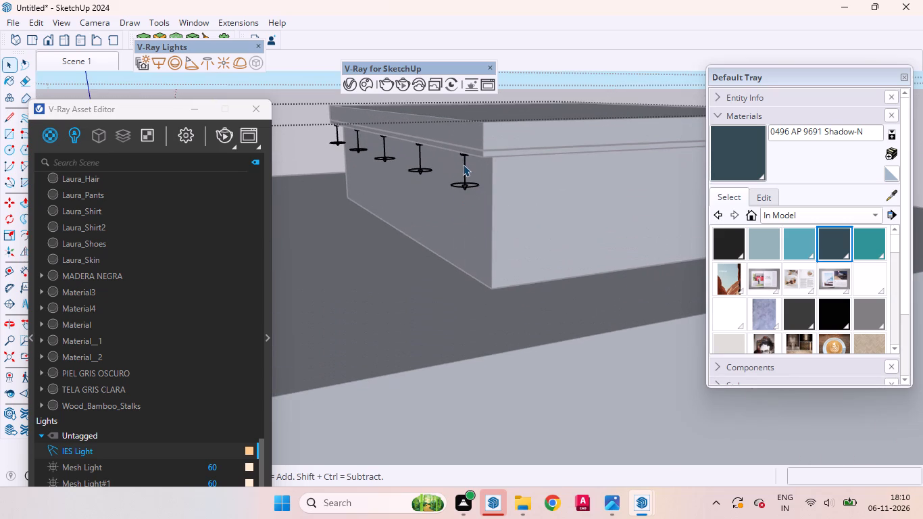
left_click(464, 164)
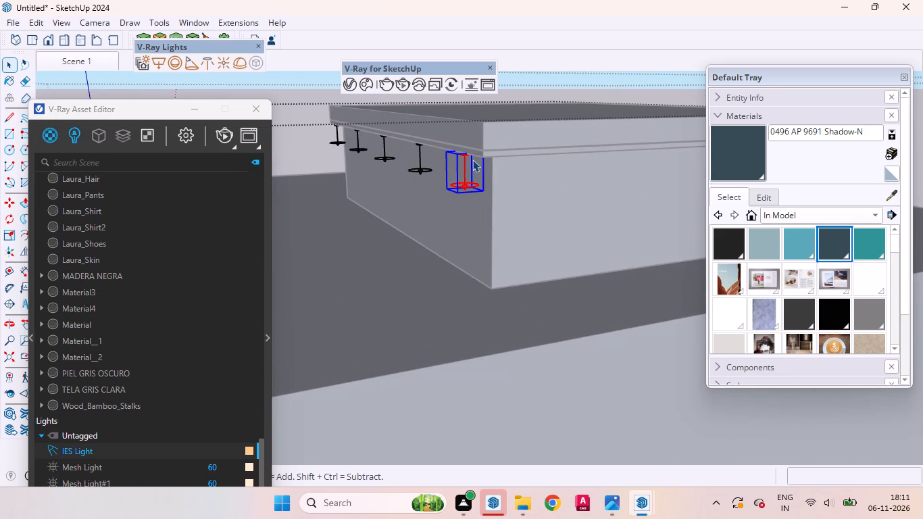
key("m")
scroll(499, 156, "up", 3)
scroll(495, 205, "down", 3)
middle_click_drag(500, 205, 459, 189)
scroll(425, 199, "up", 5)
scroll(424, 184, "down", 5)
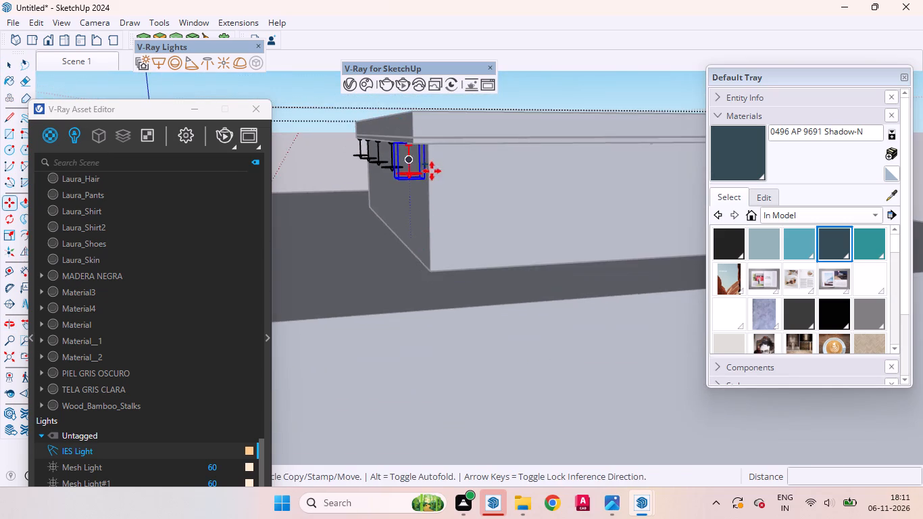
middle_click_drag(430, 162, 405, 116)
scroll(403, 208, "down", 10)
scroll(432, 176, "up", 5)
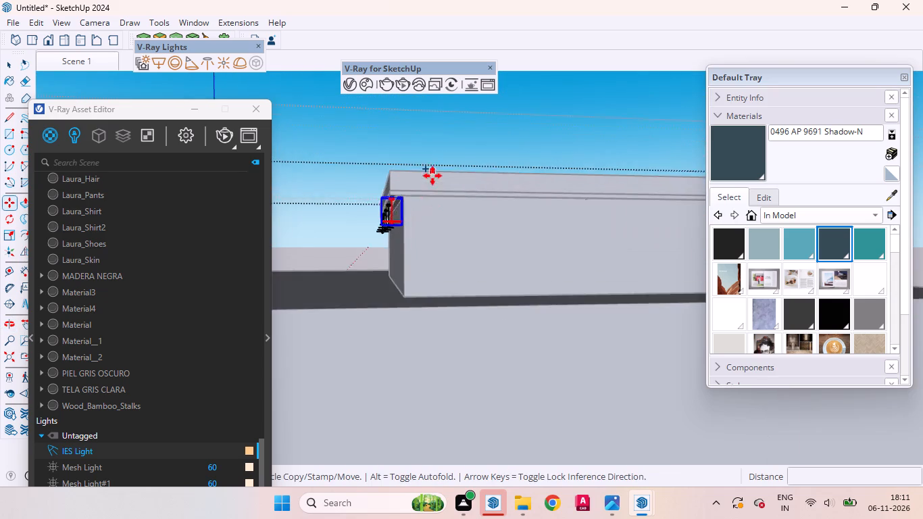
scroll(432, 176, "up", 15)
middle_click_drag(387, 208, 394, 195)
scroll(347, 182, "up", 11)
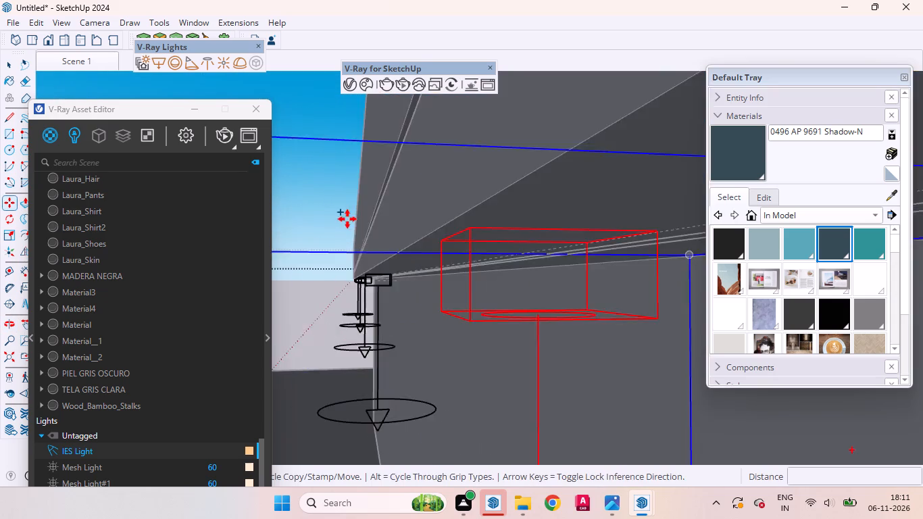
scroll(349, 218, "down", 4)
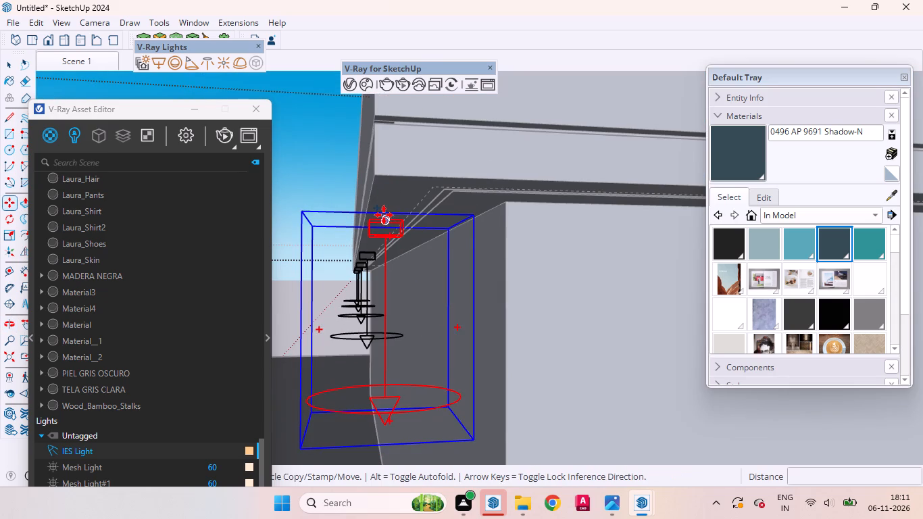
left_click(366, 214)
scroll(420, 223, "down", 4)
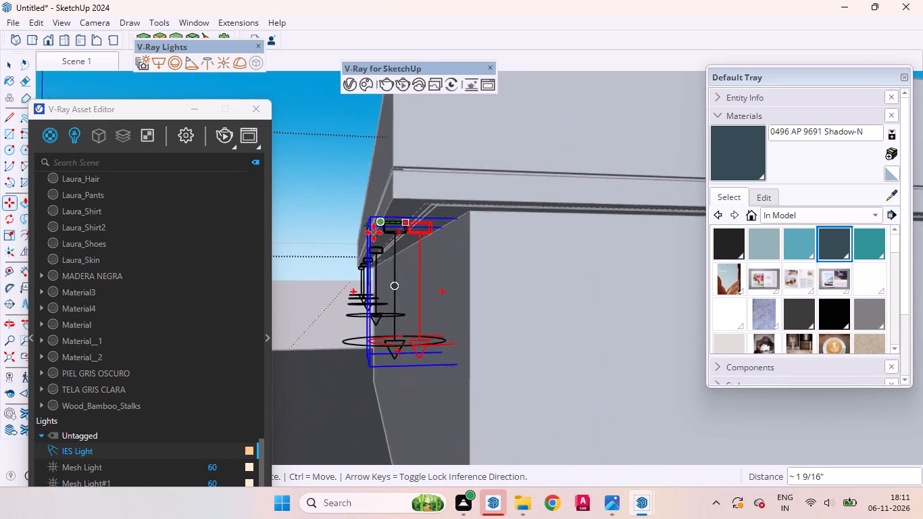
scroll(374, 232, "down", 5)
middle_click_drag(467, 226, 443, 150)
scroll(423, 219, "up", 6)
scroll(434, 220, "down", 2)
scroll(434, 220, "up", 3)
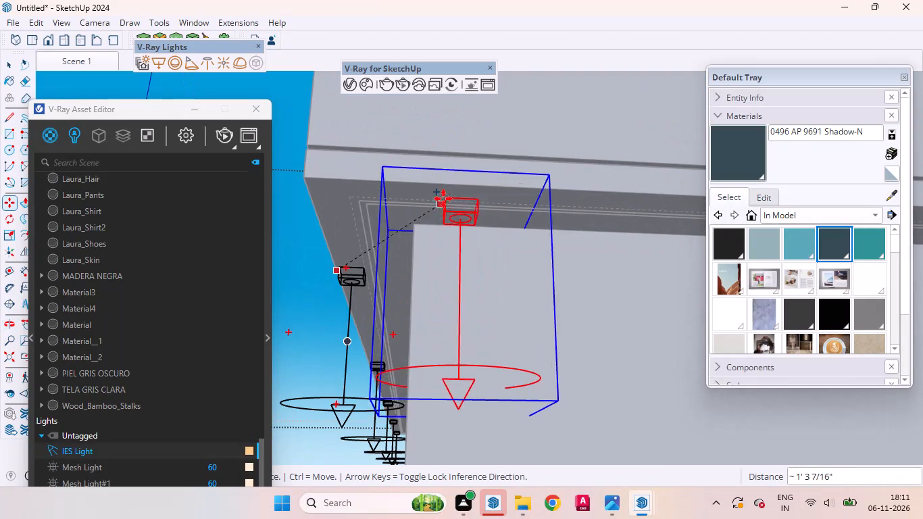
left_click(493, 195)
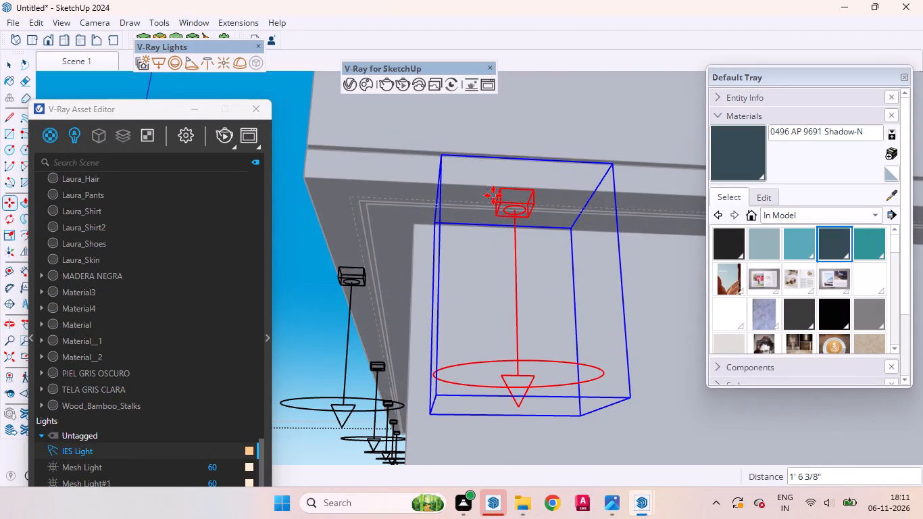
Array the corner IES light along the rooftop block's other side wall as four copies spaced 2' 9 3/4" apart.
middle_click_drag(530, 235, 487, 316)
scroll(436, 258, "down", 20)
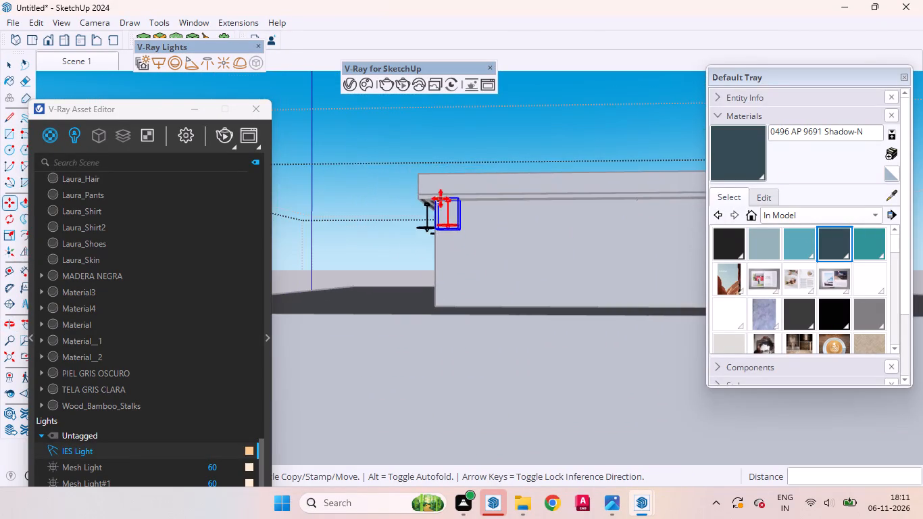
middle_click_drag(504, 233, 480, 230)
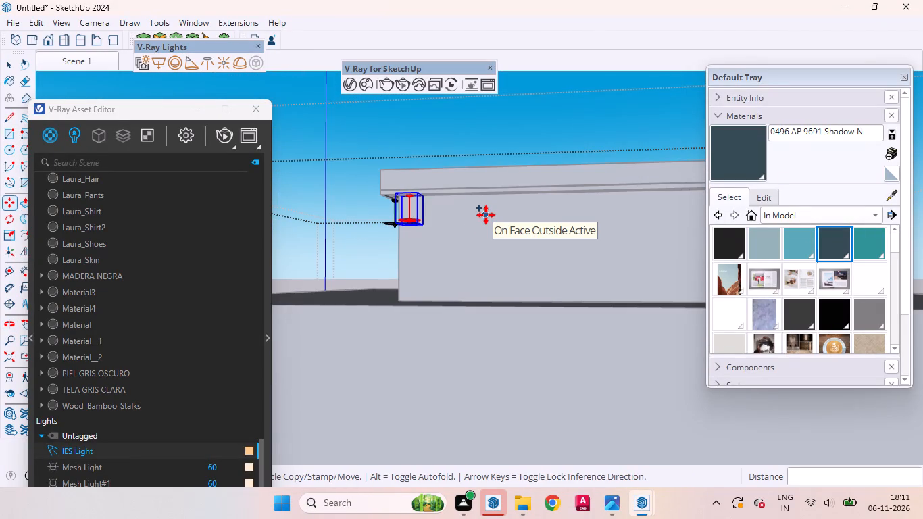
left_click(445, 234)
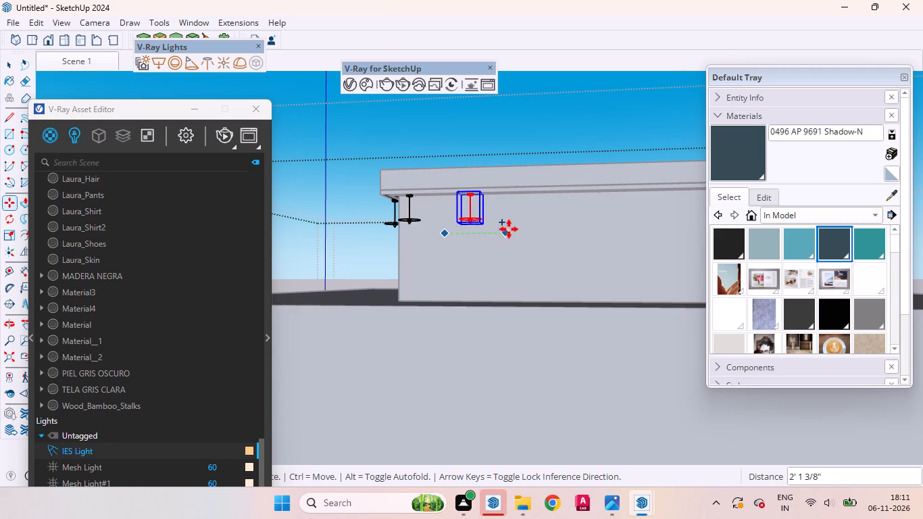
left_click(528, 226)
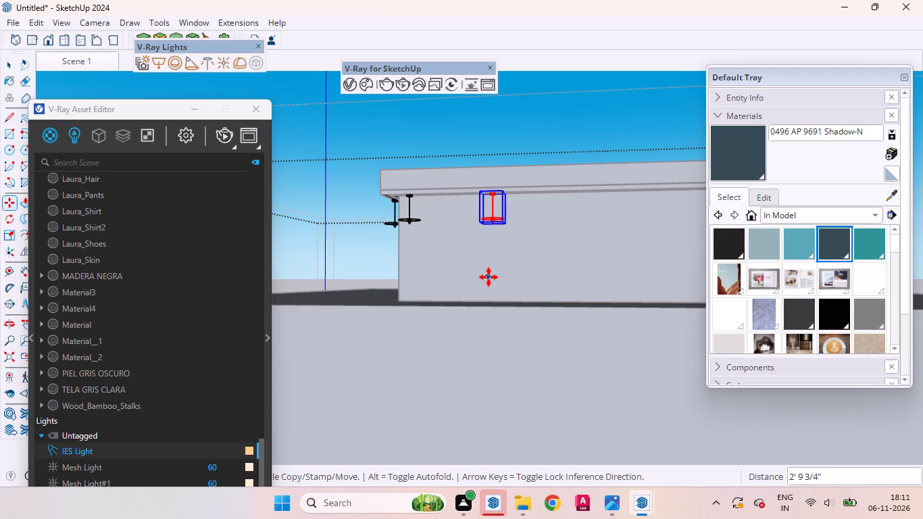
key("shift+asterisk")
key("4")
key("Return")
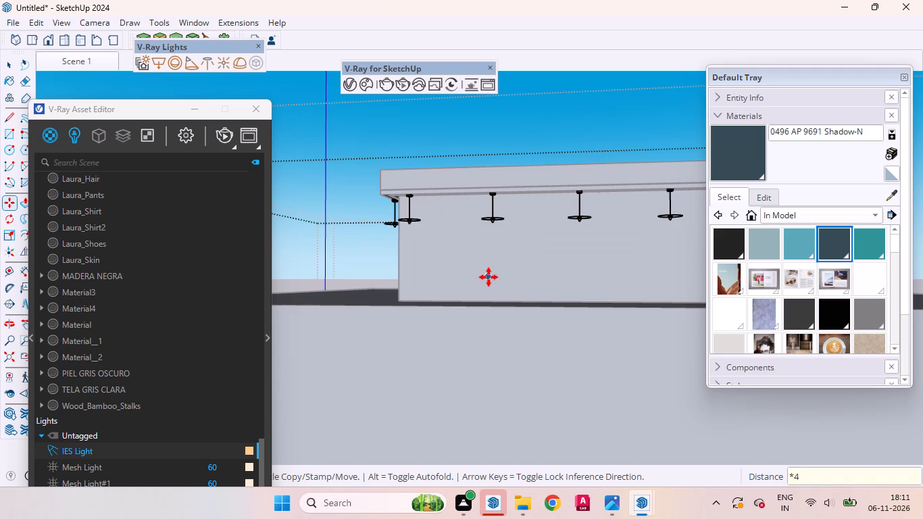
key("space")
Examine the IES light rows around the rooftop block from the sides and front of the house.
scroll(428, 287, "down", 4)
middle_click_drag(408, 285, 443, 353)
scroll(443, 344, "up", 1)
scroll(393, 201, "down", 2)
scroll(393, 201, "up", 1)
scroll(393, 201, "down", 12)
middle_click_drag(457, 274, 589, 233)
left_click(643, 180)
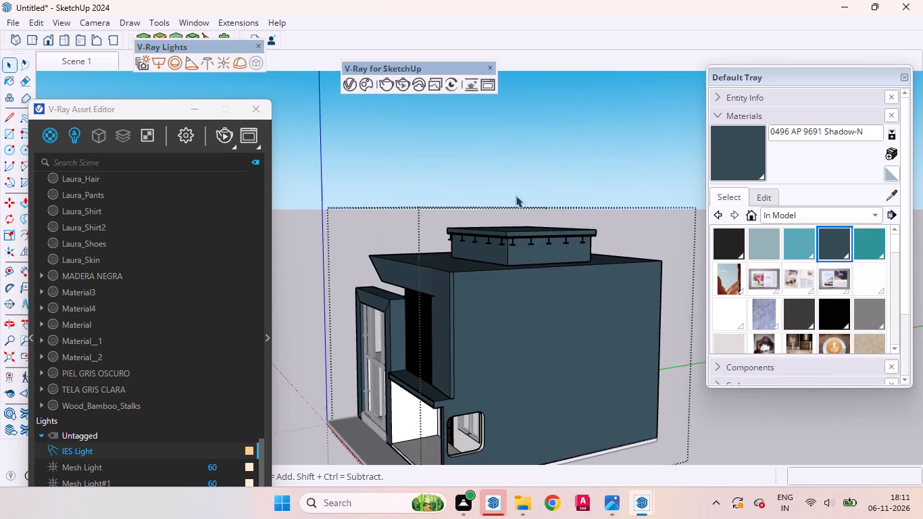
scroll(512, 200, "up", 11)
middle_click_drag(451, 274, 594, 237)
scroll(449, 236, "down", 6)
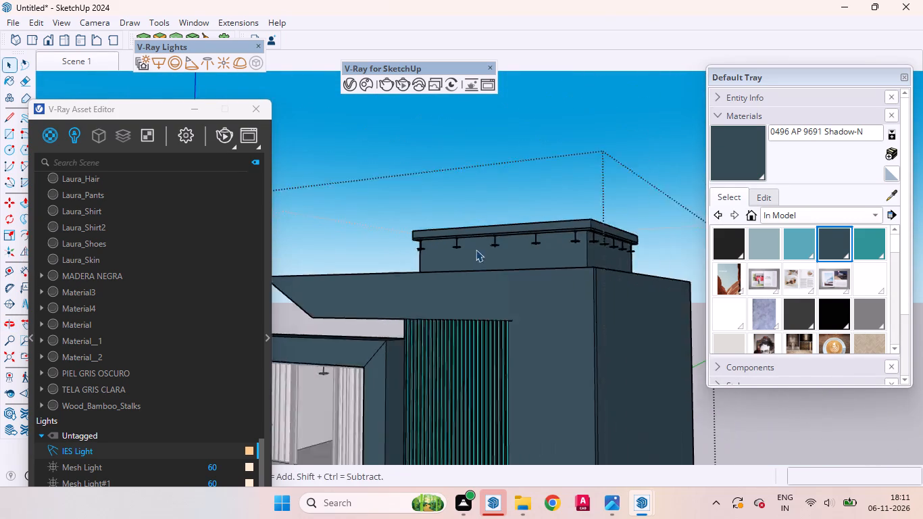
scroll(476, 249, "down", 9)
middle_click_drag(474, 265, 625, 322)
scroll(497, 264, "up", 4)
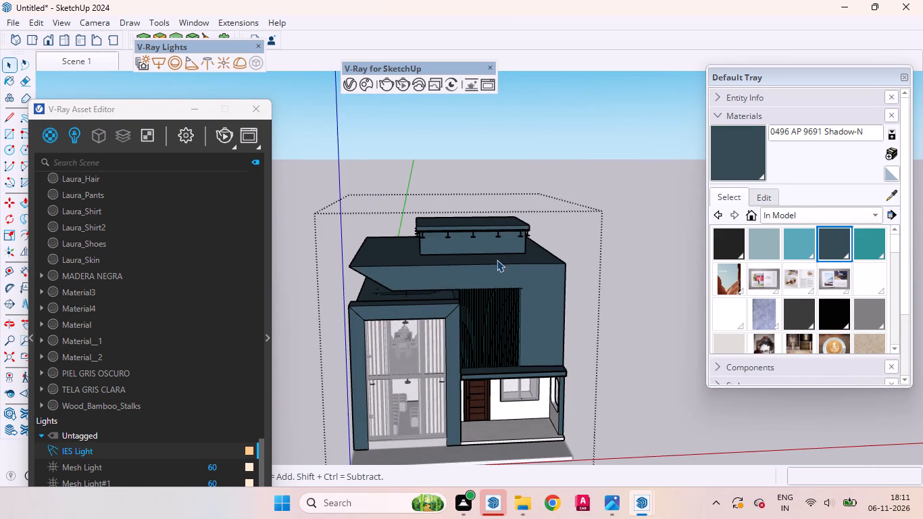
scroll(416, 268, "down", 4)
scroll(421, 289, "up", 12)
scroll(386, 254, "down", 2)
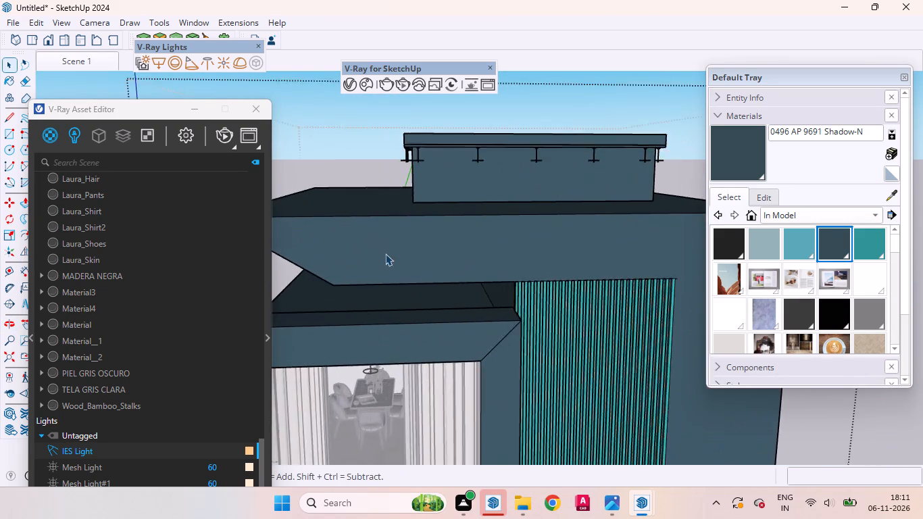
scroll(385, 253, "down", 3)
left_click(411, 238)
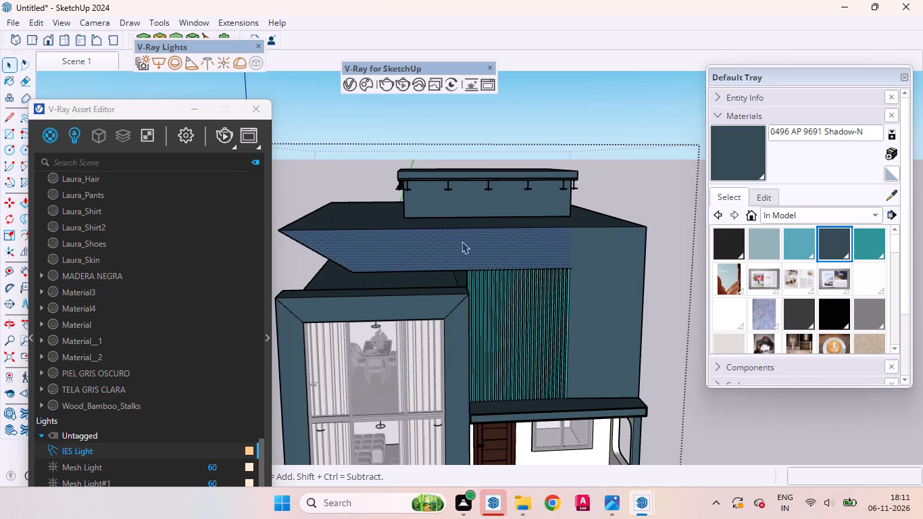
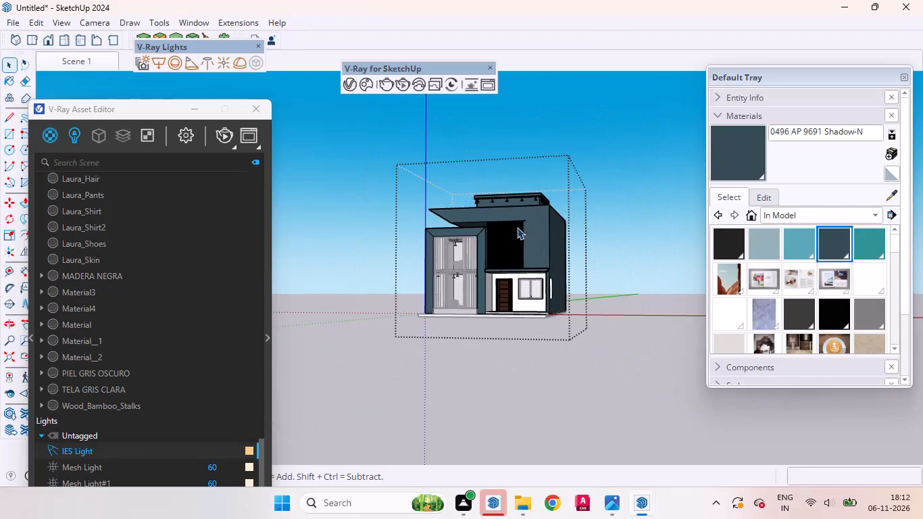
Examine the house's upper front wall, checking the faces above and beside the slatted panel.
scroll(520, 215, "up", 20)
scroll(520, 215, "up", 6)
scroll(493, 257, "down", 1)
scroll(493, 257, "up", 1)
scroll(493, 257, "down", 16)
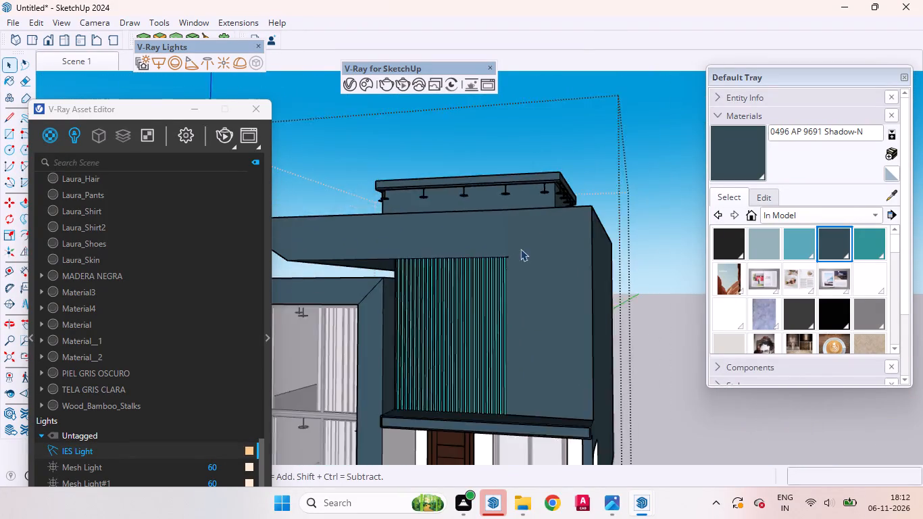
middle_click_drag(472, 282, 557, 293)
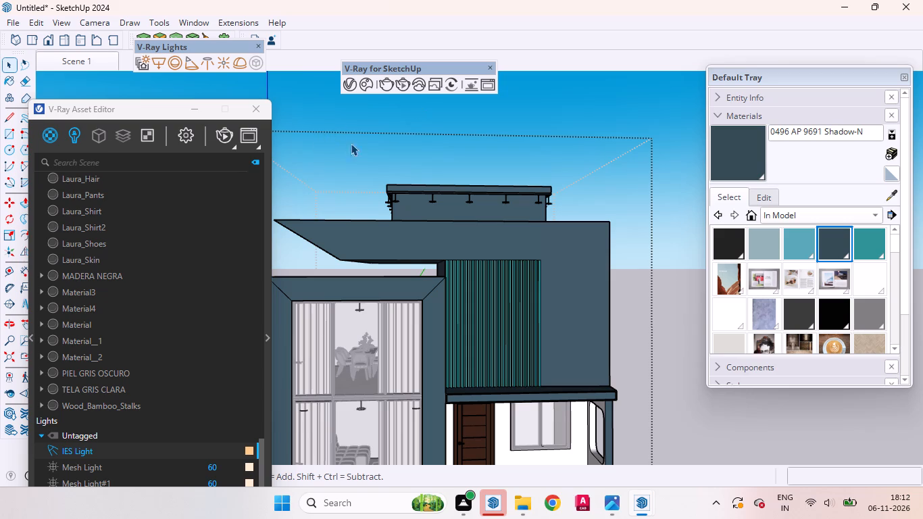
left_click(573, 311)
scroll(507, 306, "down", 4)
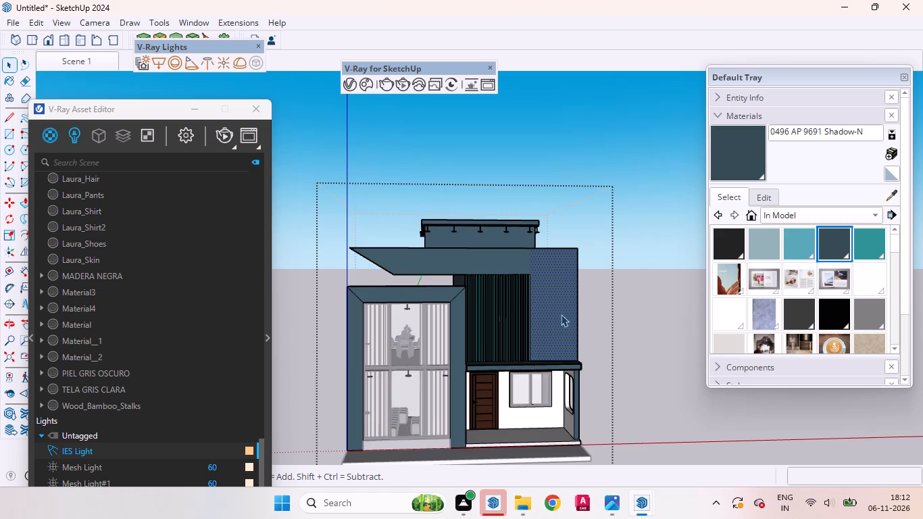
middle_click_drag(561, 317, 576, 399)
scroll(548, 291, "up", 12)
scroll(494, 286, "down", 16)
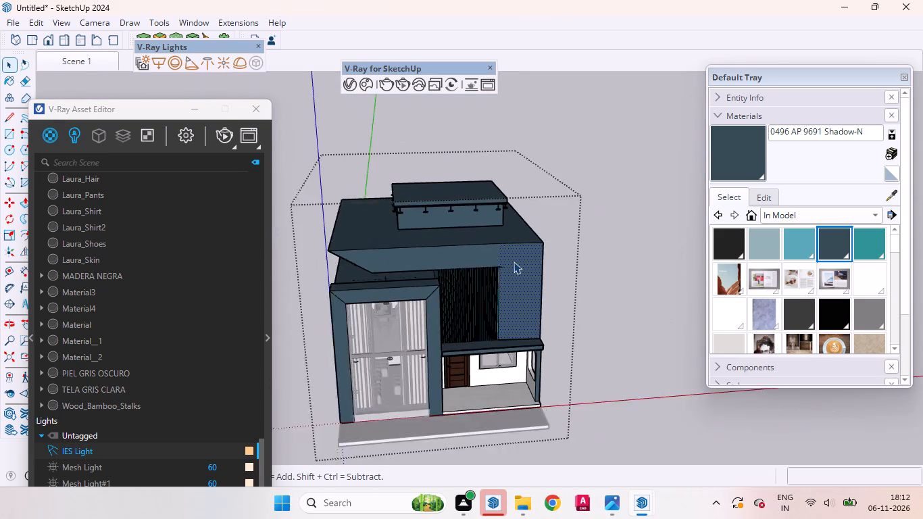
scroll(485, 262, "up", 4)
left_click(485, 256)
scroll(534, 250, "down", 5)
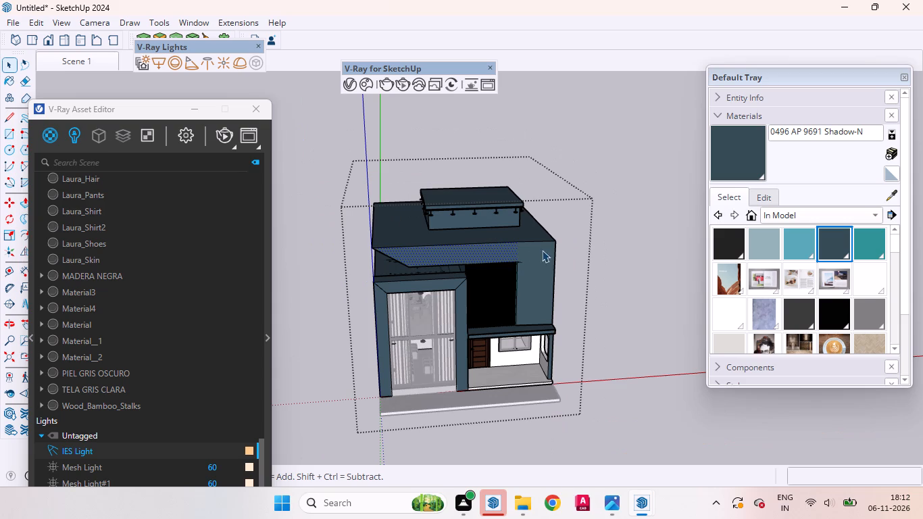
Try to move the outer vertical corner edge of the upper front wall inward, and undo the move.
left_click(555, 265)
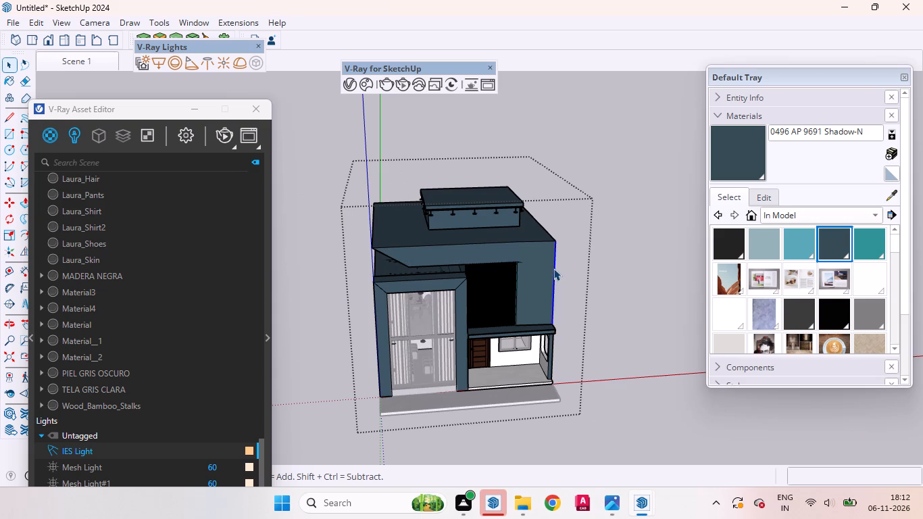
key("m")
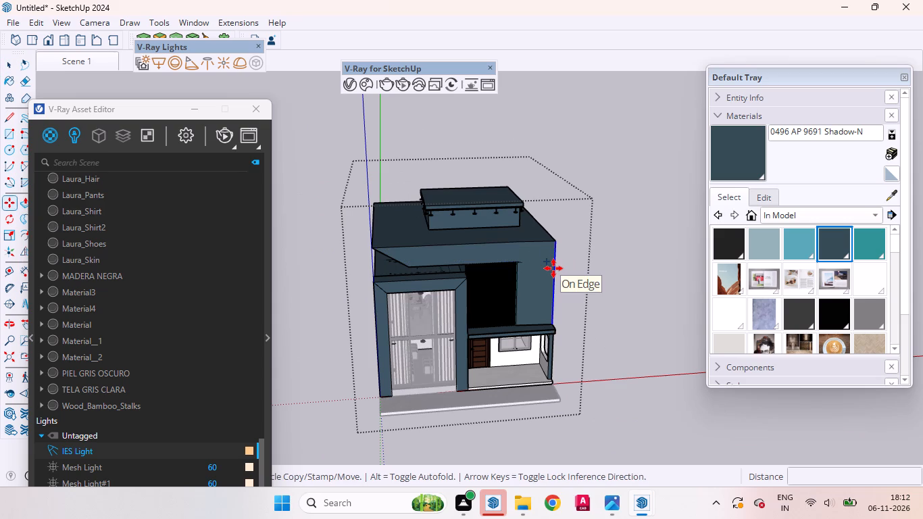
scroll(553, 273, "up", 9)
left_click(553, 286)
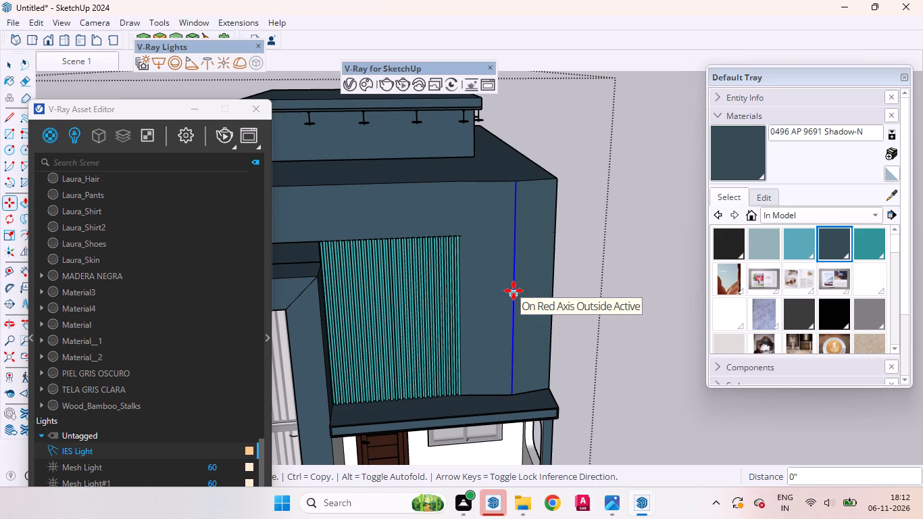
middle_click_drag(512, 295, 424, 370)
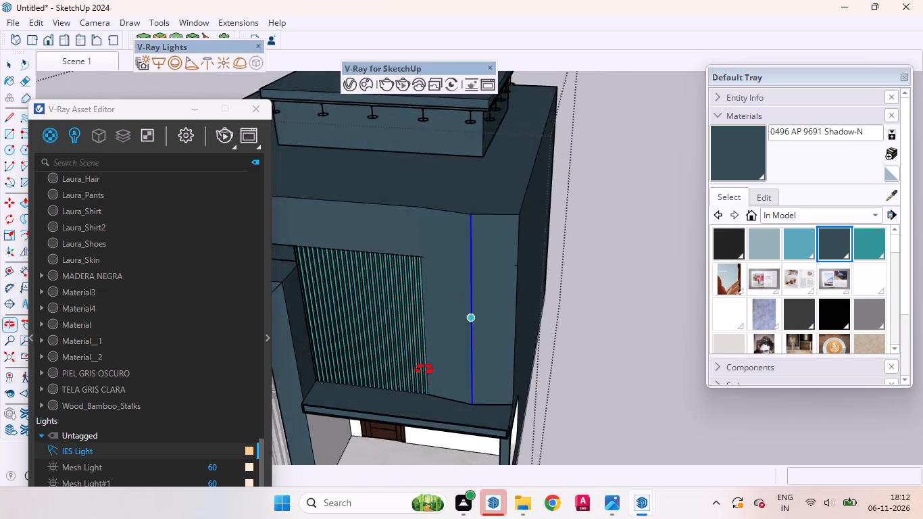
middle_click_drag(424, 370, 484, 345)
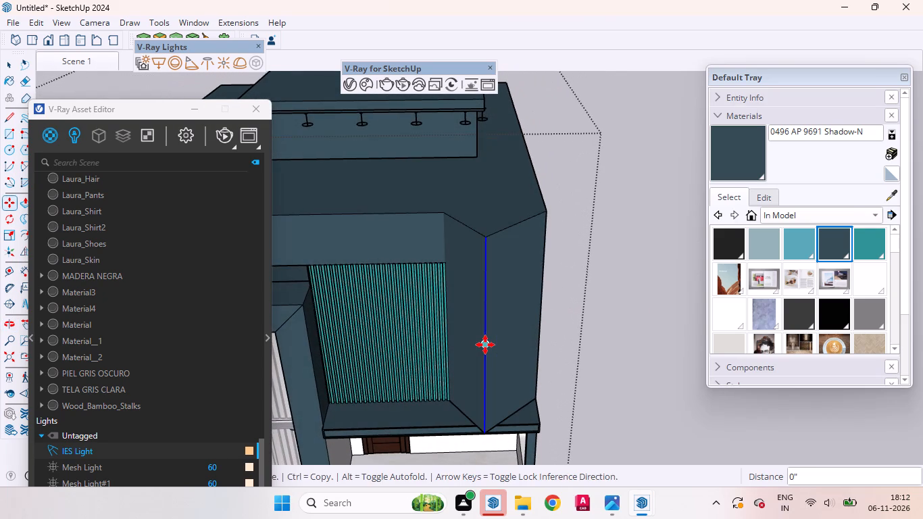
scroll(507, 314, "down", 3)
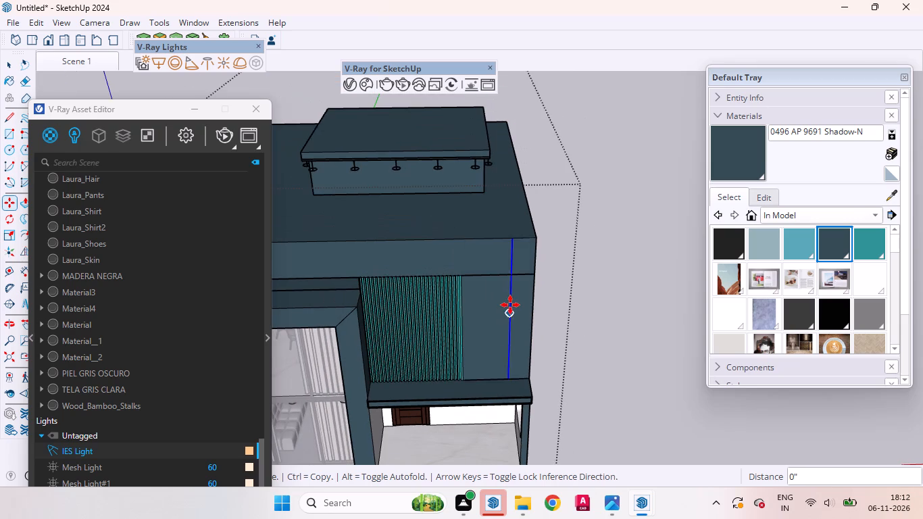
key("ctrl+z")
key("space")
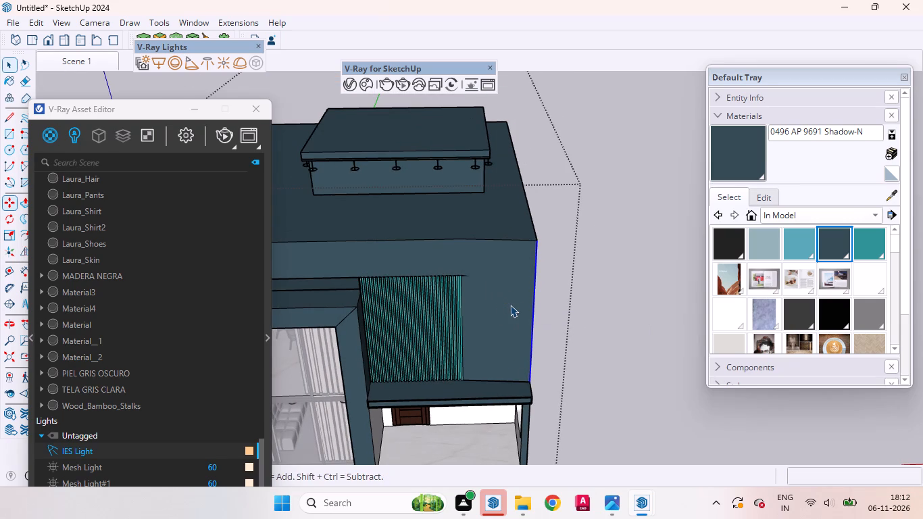
Copy the upper front wall's outer vertical corner edge inward from its bottom endpoint, splitting the plain area beside the slatted panel.
scroll(514, 303, "down", 4)
scroll(532, 386, "up", 8)
scroll(536, 357, "down", 1)
scroll(536, 356, "up", 5)
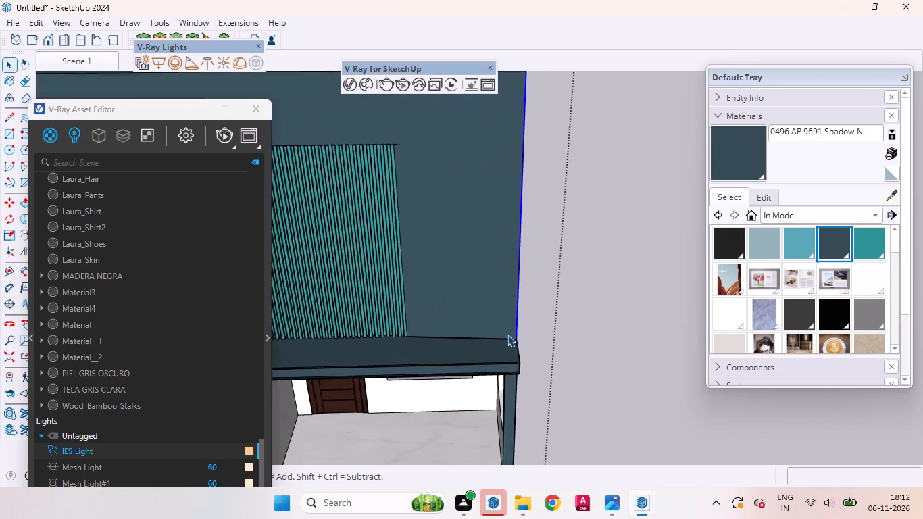
scroll(507, 335, "up", 6)
middle_click_drag(516, 348, 483, 343)
scroll(490, 344, "up", 1)
key("m")
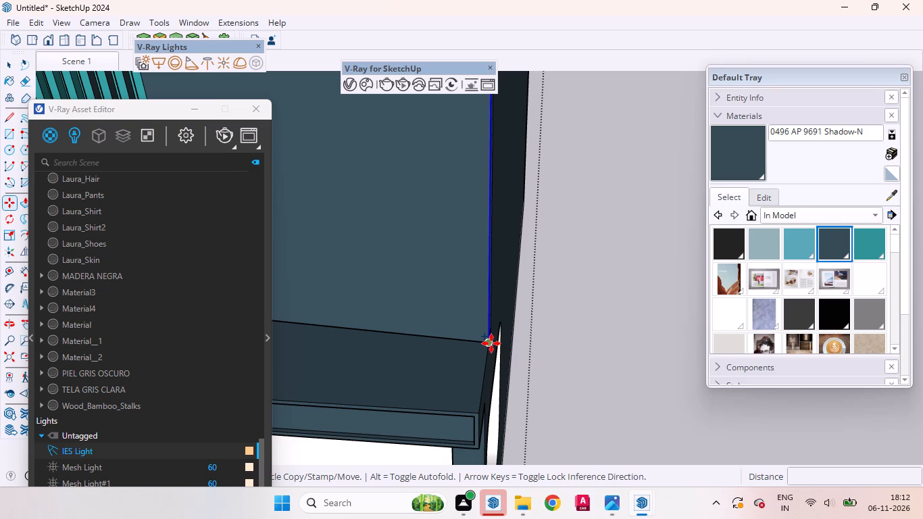
left_click(491, 343)
scroll(445, 332, "down", 8)
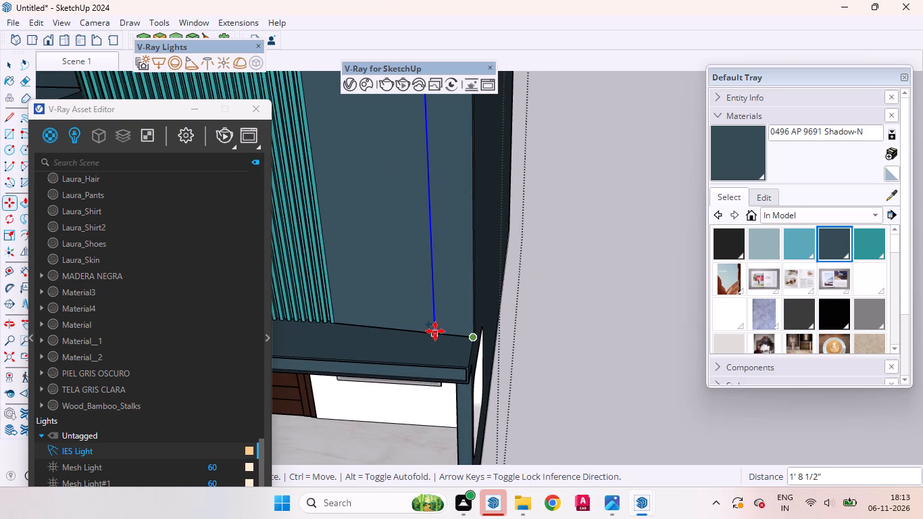
left_click(403, 330)
scroll(495, 321, "down", 6)
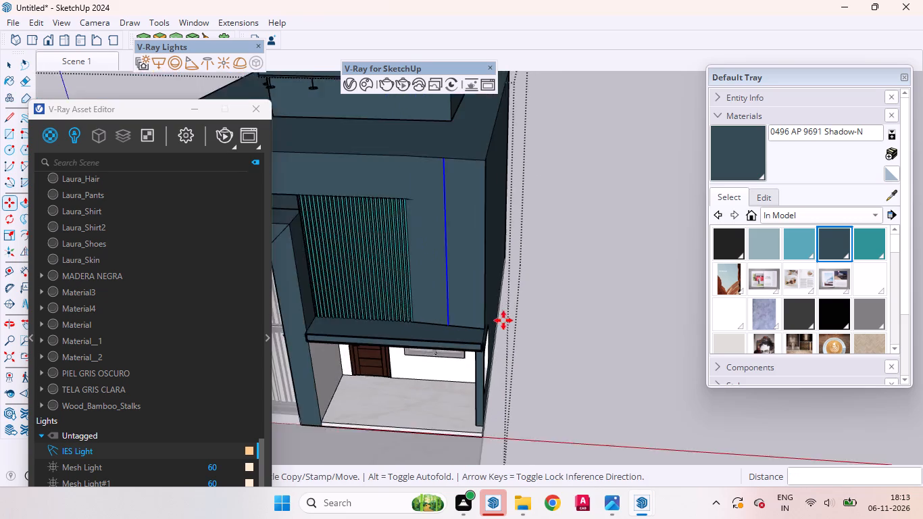
scroll(503, 320, "down", 4)
middle_click_drag(519, 289, 570, 199)
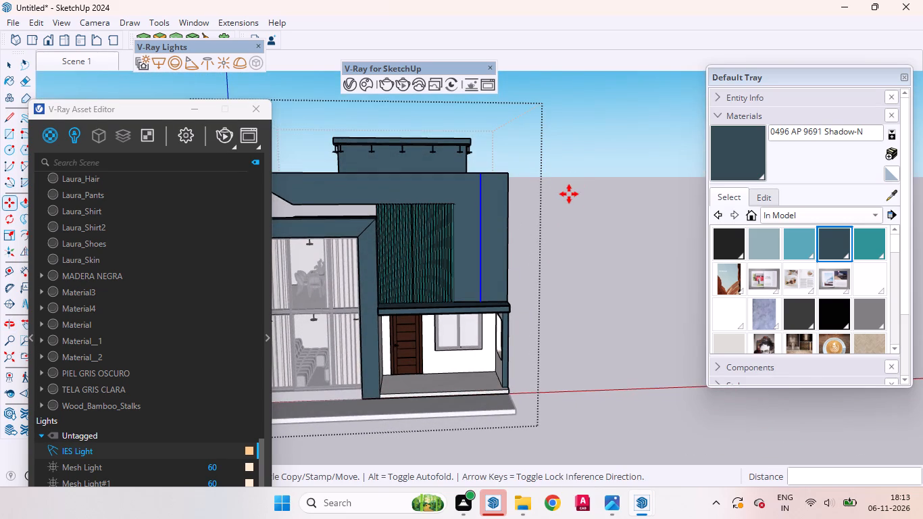
key("space")
Inspect the fascia face above the slatted panel and its top edge.
scroll(389, 176, "up", 3)
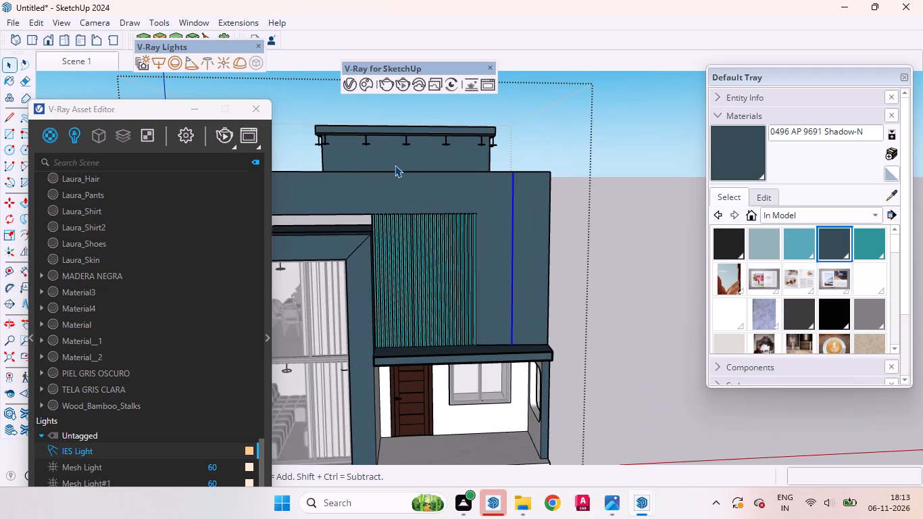
left_click(401, 175)
left_click(404, 174)
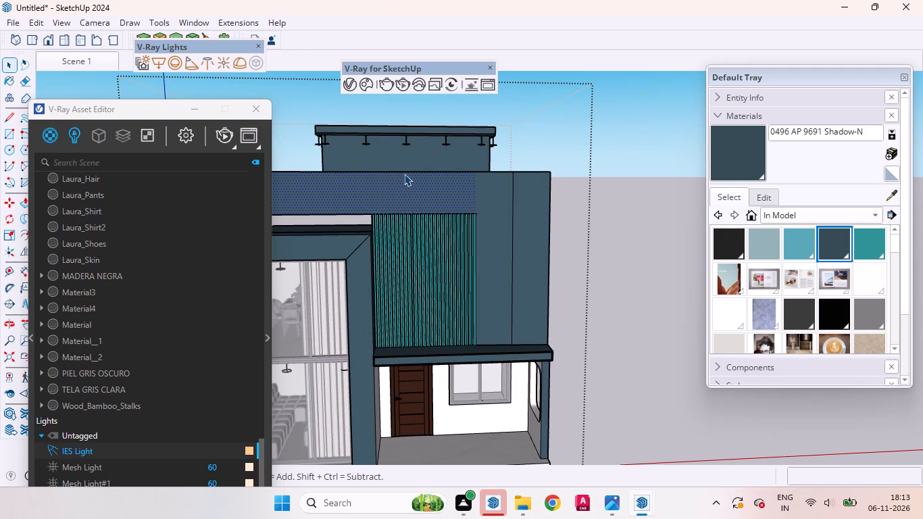
middle_click_drag(430, 195, 435, 220)
scroll(445, 204, "down", 10)
middle_click_drag(438, 209, 409, 191)
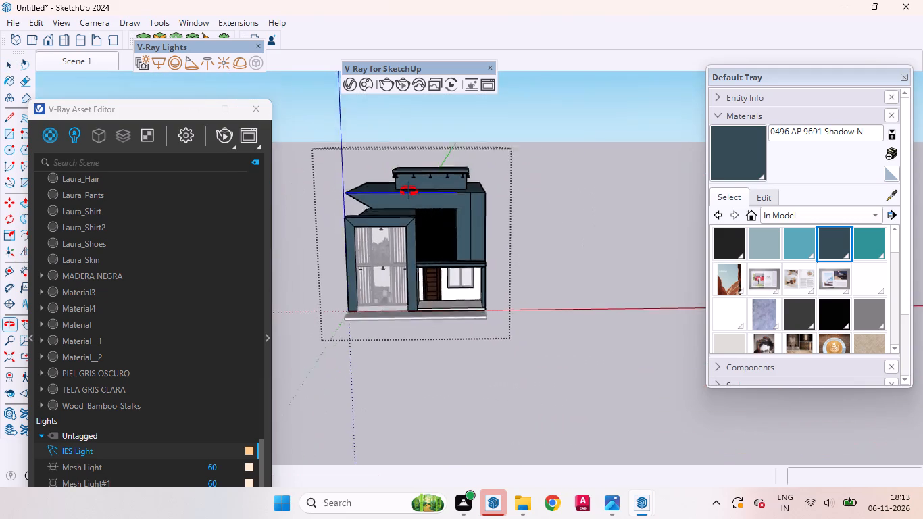
middle_click_drag(409, 191, 408, 191)
scroll(423, 195, "up", 5)
scroll(425, 195, "down", 5)
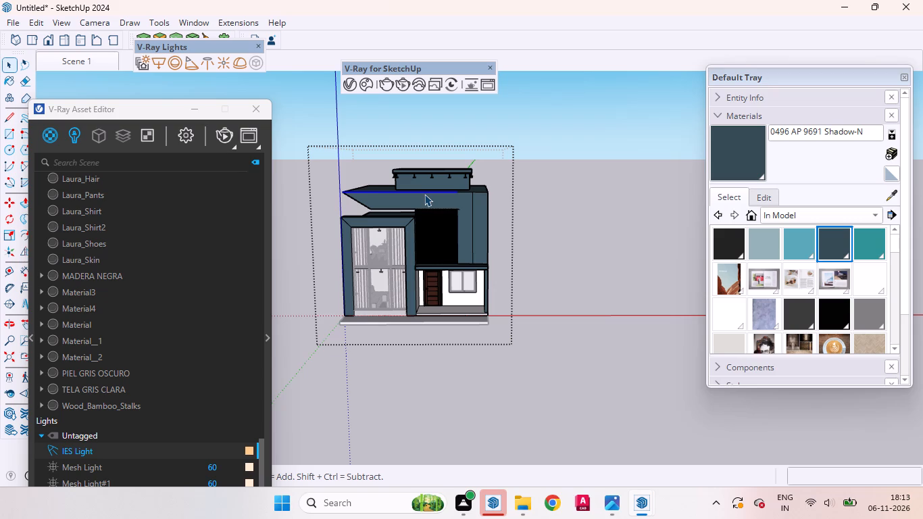
scroll(428, 195, "down", 4)
scroll(450, 191, "up", 4)
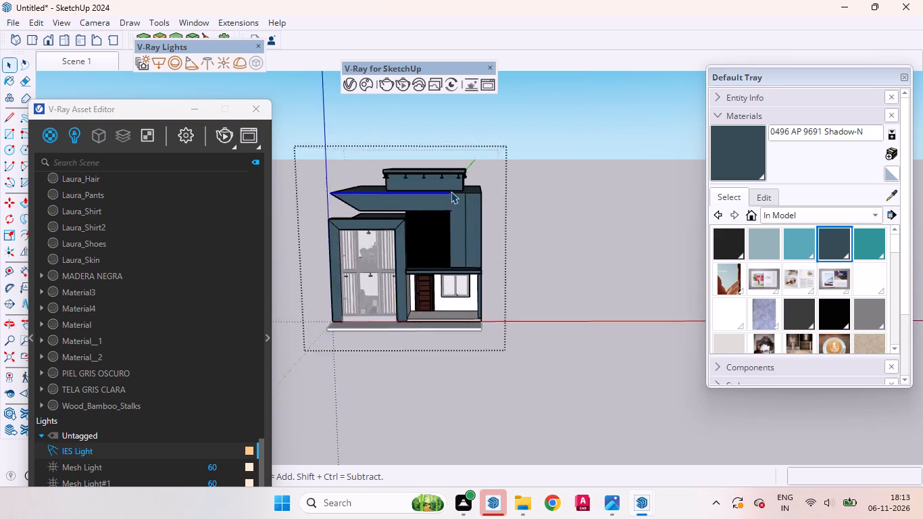
scroll(451, 191, "up", 6)
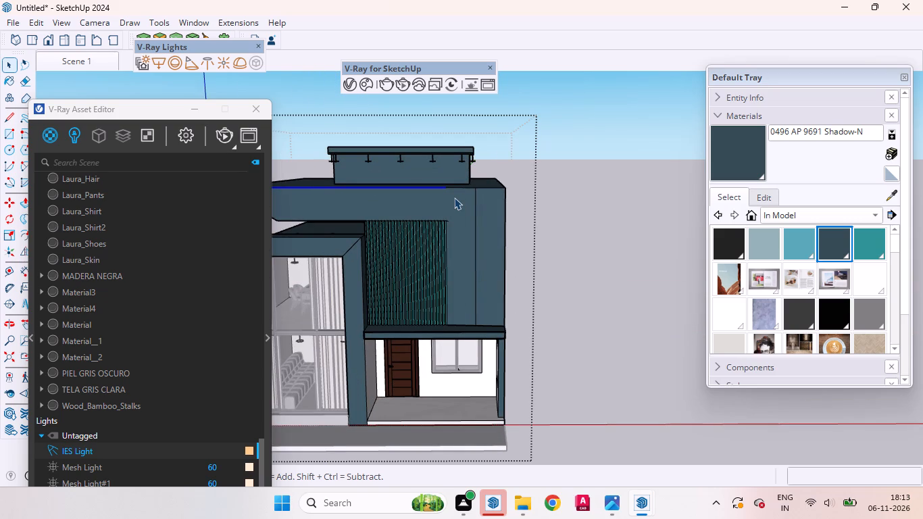
Inspect the two front wall faces on either side of the copied vertical edge.
left_click(450, 205)
middle_click_drag(457, 205, 497, 268)
scroll(491, 243, "up", 4)
scroll(479, 222, "down", 11)
scroll(474, 199, "up", 5)
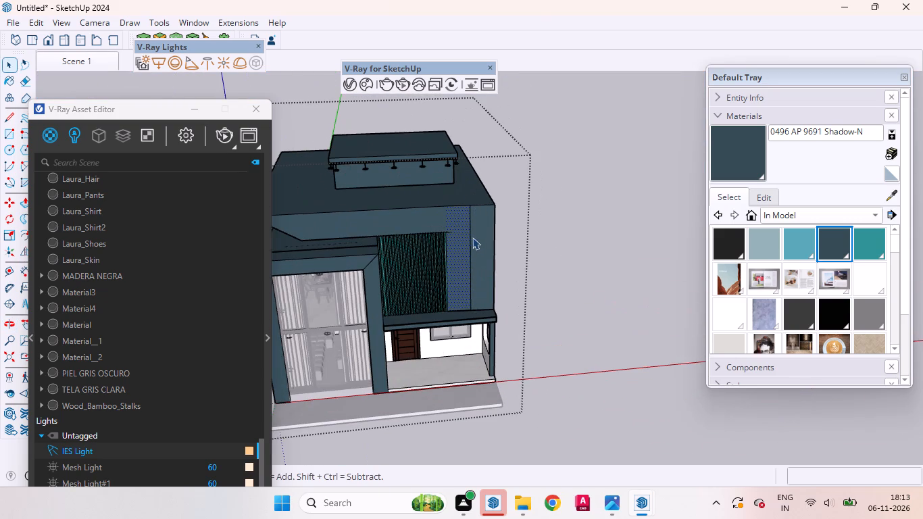
left_click(470, 236)
scroll(482, 243, "up", 4)
left_click(482, 245)
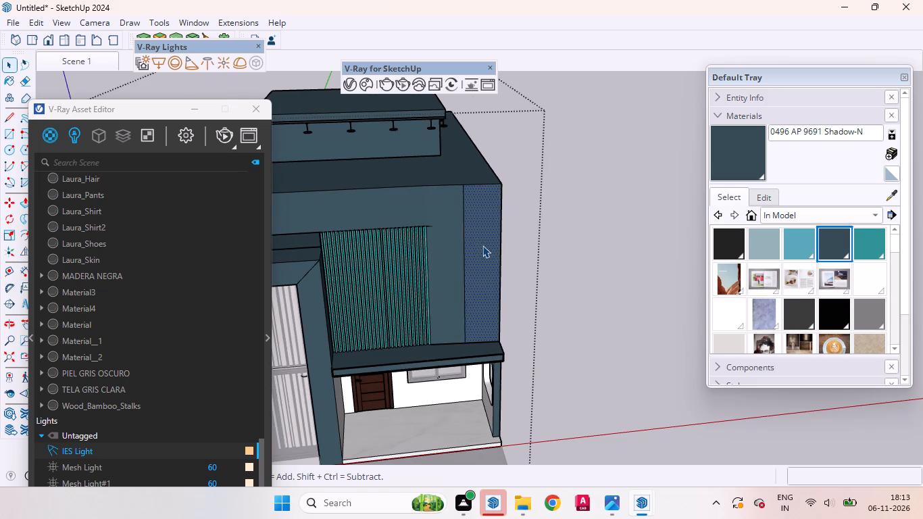
middle_click_drag(482, 253, 476, 302)
scroll(451, 228, "down", 5)
middle_click_drag(460, 247, 427, 330)
scroll(462, 240, "up", 5)
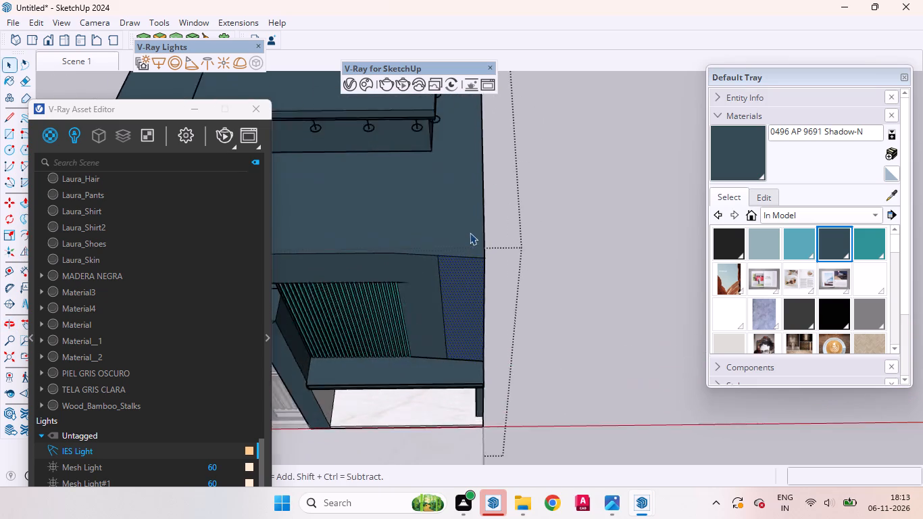
scroll(470, 232, "up", 7)
scroll(453, 271, "down", 12)
middle_click_drag(448, 305, 534, 218)
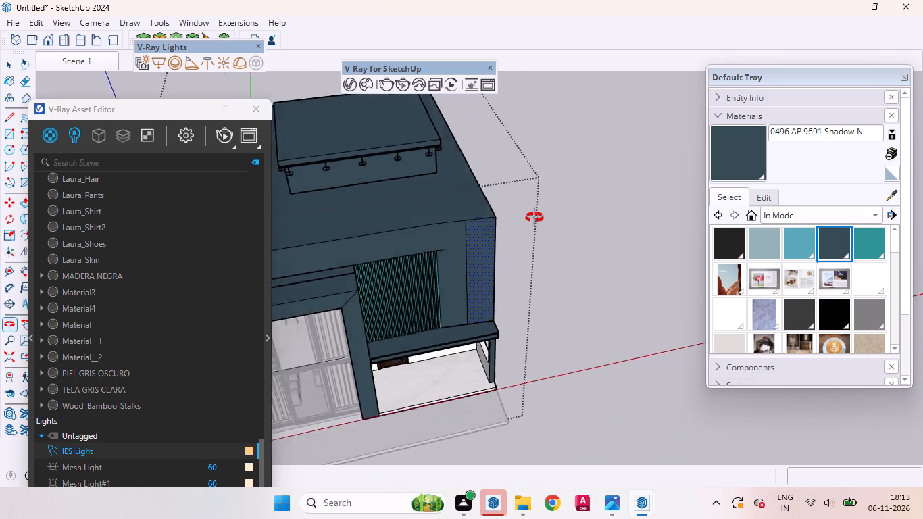
middle_click_drag(534, 218, 537, 215)
scroll(482, 301, "up", 5)
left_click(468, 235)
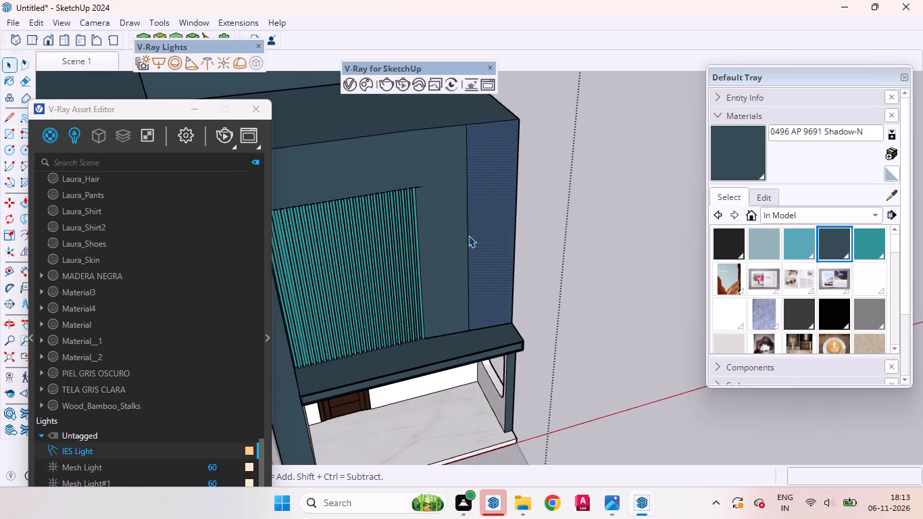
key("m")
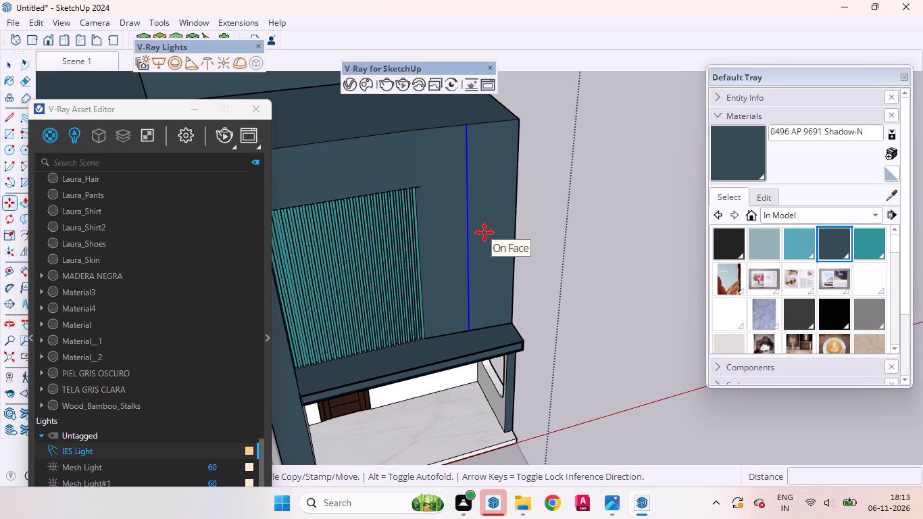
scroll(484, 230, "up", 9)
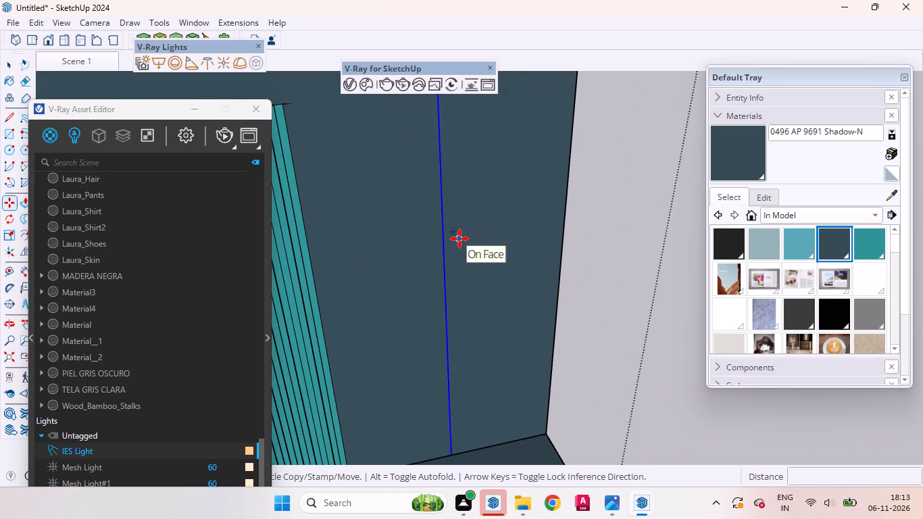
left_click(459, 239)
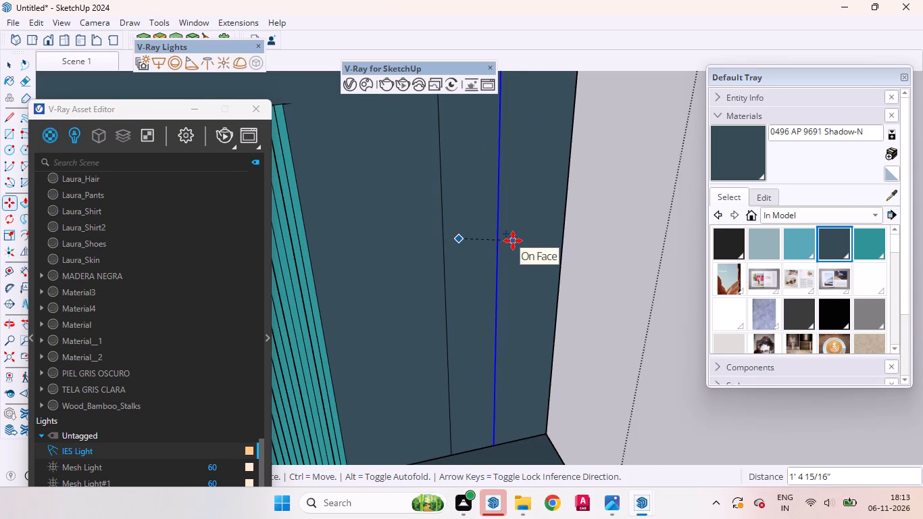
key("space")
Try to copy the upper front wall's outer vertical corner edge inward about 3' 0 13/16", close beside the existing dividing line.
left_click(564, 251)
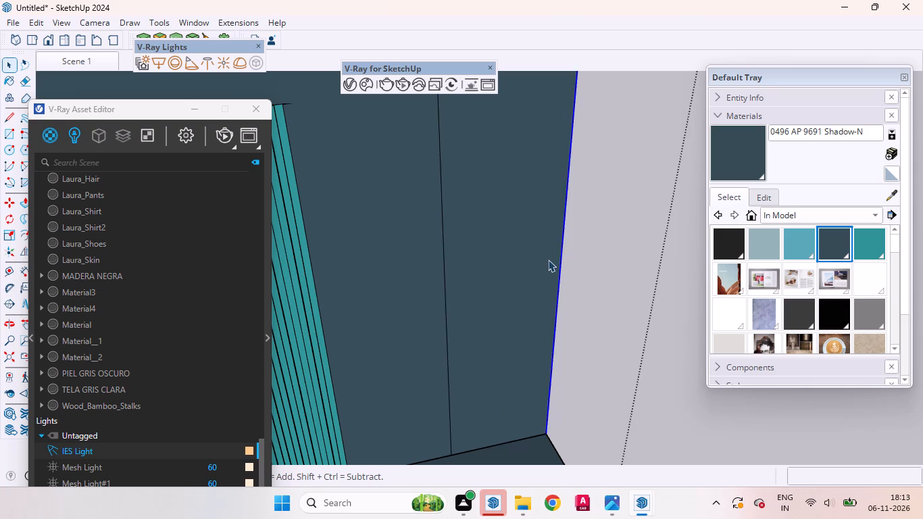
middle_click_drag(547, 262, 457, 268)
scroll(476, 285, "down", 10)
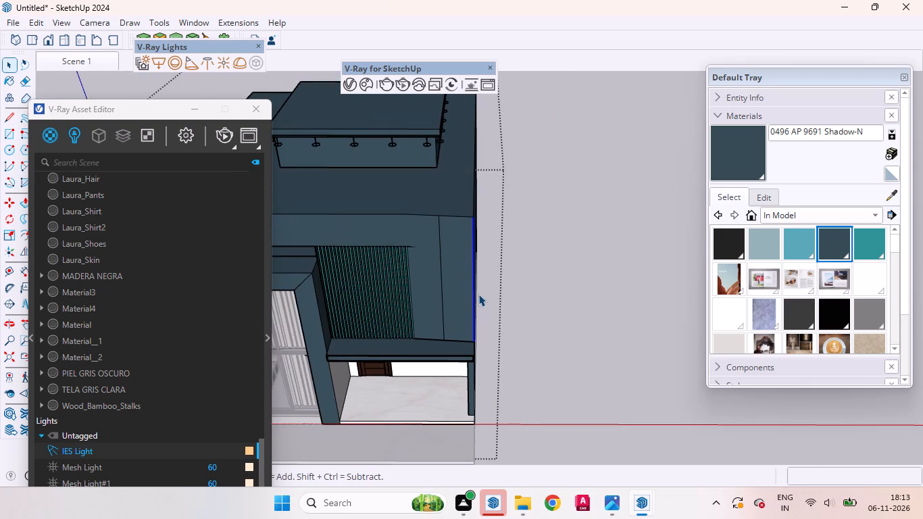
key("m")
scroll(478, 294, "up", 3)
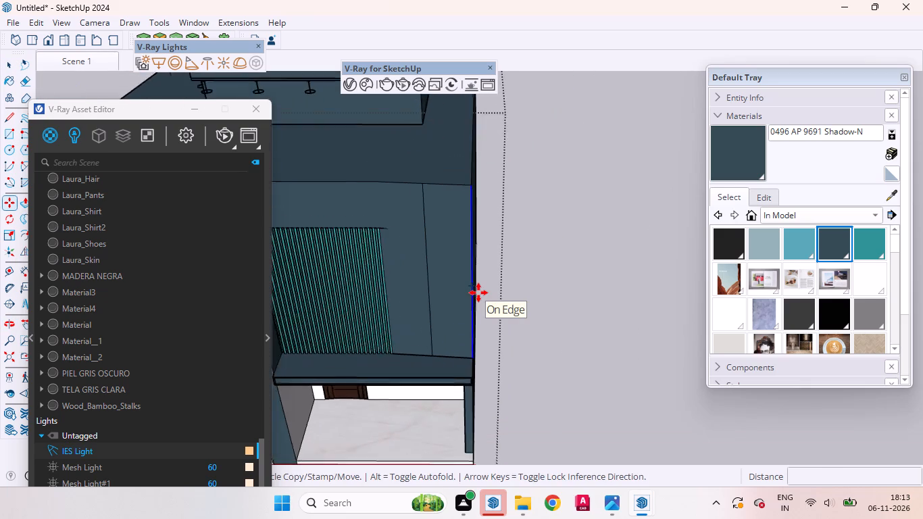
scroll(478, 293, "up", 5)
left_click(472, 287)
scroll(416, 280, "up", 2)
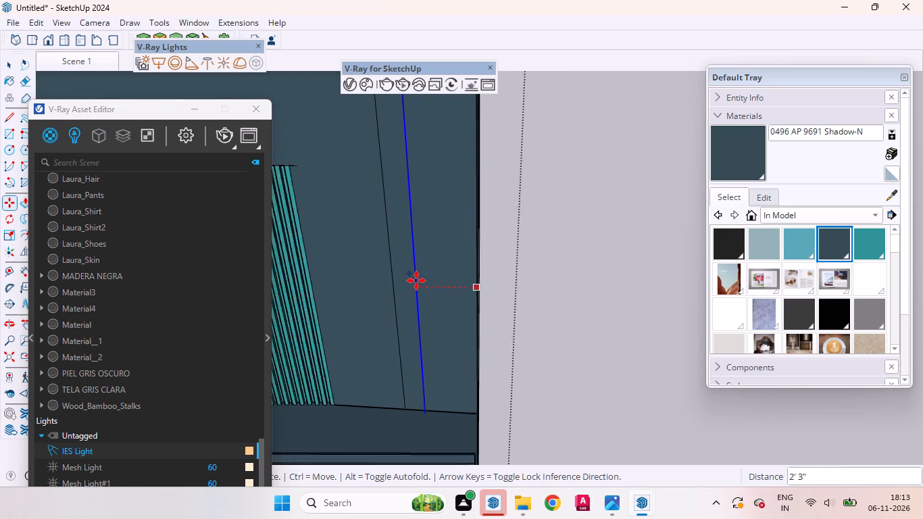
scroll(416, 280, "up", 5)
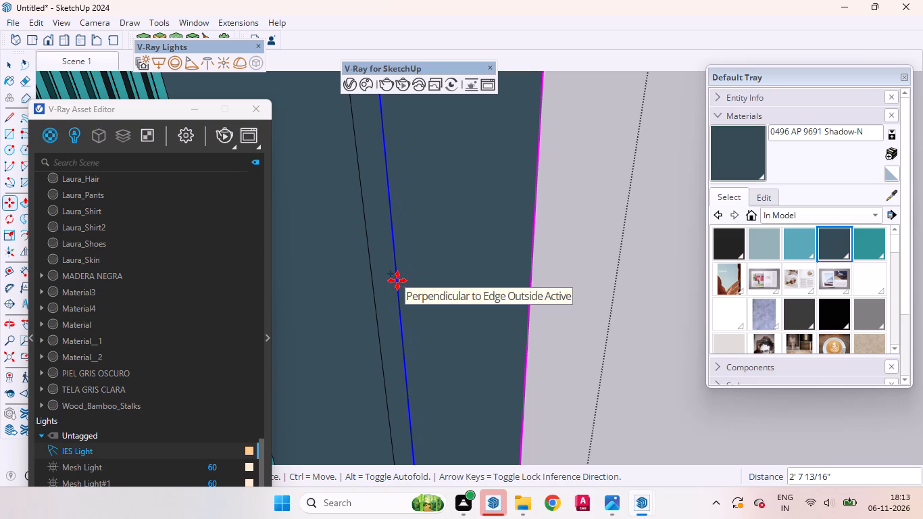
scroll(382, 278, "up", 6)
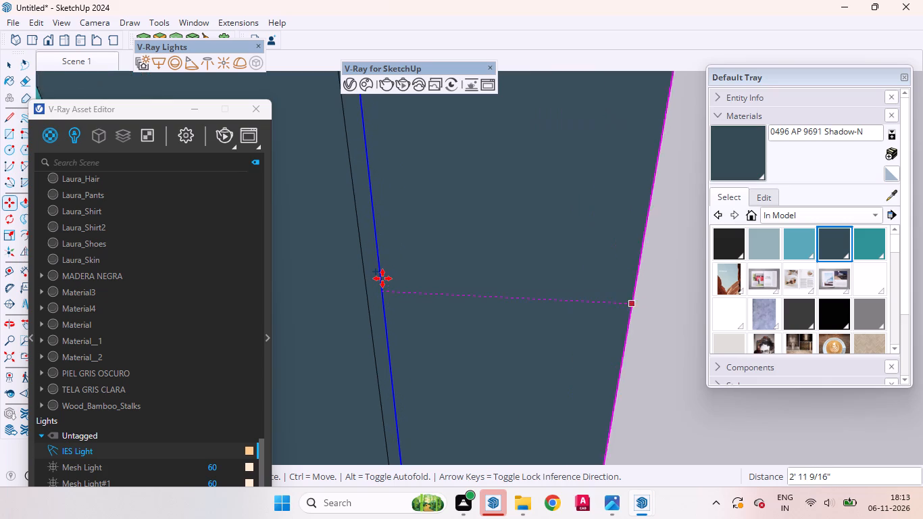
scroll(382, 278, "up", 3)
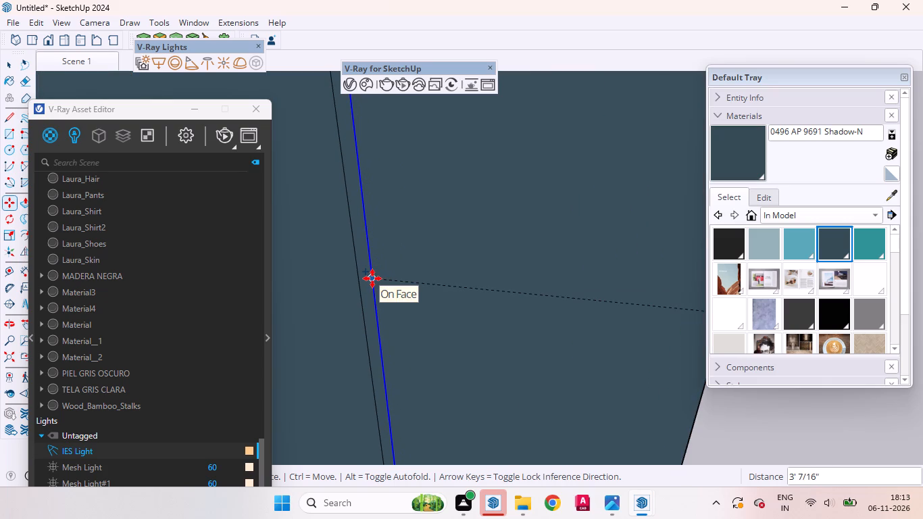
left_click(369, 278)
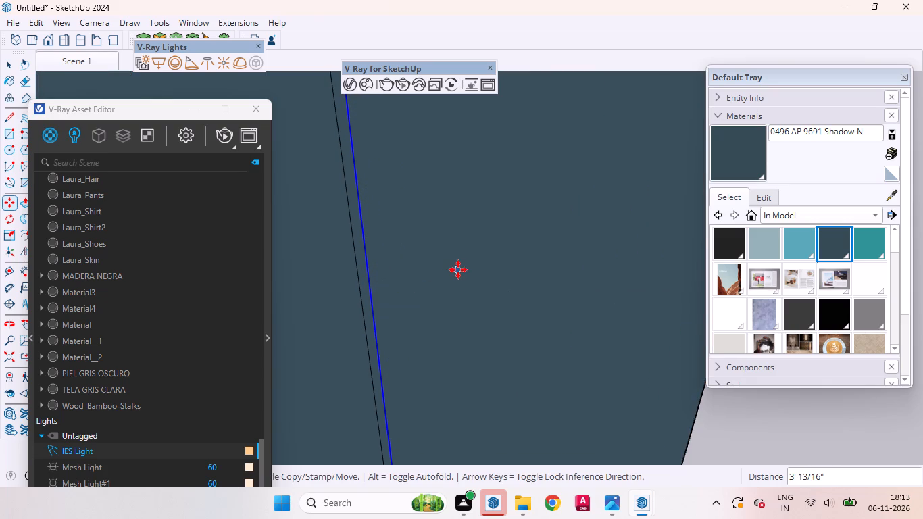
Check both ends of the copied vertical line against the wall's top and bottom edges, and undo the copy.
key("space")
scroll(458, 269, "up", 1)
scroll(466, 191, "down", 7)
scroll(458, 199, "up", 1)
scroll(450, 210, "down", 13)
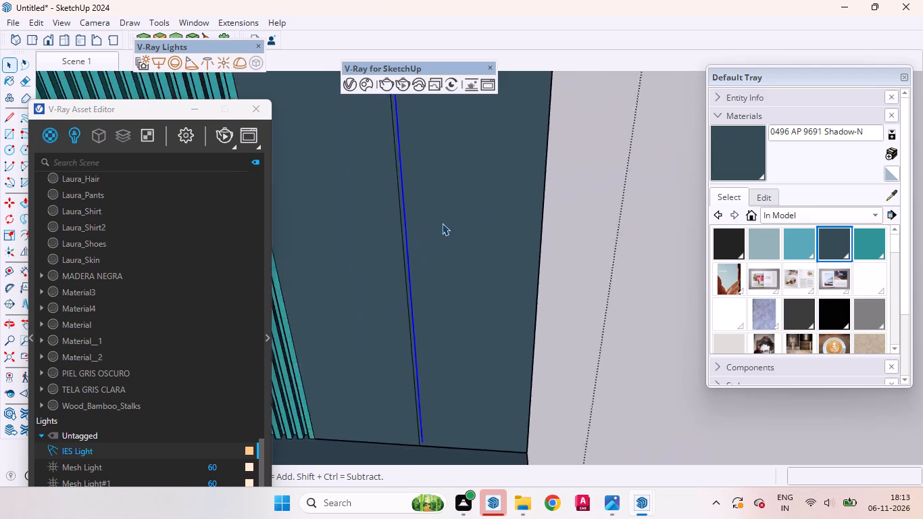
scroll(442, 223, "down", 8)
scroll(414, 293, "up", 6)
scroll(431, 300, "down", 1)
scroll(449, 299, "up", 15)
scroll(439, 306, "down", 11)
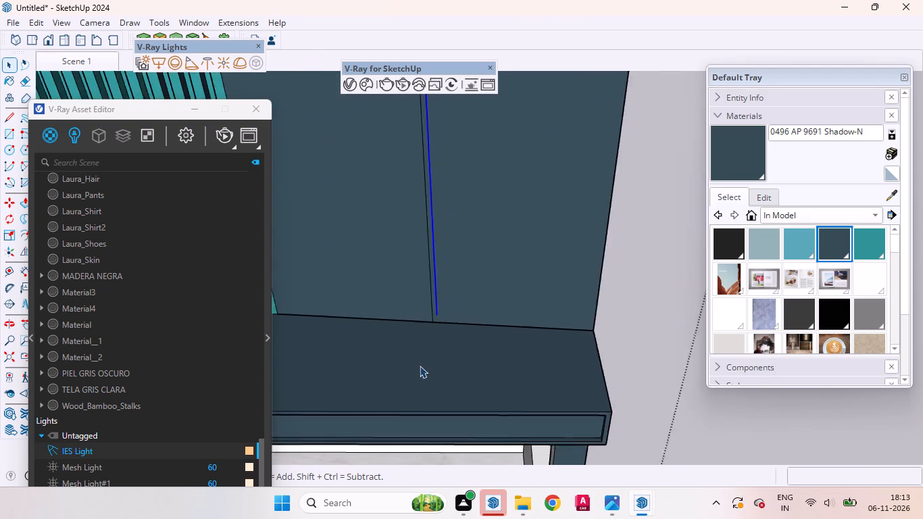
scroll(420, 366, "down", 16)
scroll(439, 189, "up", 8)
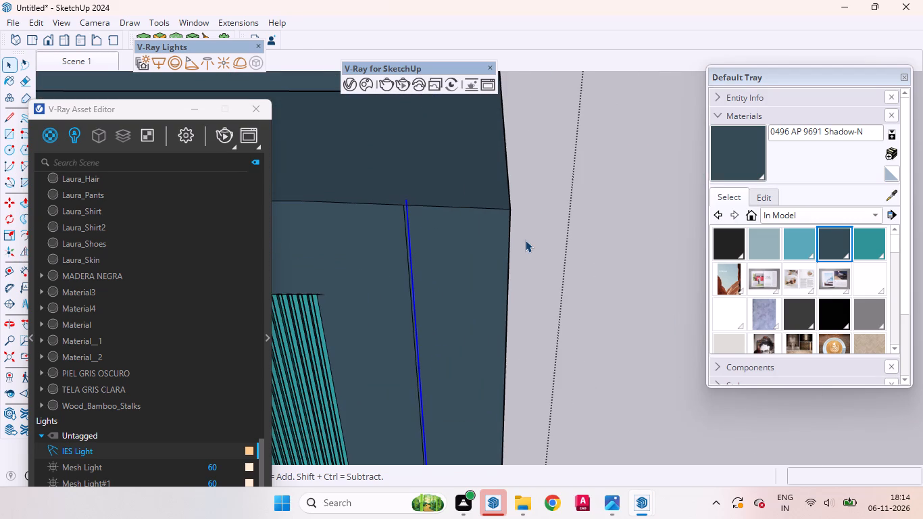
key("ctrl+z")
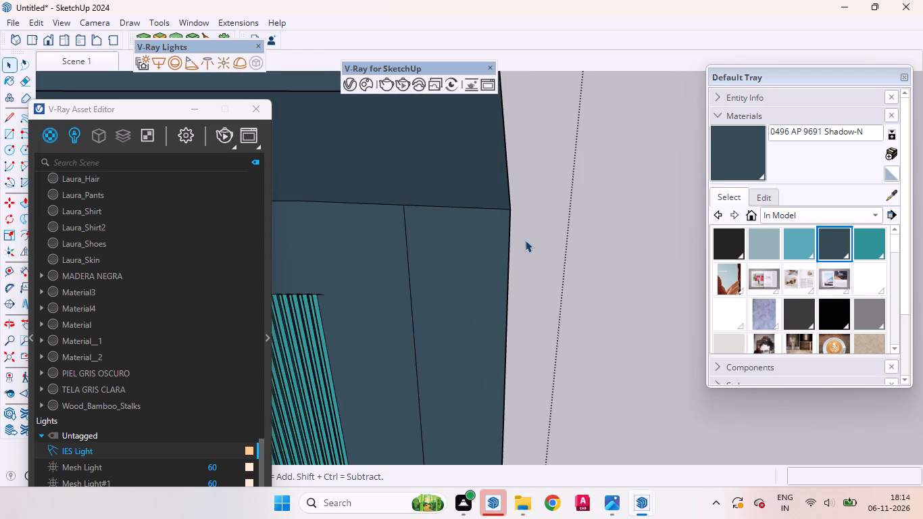
Copy the outer vertical corner edge inward about 2' 11 5/8" from its top endpoint, leaving a narrow strip beside the dividing line.
left_click(508, 310)
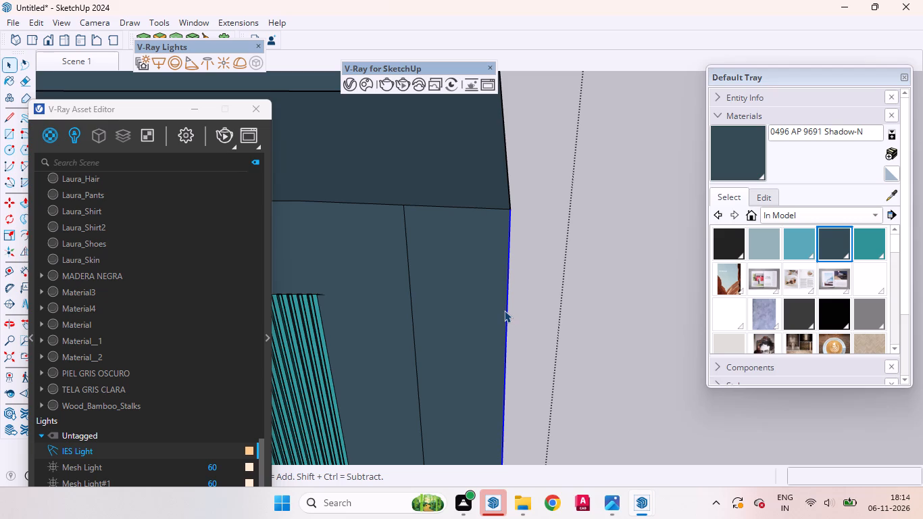
key("m")
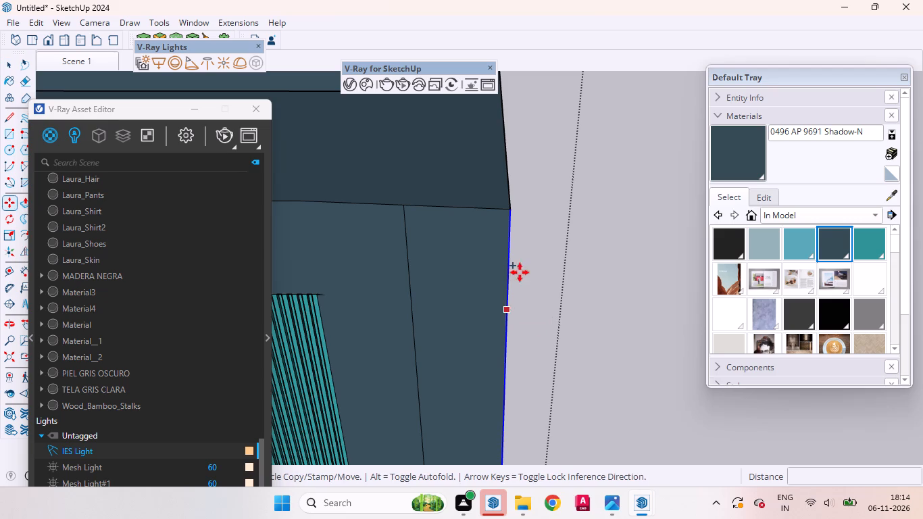
scroll(512, 205, "up", 7)
scroll(500, 222, "down", 4)
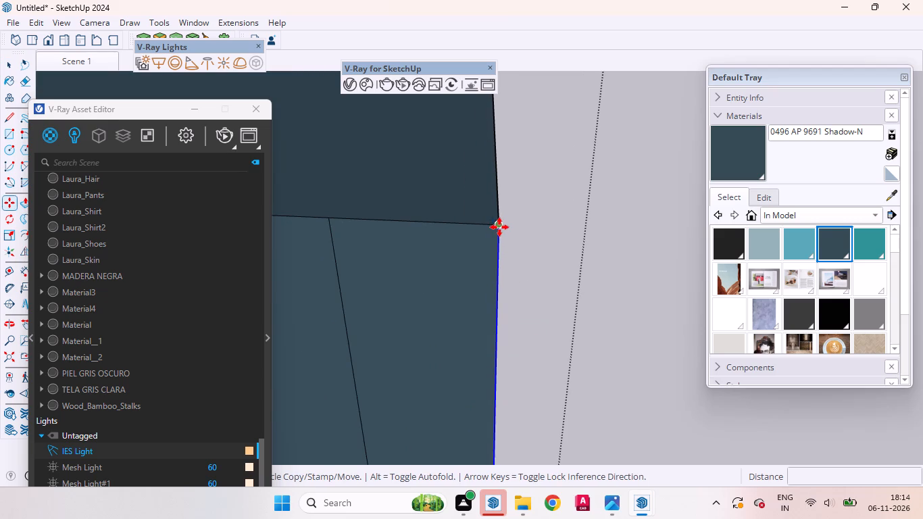
left_click(499, 227)
scroll(361, 222, "up", 4)
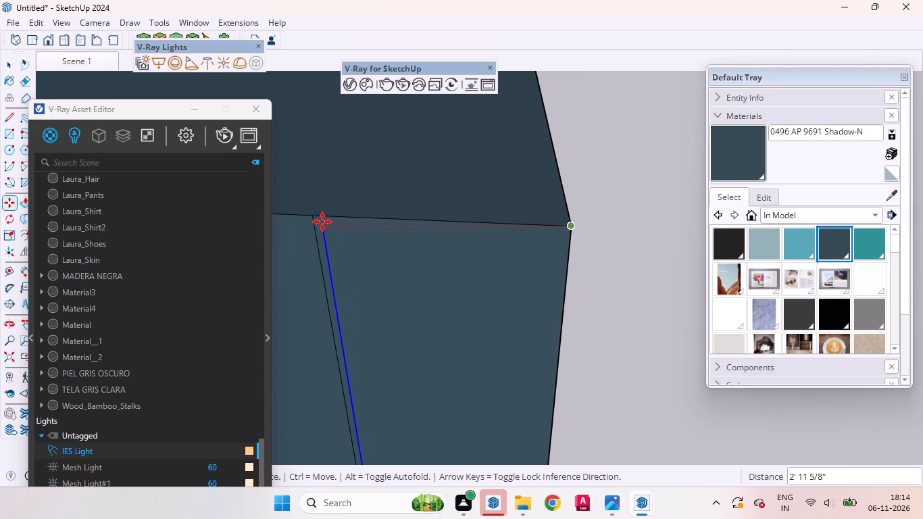
left_click(322, 222)
Move the copied vertical line up about 1 7/16" so its upper endpoint meets the front wall's top edge.
scroll(502, 216, "down", 3)
scroll(432, 206, "up", 1)
scroll(431, 206, "down", 1)
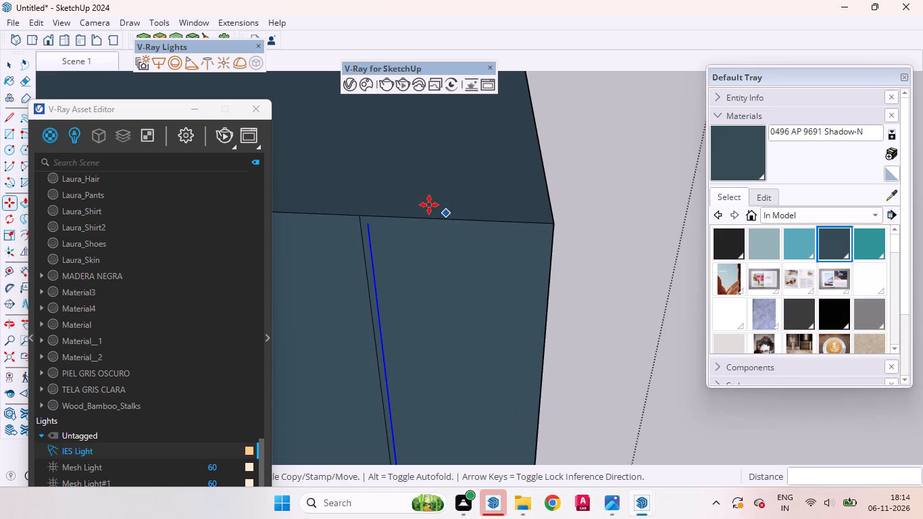
scroll(429, 205, "down", 13)
scroll(399, 172, "up", 18)
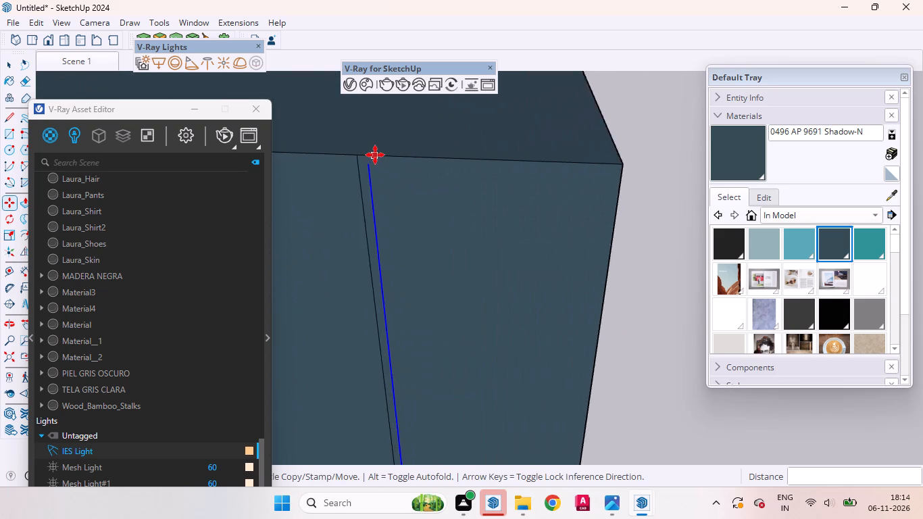
scroll(375, 155, "up", 4)
left_click(364, 174)
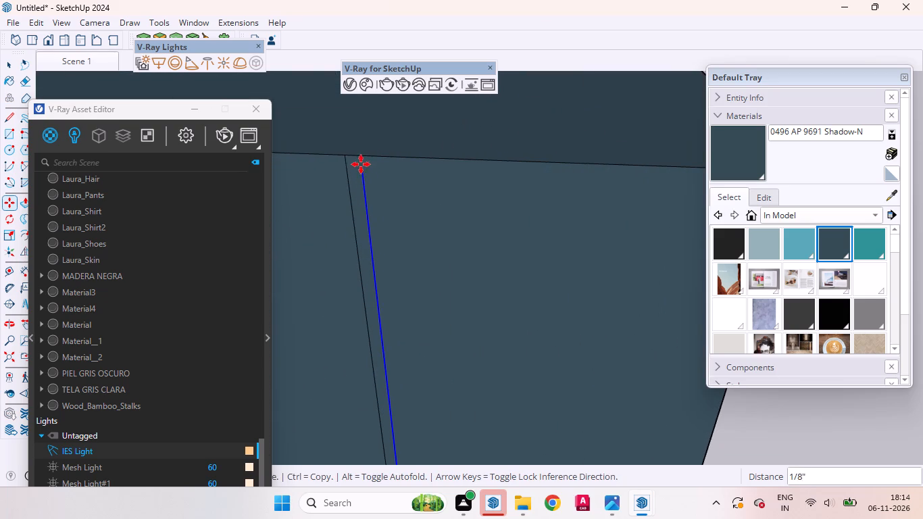
left_click(359, 160)
scroll(367, 151, "up", 6)
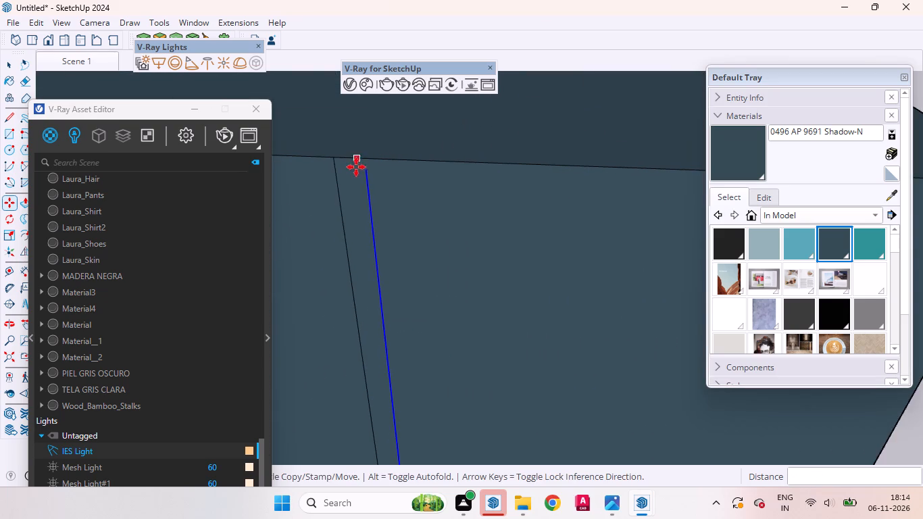
scroll(356, 167, "up", 2)
left_click(372, 170)
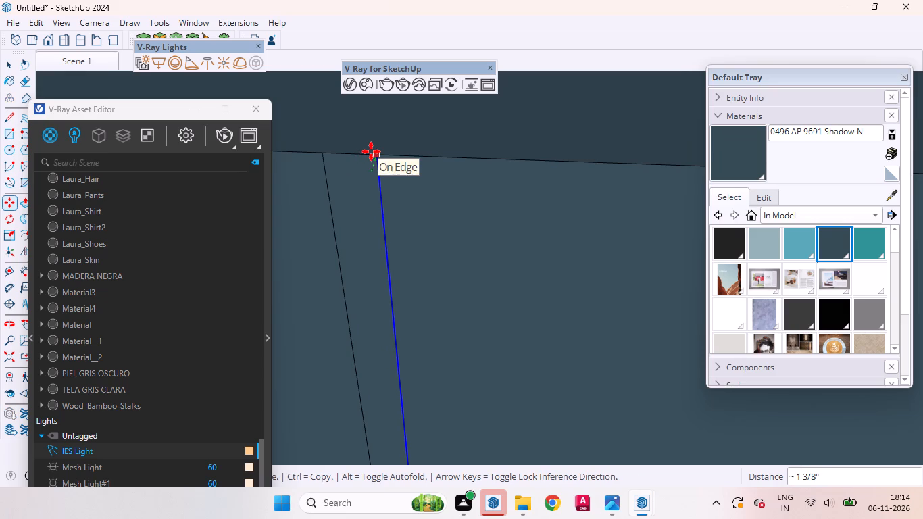
key("Up")
scroll(366, 155, "up", 8)
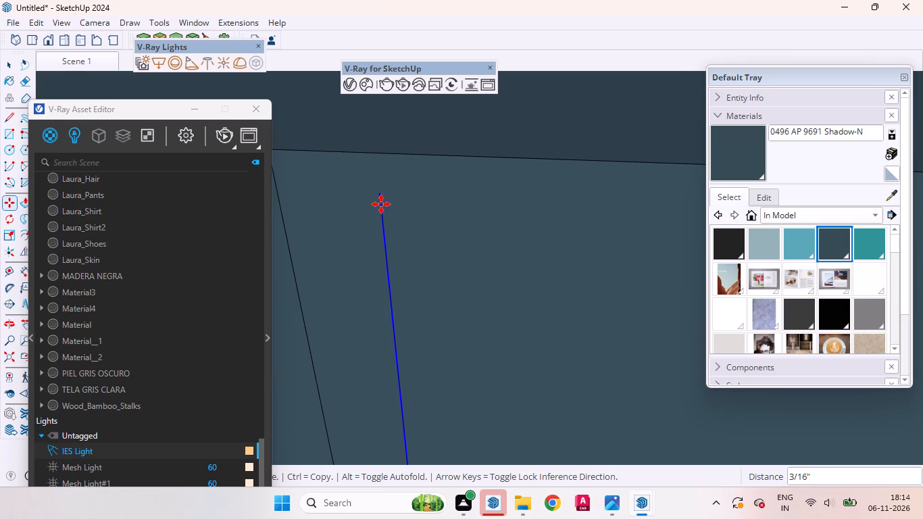
left_click(375, 155)
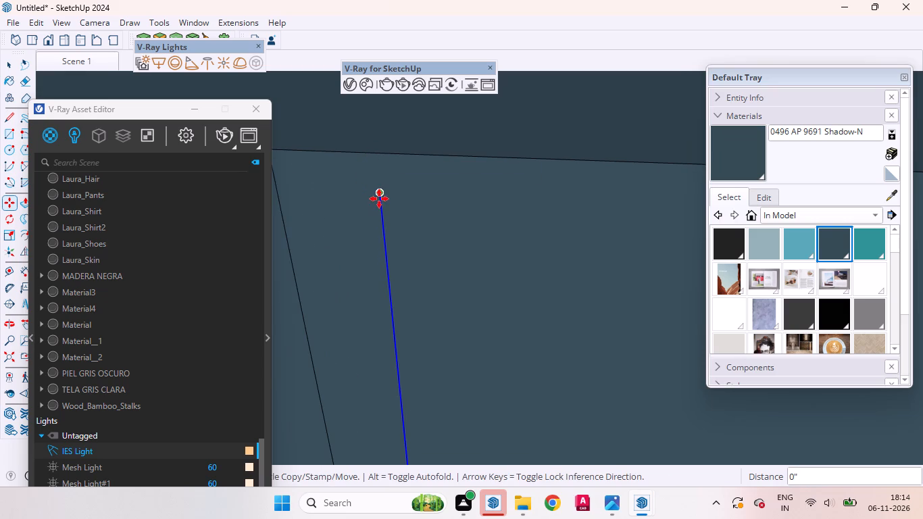
left_click(380, 192)
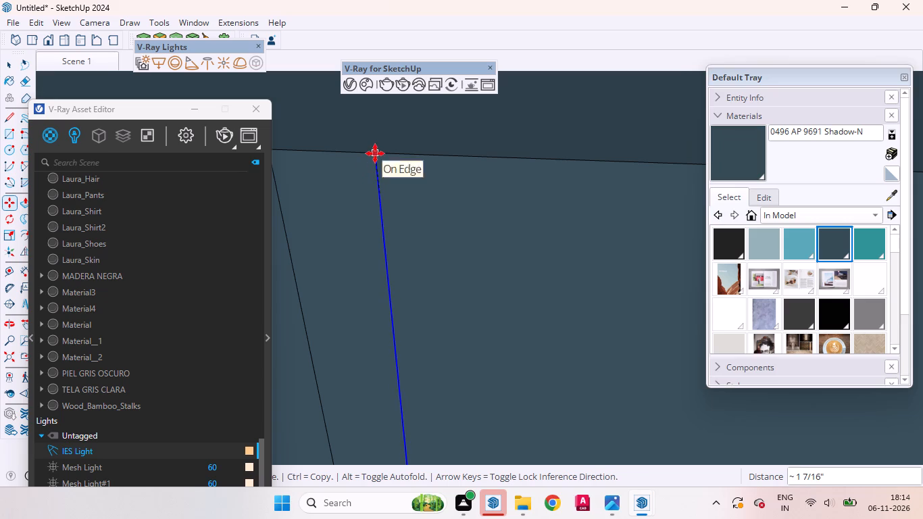
left_click(375, 153)
Select the narrow strip face between the two vertical lines with its bounding edges and make it a group.
scroll(389, 216, "down", 2)
scroll(389, 216, "up", 2)
scroll(389, 216, "down", 12)
scroll(382, 149, "up", 1)
scroll(382, 149, "down", 20)
scroll(382, 149, "down", 4)
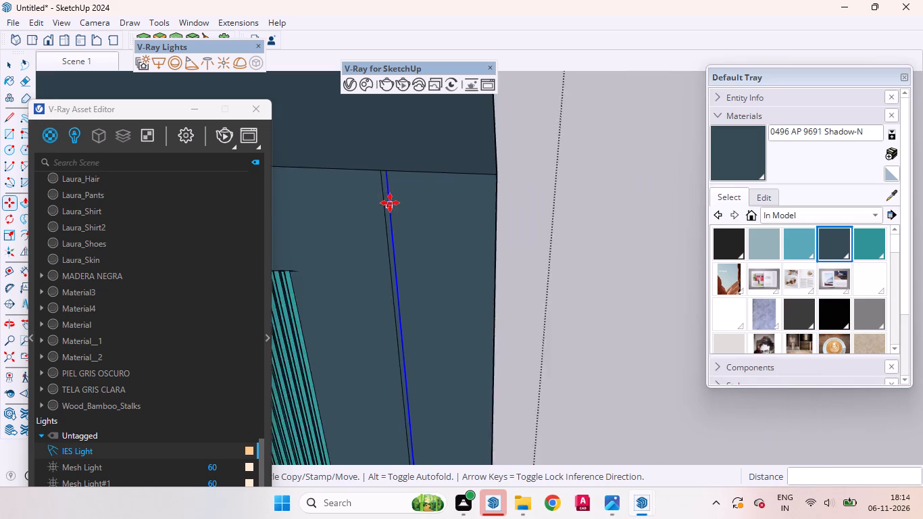
scroll(390, 203, "down", 8)
left_click(9, 68)
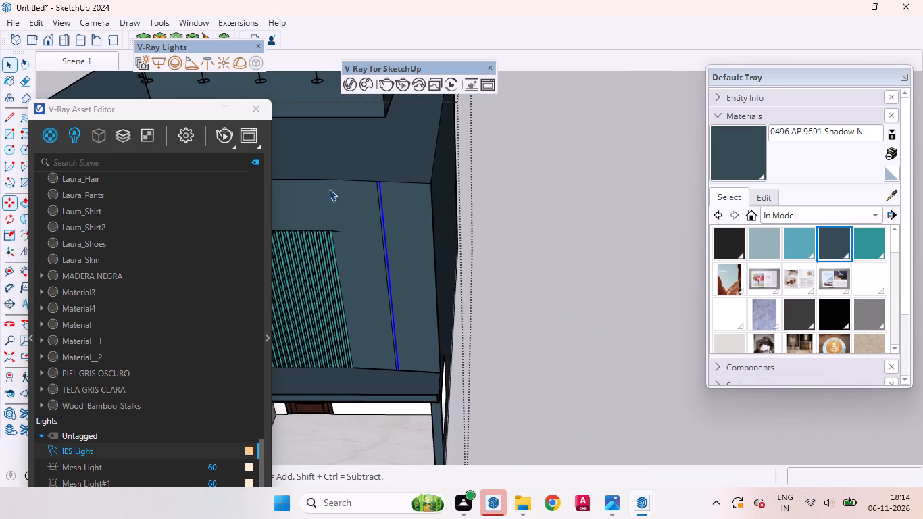
scroll(430, 253, "up", 9)
left_click(366, 272)
scroll(366, 271, "up", 8)
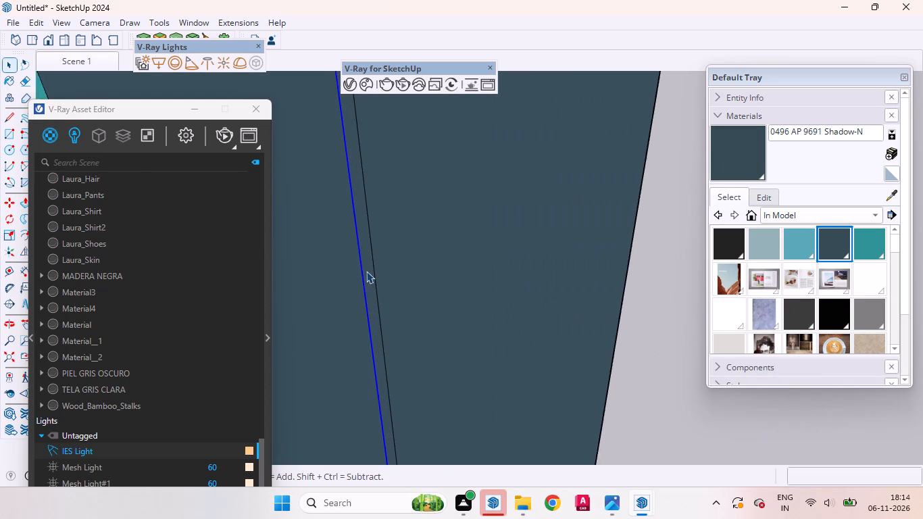
left_click(368, 270)
double_click(368, 269)
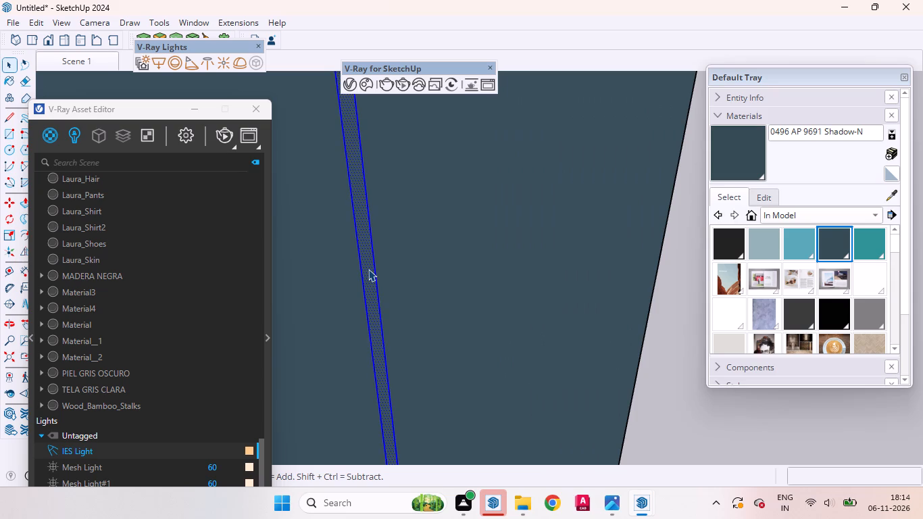
right_click(368, 269)
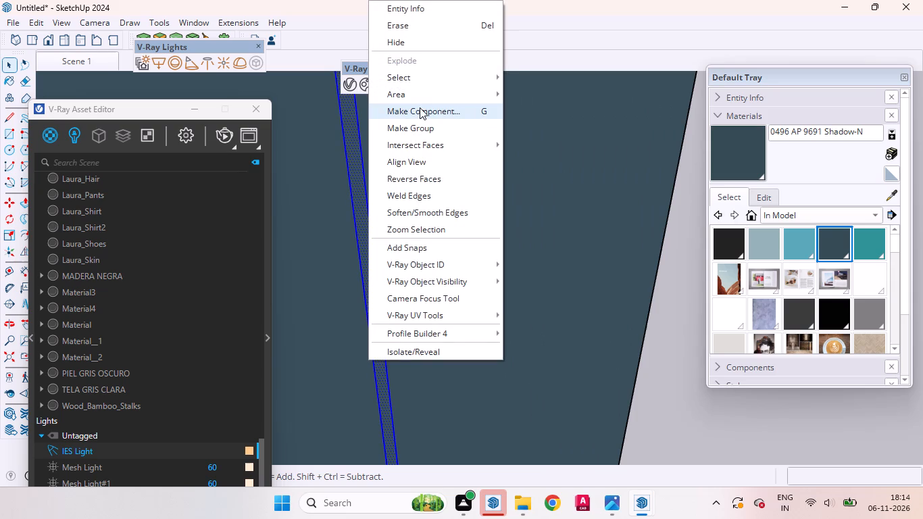
left_click(420, 122)
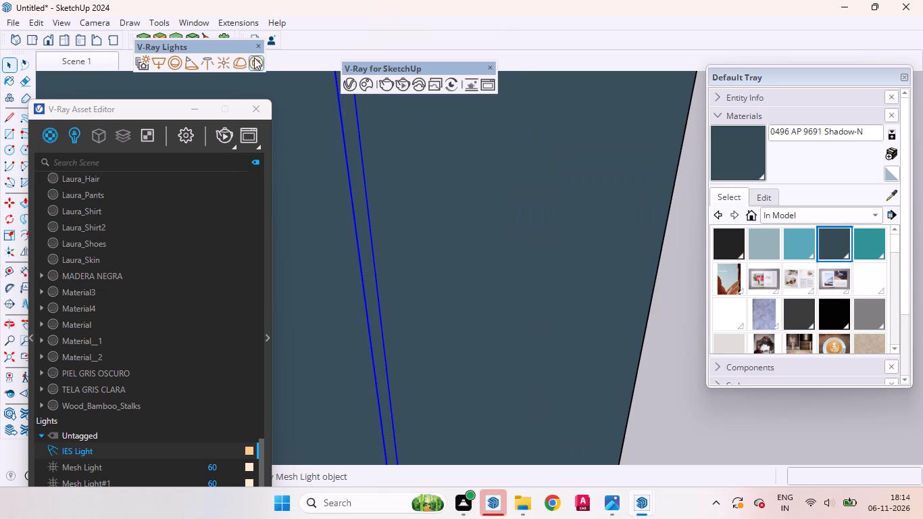
Convert the grouped vertical strip on the upper front wall into a V-Ray mesh light.
left_click(254, 57)
scroll(509, 235, "down", 20)
scroll(492, 204, "up", 1)
scroll(487, 193, "down", 7)
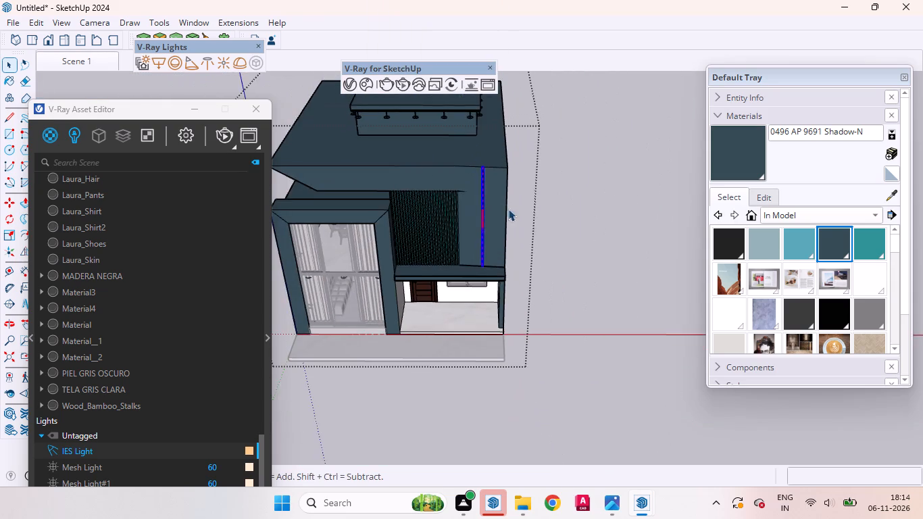
middle_click_drag(508, 209, 522, 146)
left_click(591, 226)
Examine the vertical light strip on the front facade from close up and from several overall angles.
scroll(452, 120, "up", 4)
scroll(466, 139, "down", 5)
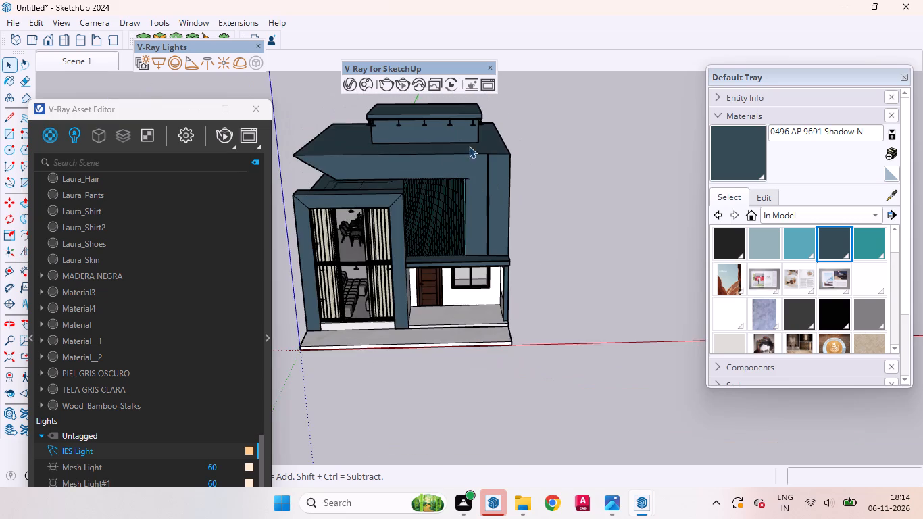
middle_click_drag(500, 146, 509, 115)
scroll(501, 141, "up", 1)
middle_click(509, 115)
scroll(499, 132, "up", 5)
scroll(486, 159, "down", 2)
scroll(486, 159, "up", 6)
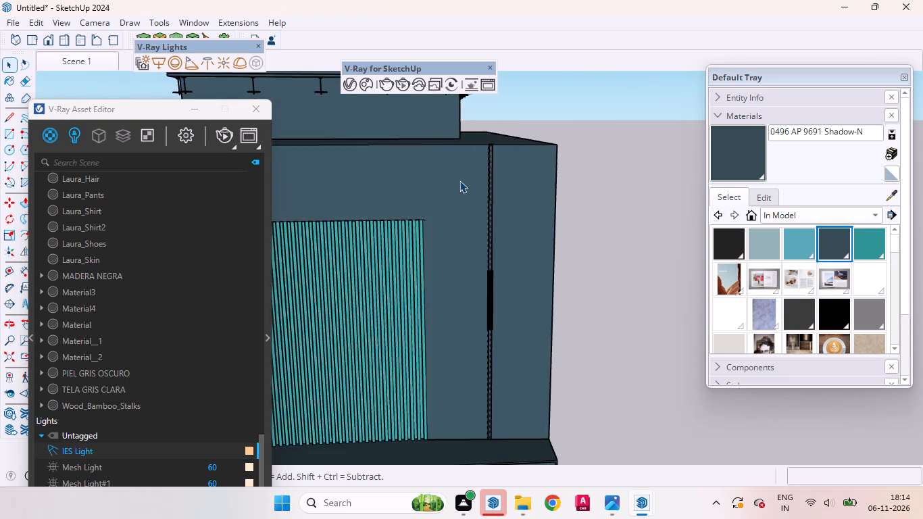
scroll(459, 180, "up", 1)
scroll(459, 180, "down", 18)
middle_click_drag(494, 207, 489, 270)
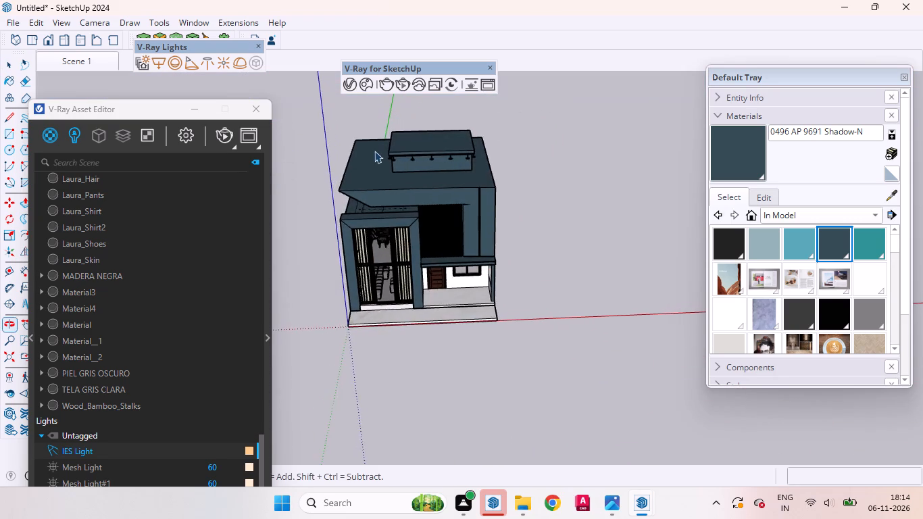
scroll(371, 151, "up", 1)
scroll(371, 151, "down", 1)
scroll(371, 151, "up", 5)
scroll(375, 169, "down", 6)
scroll(480, 224, "up", 6)
middle_click_drag(495, 194, 518, 111)
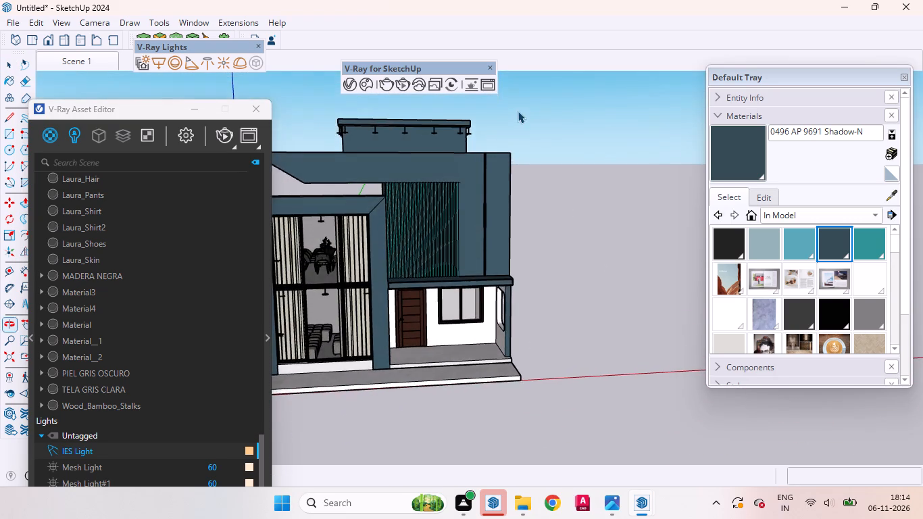
Undo the mesh light conversion and the grouping of the vertical strip on the upper front wall.
scroll(491, 165, "up", 4)
scroll(491, 165, "down", 1)
scroll(491, 165, "up", 1)
scroll(491, 165, "down", 1)
scroll(486, 176, "up", 8)
scroll(472, 193, "down", 8)
scroll(429, 216, "up", 1)
scroll(429, 216, "down", 4)
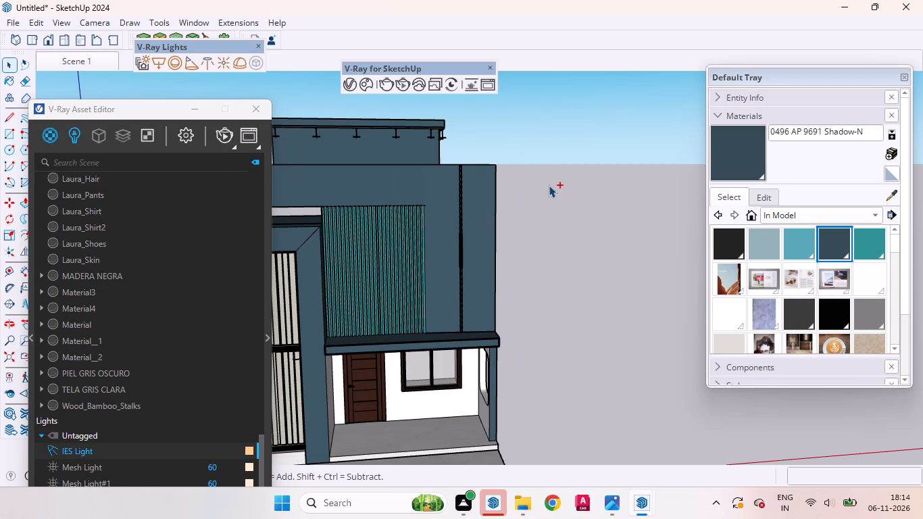
key("ctrl+z")
key("ctrl+z")
key("ctrl+z")
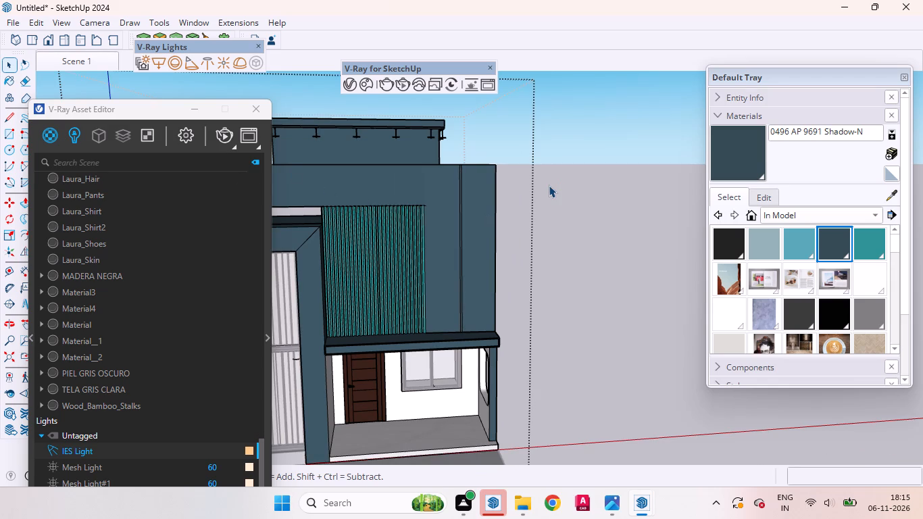
Add vertical guides along the strip's two lines, offset about 3' and 3' 1 13/16" from the front wall's outer edge.
scroll(528, 192, "down", 1)
scroll(492, 194, "up", 8)
scroll(433, 172, "down", 5)
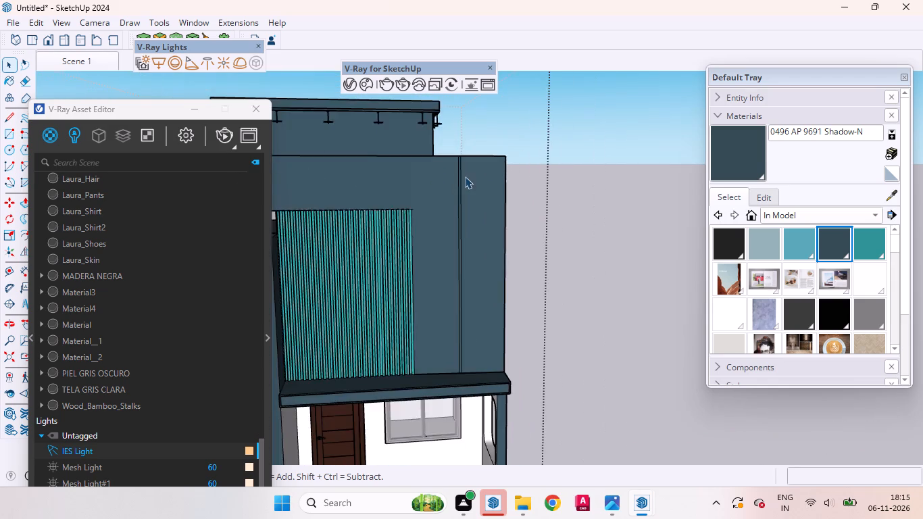
scroll(465, 176, "down", 5)
key("t")
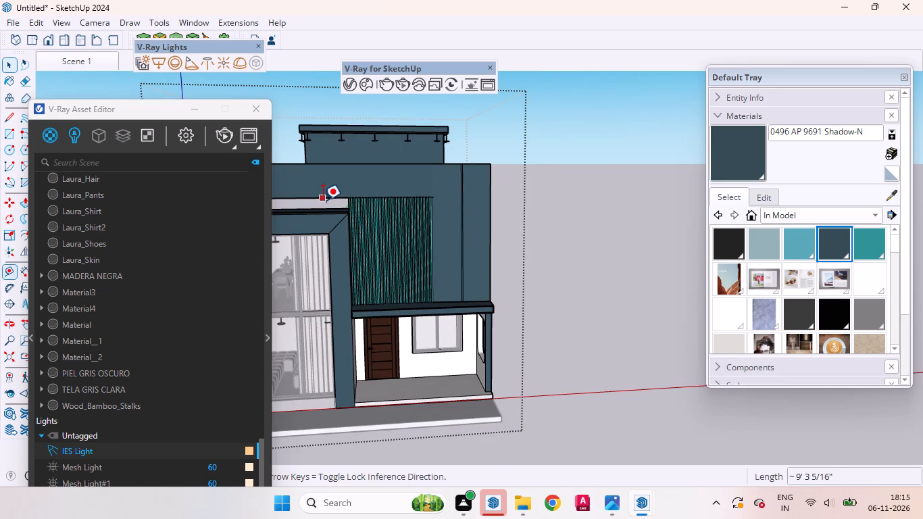
scroll(494, 214, "up", 10)
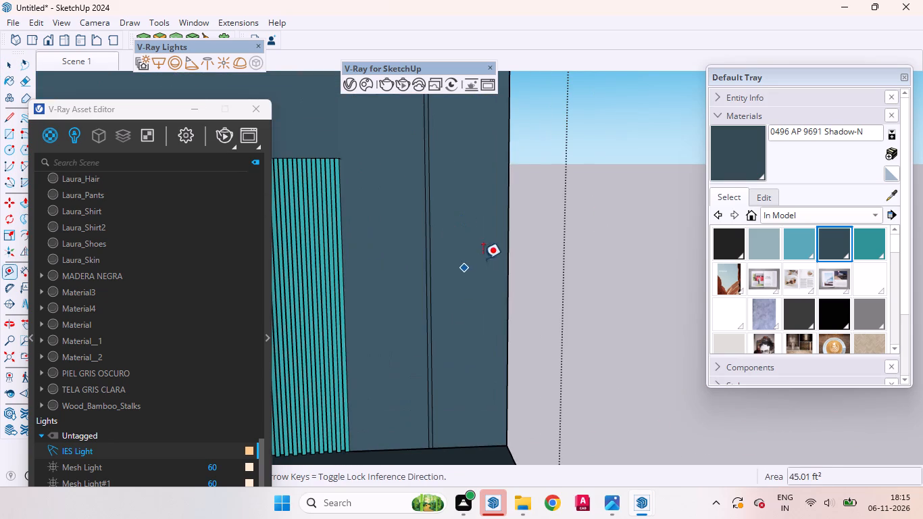
left_click(509, 242)
scroll(439, 243, "up", 2)
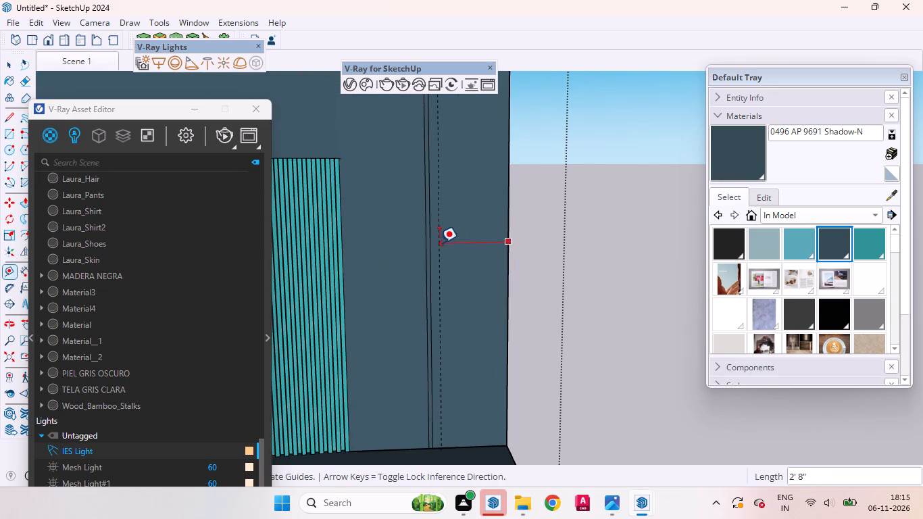
scroll(439, 243, "up", 7)
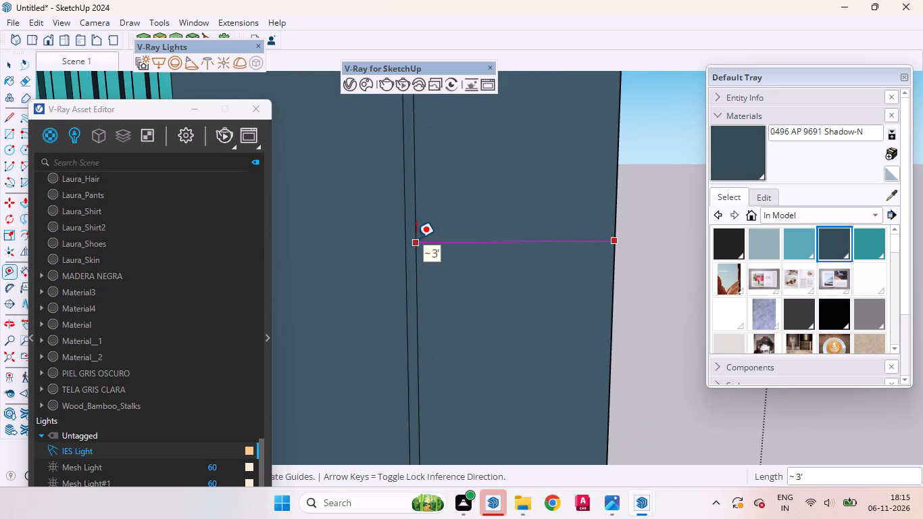
left_click(416, 238)
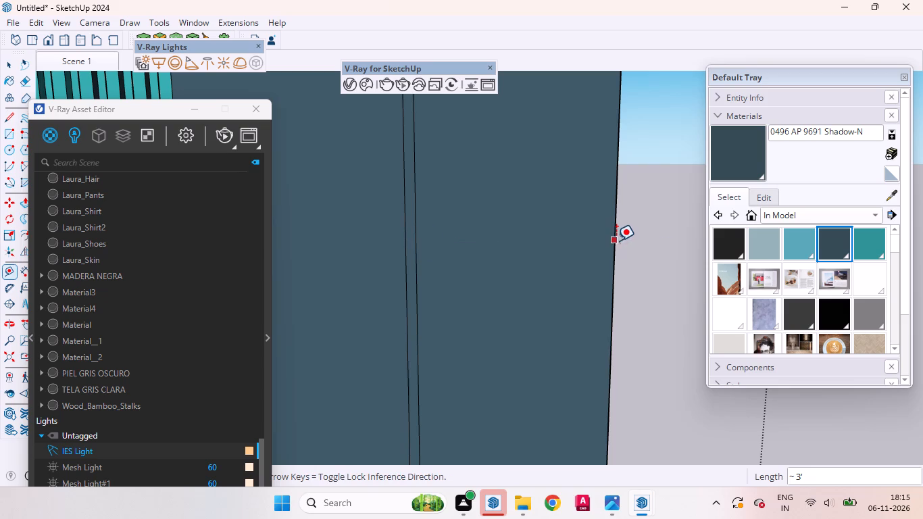
left_click(616, 241)
scroll(418, 241, "up", 6)
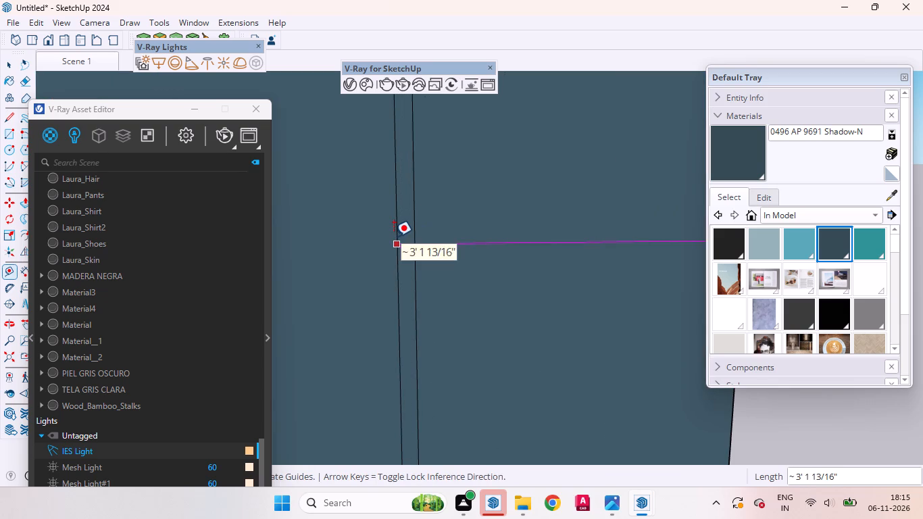
left_click(394, 237)
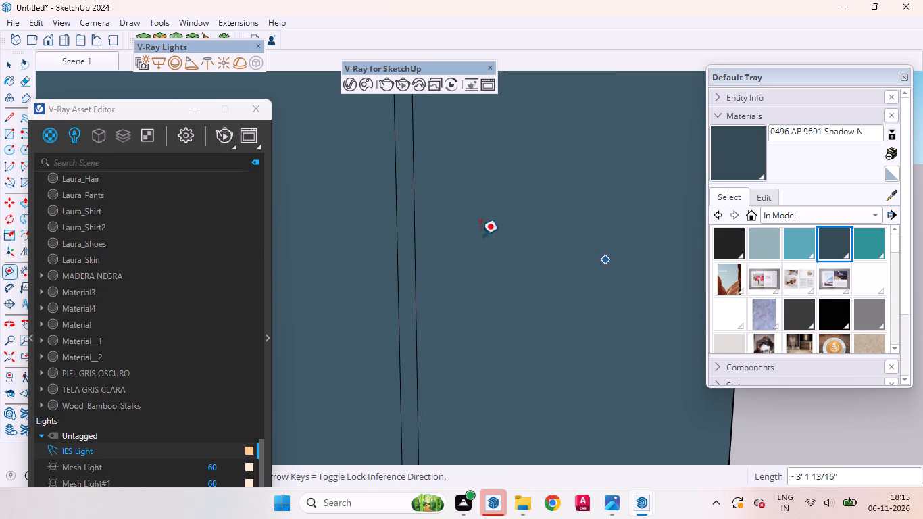
Add a vertical guide offset 2" from the strip line nearer the wall's outer edge, towards the slatted panel.
scroll(363, 228, "up", 5)
scroll(378, 233, "down", 2)
scroll(378, 233, "up", 3)
left_click(458, 224)
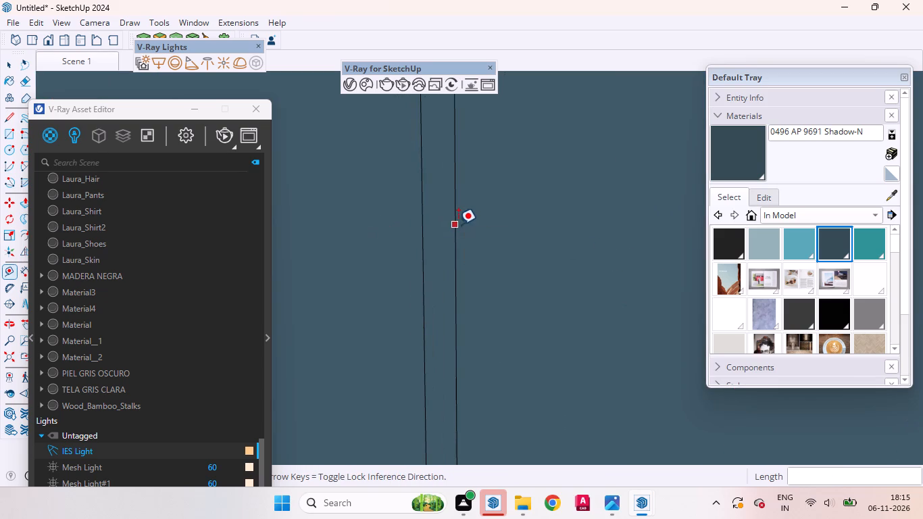
key("2")
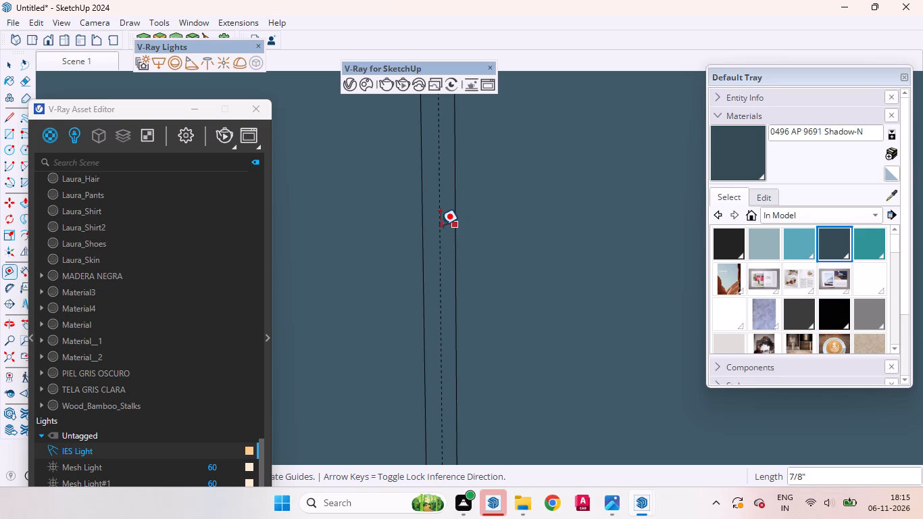
key("Return")
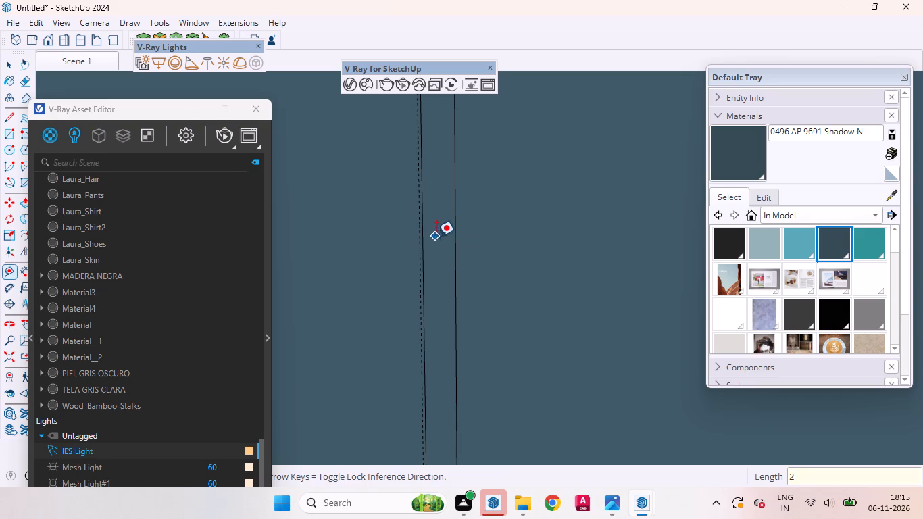
key("space")
Erase the two vertical lines bounding the narrow strip on the upper front wall, keeping the guides.
scroll(449, 239, "down", 1)
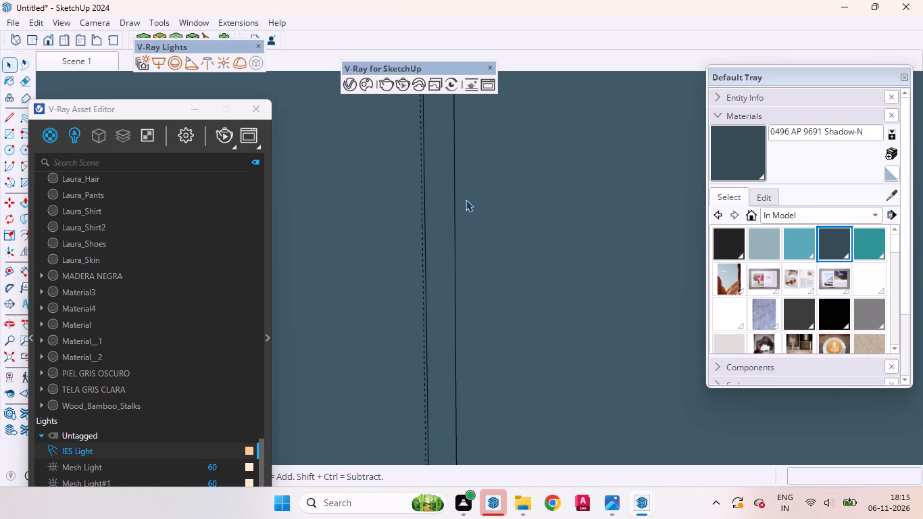
scroll(460, 209, "up", 13)
left_click(407, 232)
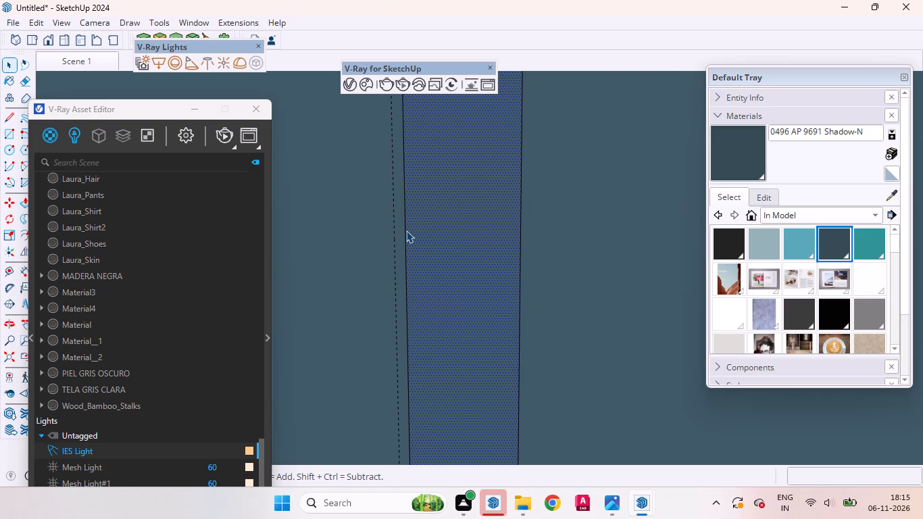
left_click(406, 230)
scroll(406, 230, "up", 13)
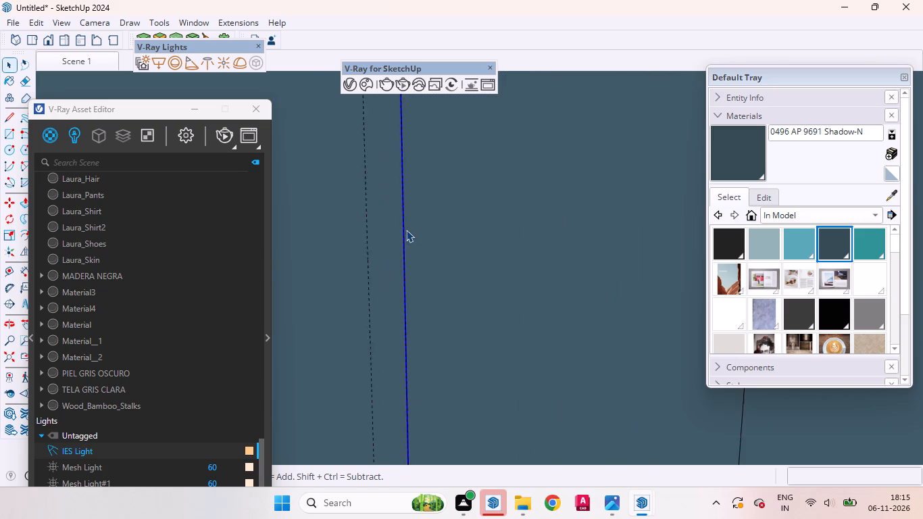
scroll(406, 230, "up", 12)
right_click(398, 227)
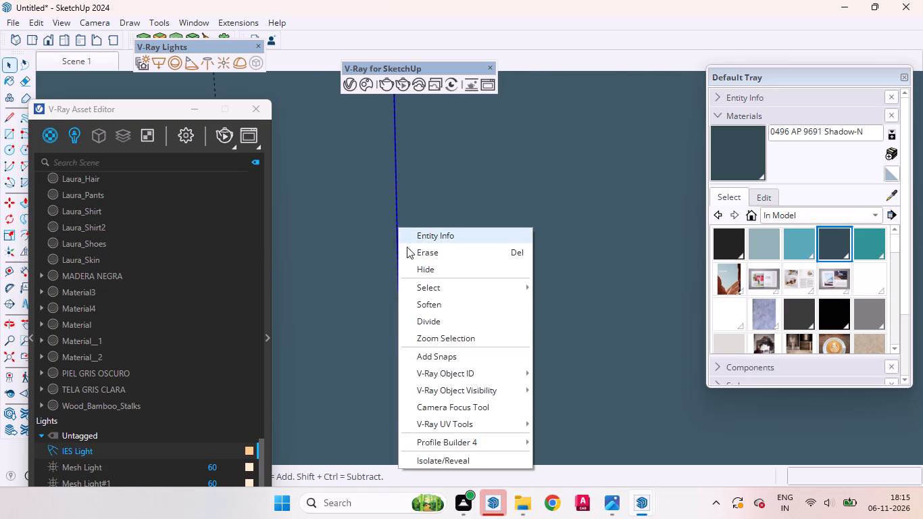
left_click(432, 255)
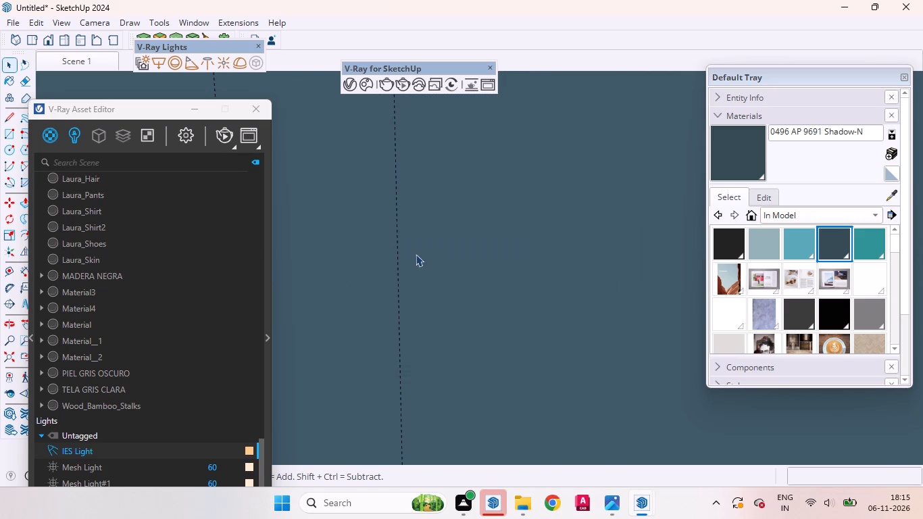
scroll(416, 254, "down", 20)
scroll(416, 254, "down", 10)
scroll(488, 203, "up", 8)
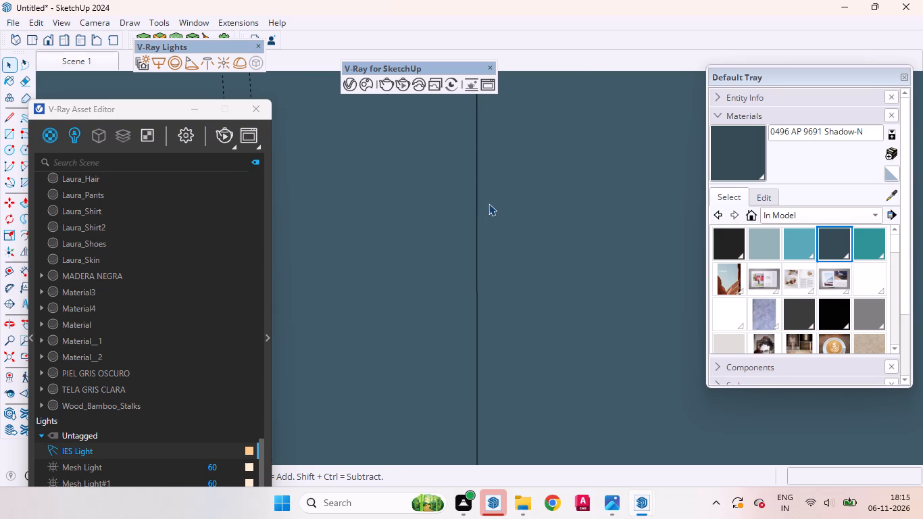
left_click(478, 191)
right_click(478, 191)
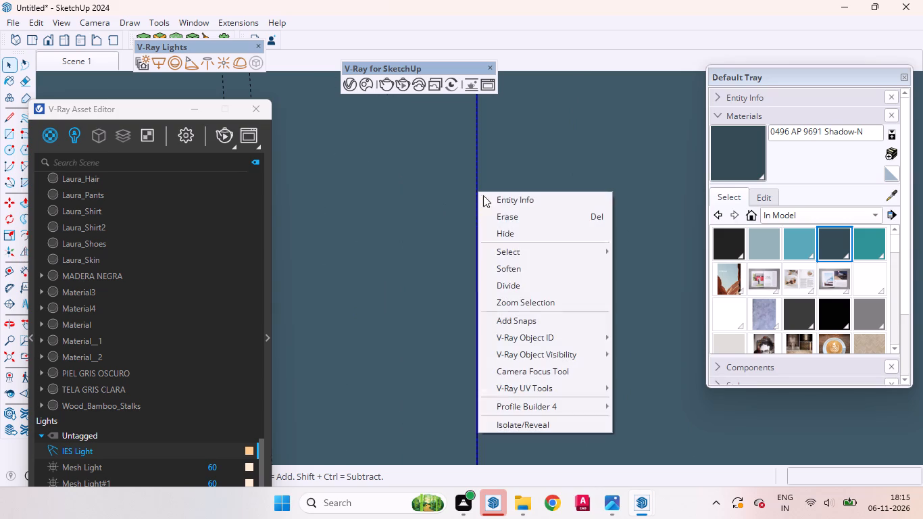
left_click(497, 212)
Draw a narrow V-Ray rectangle light between the original strip-line guides, from the canopy junction up to the front wall's top edge.
scroll(504, 209, "down", 20)
scroll(504, 209, "down", 4)
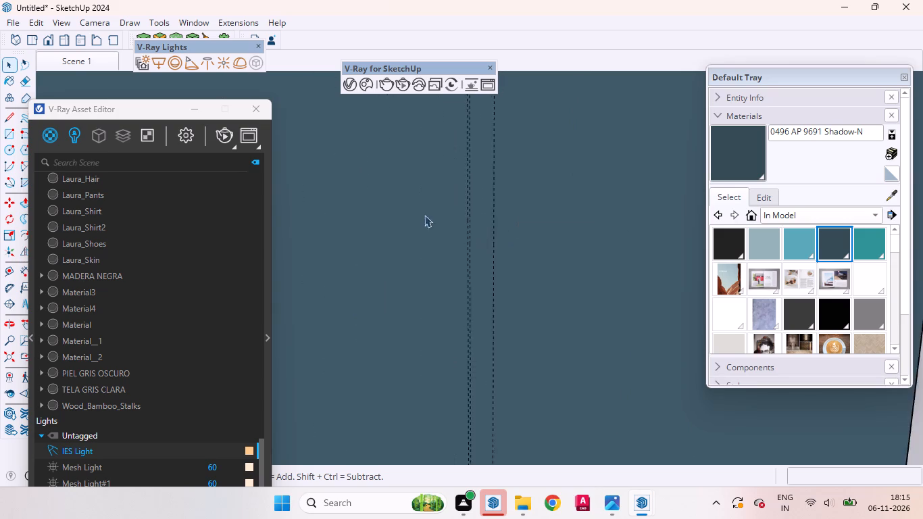
scroll(424, 215, "down", 5)
scroll(493, 178, "up", 4)
scroll(489, 176, "down", 12)
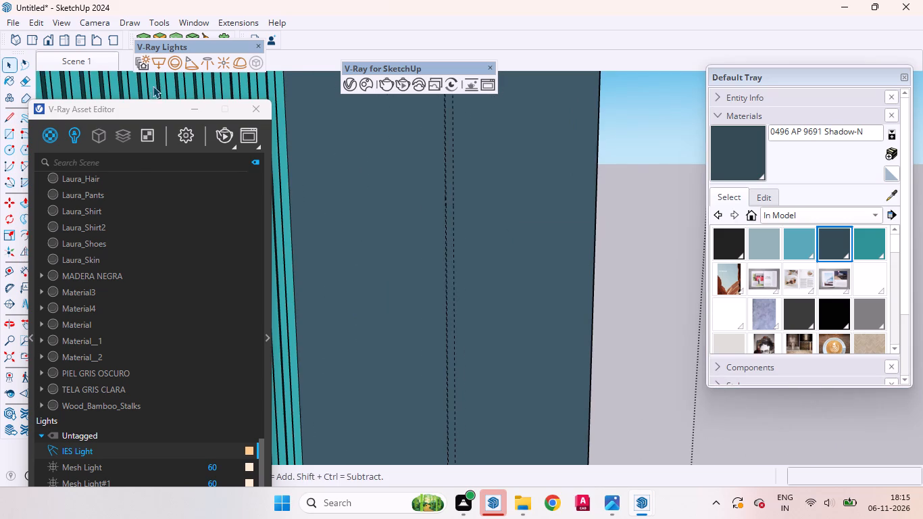
left_click(161, 68)
scroll(512, 233, "down", 4)
scroll(512, 235, "up", 2)
scroll(512, 236, "down", 11)
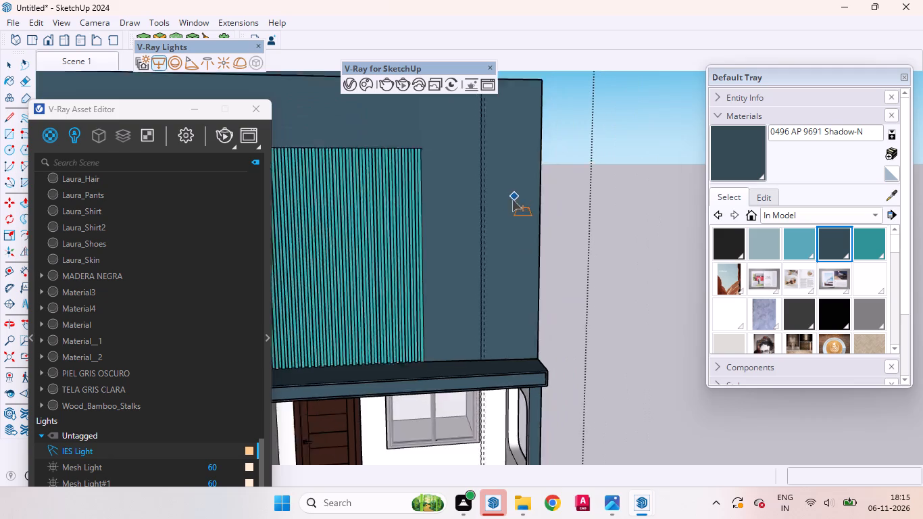
middle_click_drag(503, 279, 411, 362)
scroll(474, 339, "up", 9)
scroll(481, 308, "down", 1)
scroll(481, 308, "up", 11)
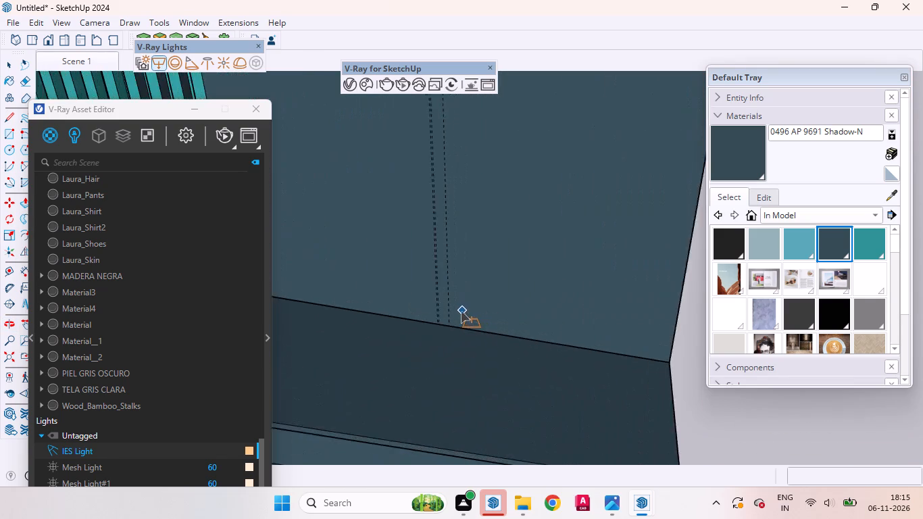
scroll(461, 311, "up", 17)
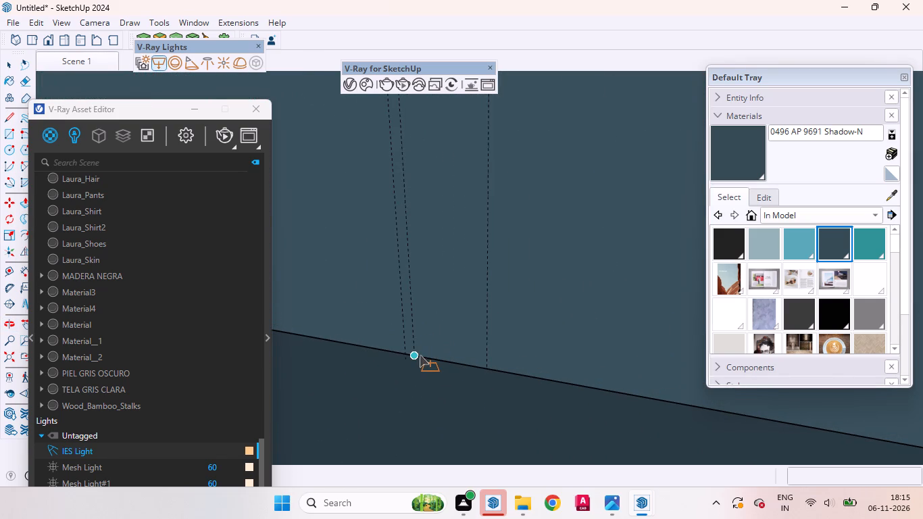
scroll(447, 339, "up", 10)
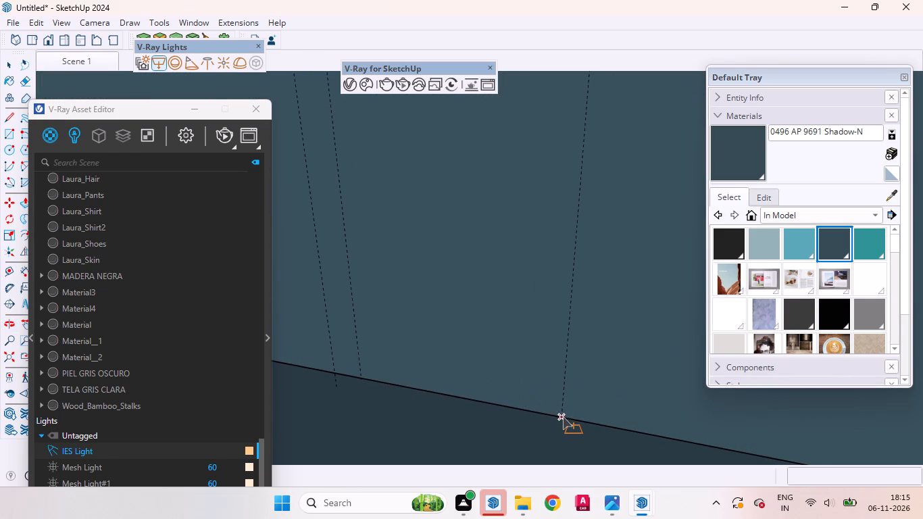
left_click(563, 417)
scroll(526, 230, "down", 20)
scroll(526, 230, "down", 10)
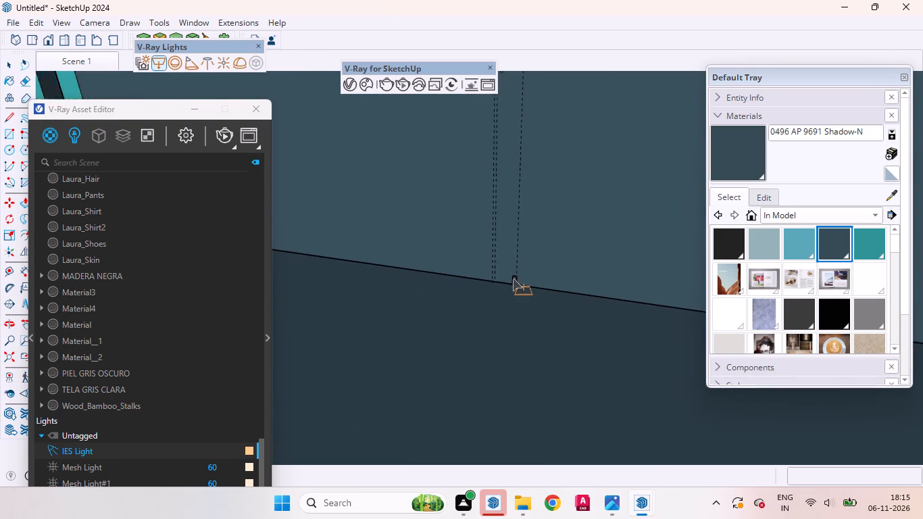
scroll(513, 278, "down", 20)
scroll(509, 270, "up", 1)
scroll(509, 270, "down", 11)
scroll(512, 200, "down", 6)
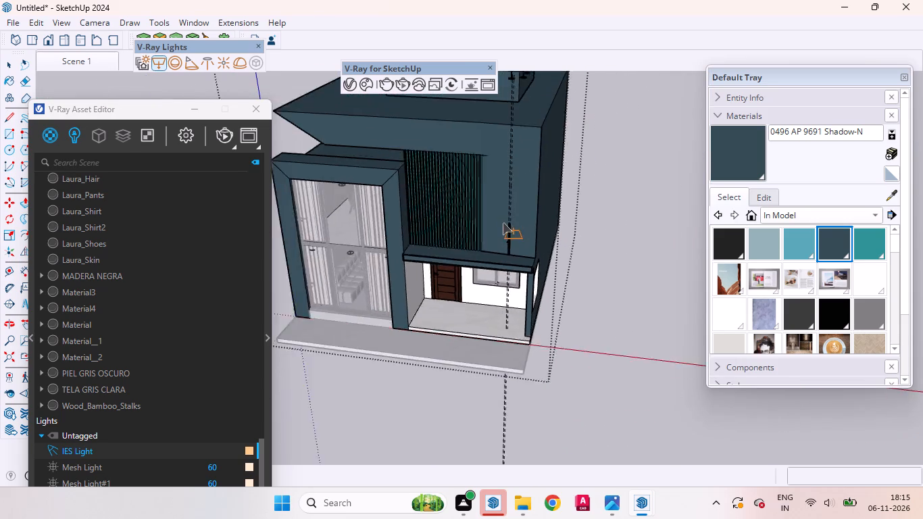
scroll(503, 222, "down", 5)
scroll(530, 120, "up", 20)
scroll(530, 120, "up", 6)
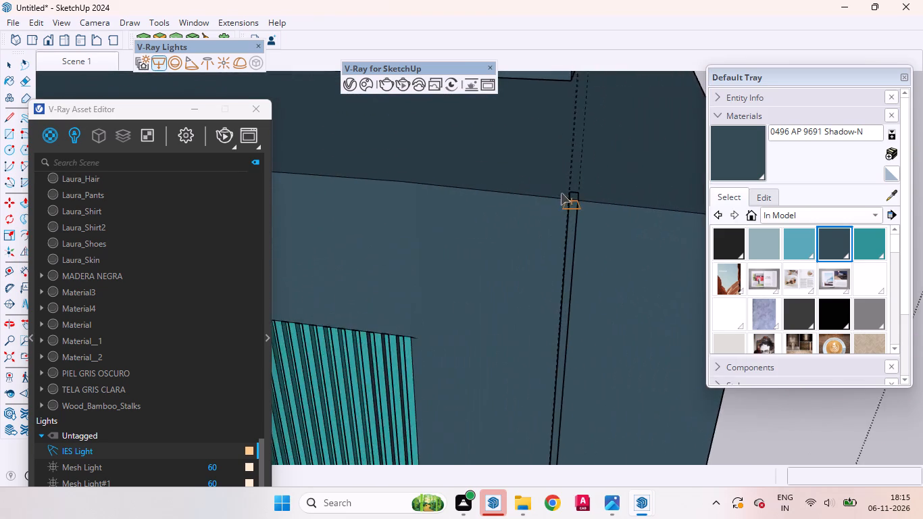
scroll(561, 193, "up", 6)
scroll(573, 191, "down", 2)
scroll(573, 191, "up", 11)
middle_click_drag(582, 222, 488, 246)
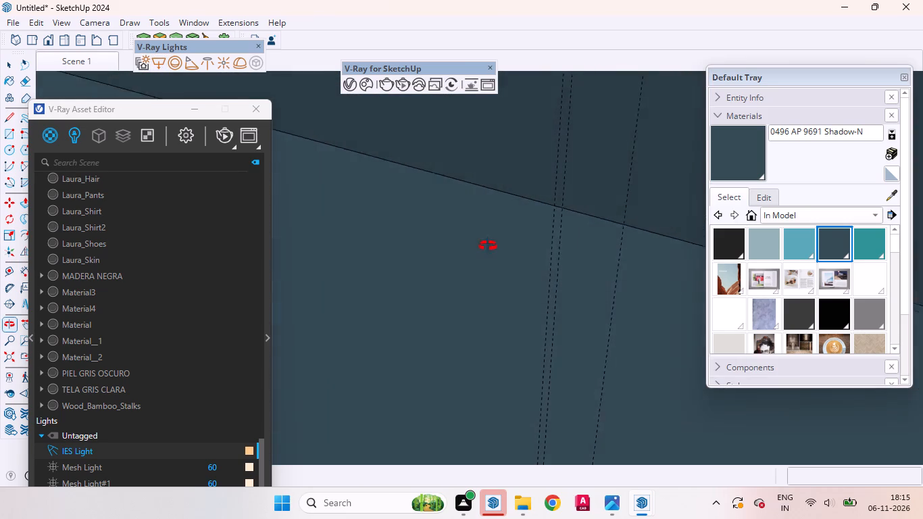
middle_click_drag(488, 246, 487, 247)
scroll(569, 234, "up", 8)
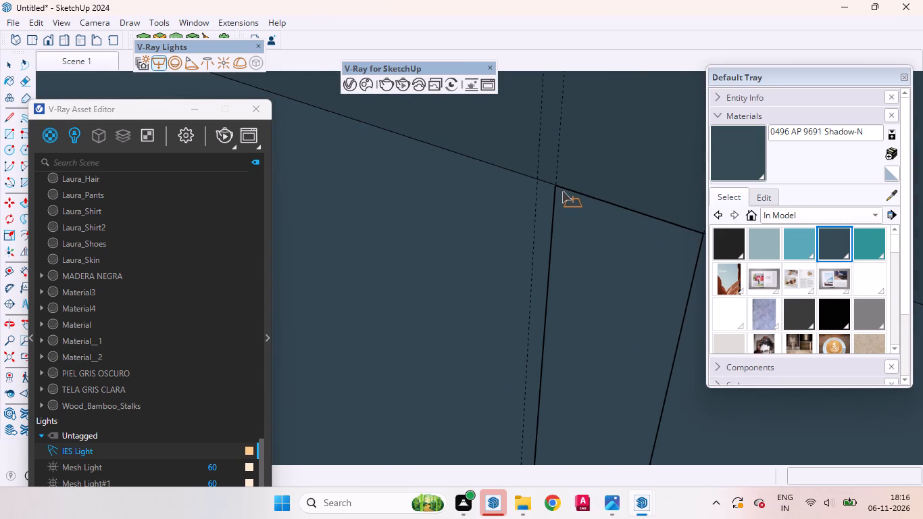
left_click(562, 191)
scroll(570, 228, "down", 20)
scroll(570, 228, "down", 7)
scroll(536, 194, "up", 2)
scroll(536, 198, "down", 10)
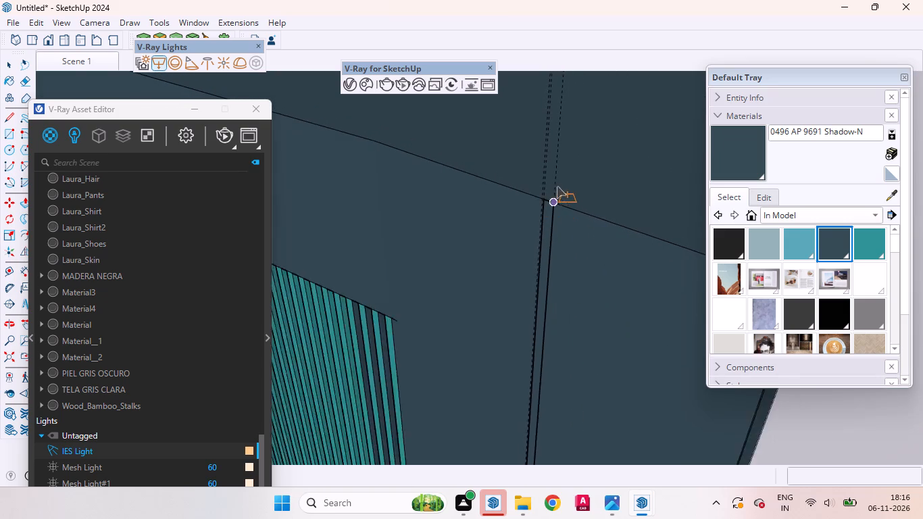
scroll(557, 186, "down", 20)
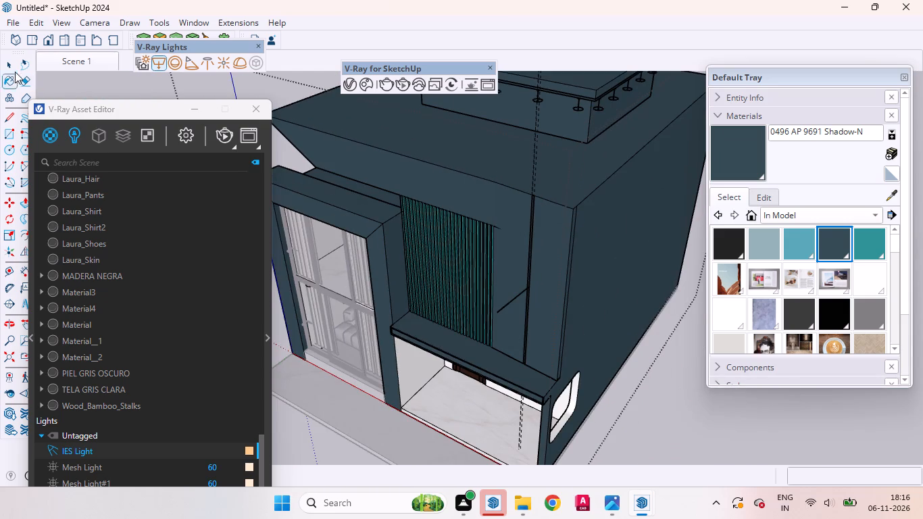
left_click(15, 63)
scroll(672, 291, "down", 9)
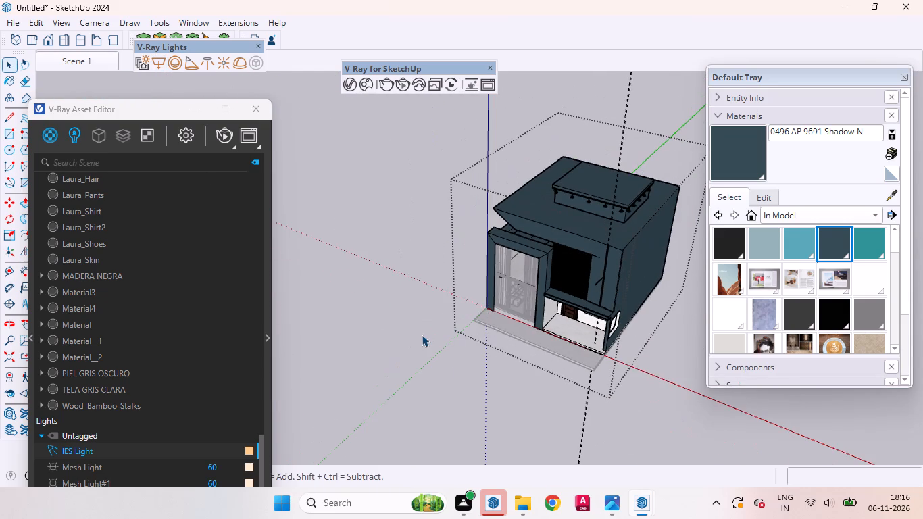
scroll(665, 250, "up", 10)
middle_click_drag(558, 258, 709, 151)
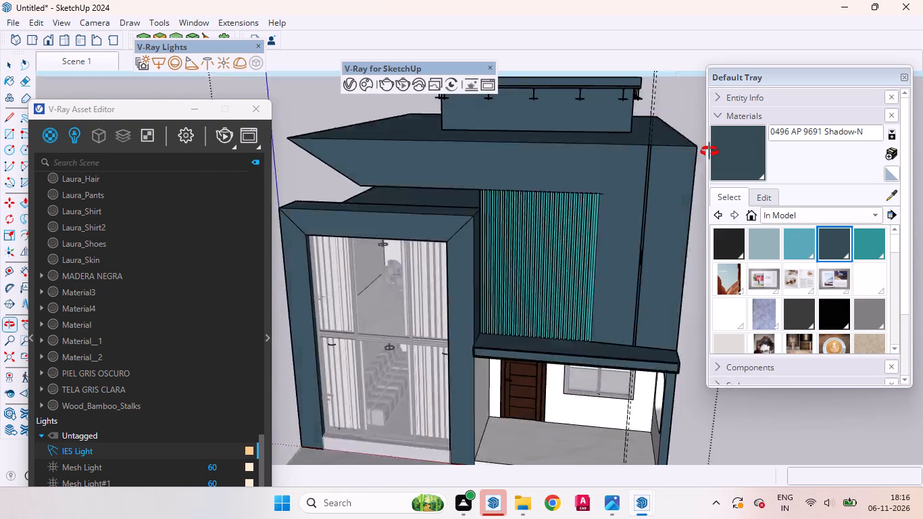
Delete the vertical guides beside the narrow light strip on the upper front wall.
middle_click_drag(709, 151, 712, 151)
scroll(447, 226, "down", 5)
scroll(562, 151, "up", 4)
scroll(528, 206, "down", 4)
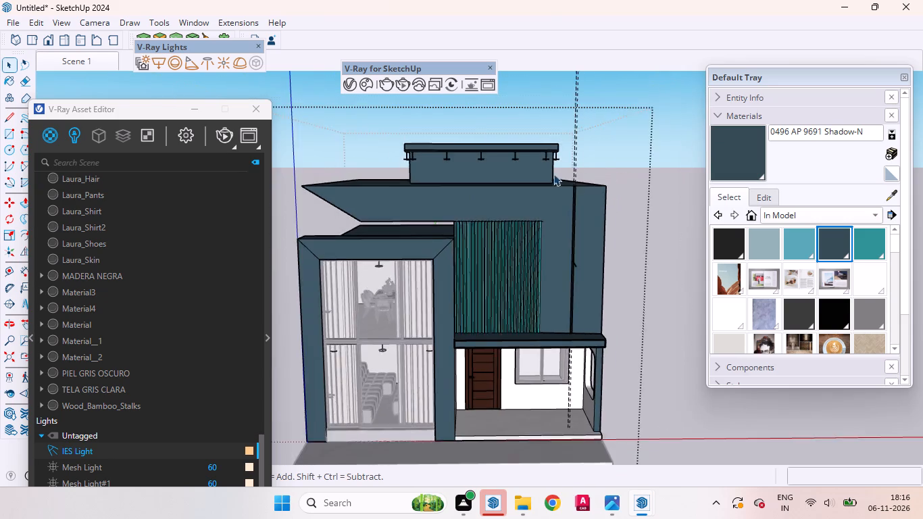
scroll(570, 174, "down", 4)
left_click_drag(609, 93, 525, 43)
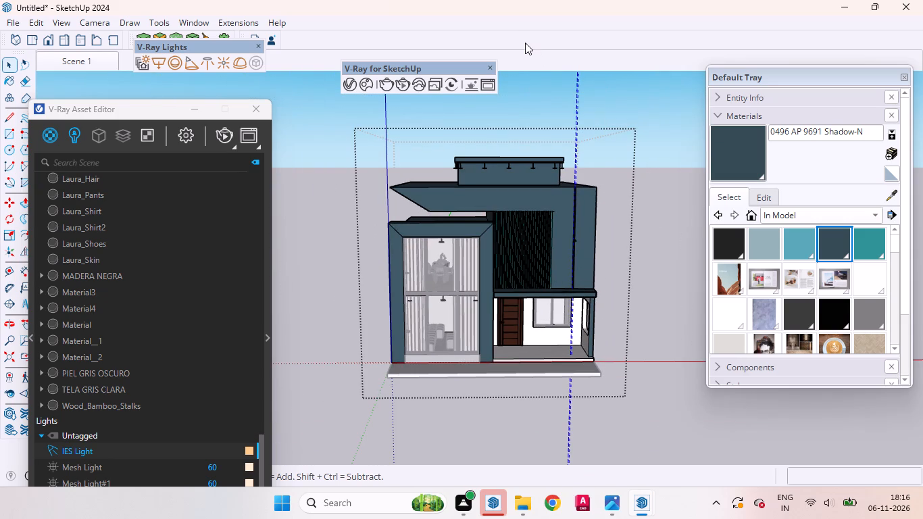
key("Delete")
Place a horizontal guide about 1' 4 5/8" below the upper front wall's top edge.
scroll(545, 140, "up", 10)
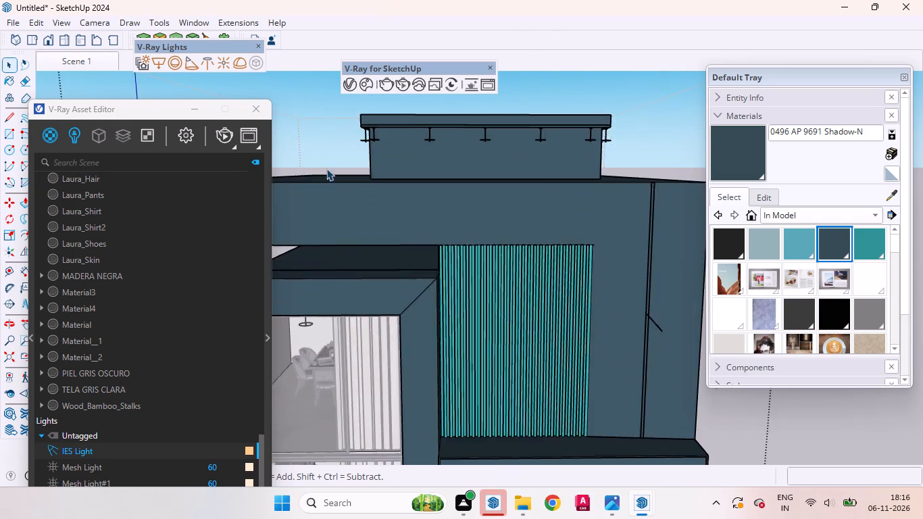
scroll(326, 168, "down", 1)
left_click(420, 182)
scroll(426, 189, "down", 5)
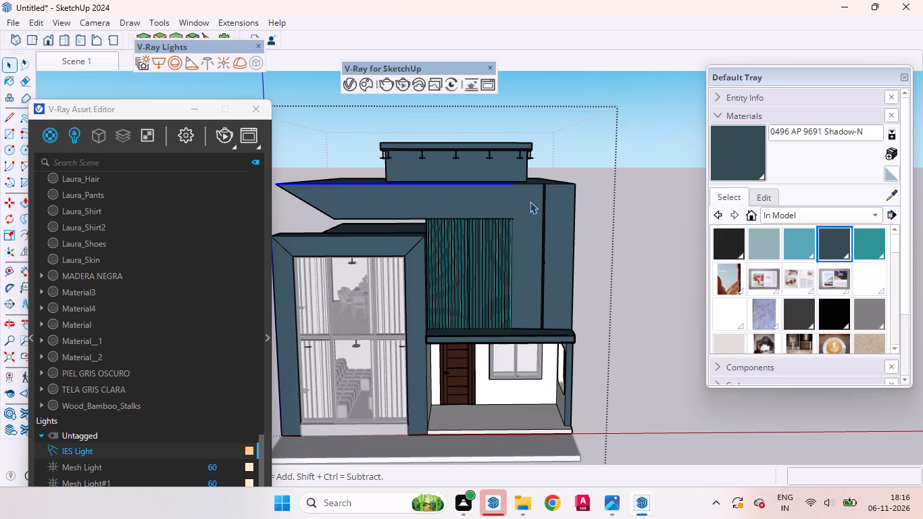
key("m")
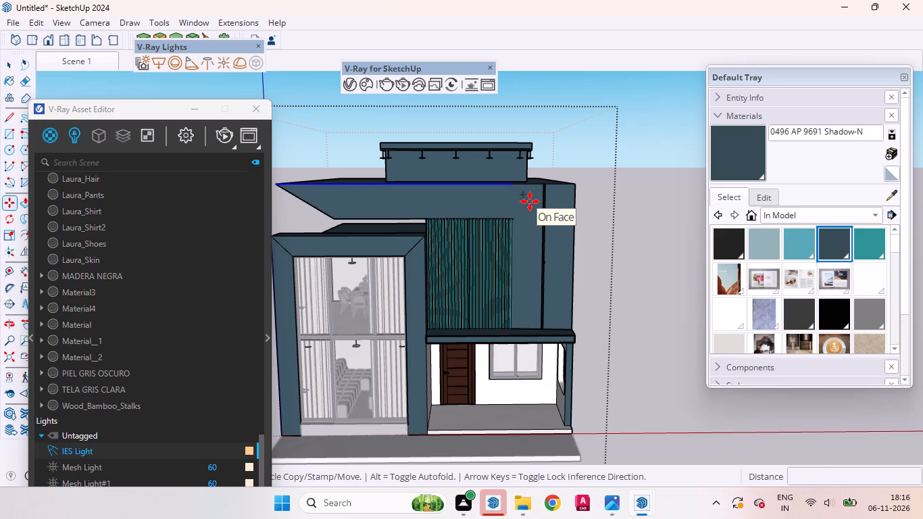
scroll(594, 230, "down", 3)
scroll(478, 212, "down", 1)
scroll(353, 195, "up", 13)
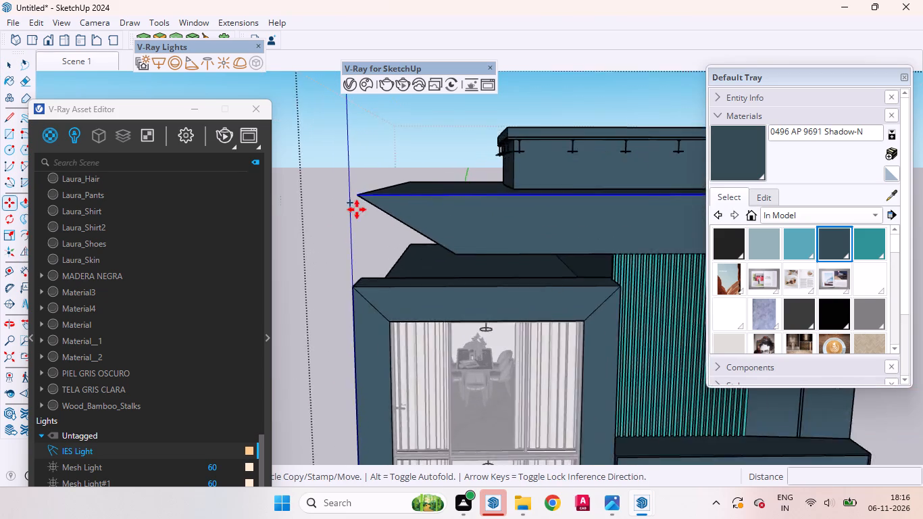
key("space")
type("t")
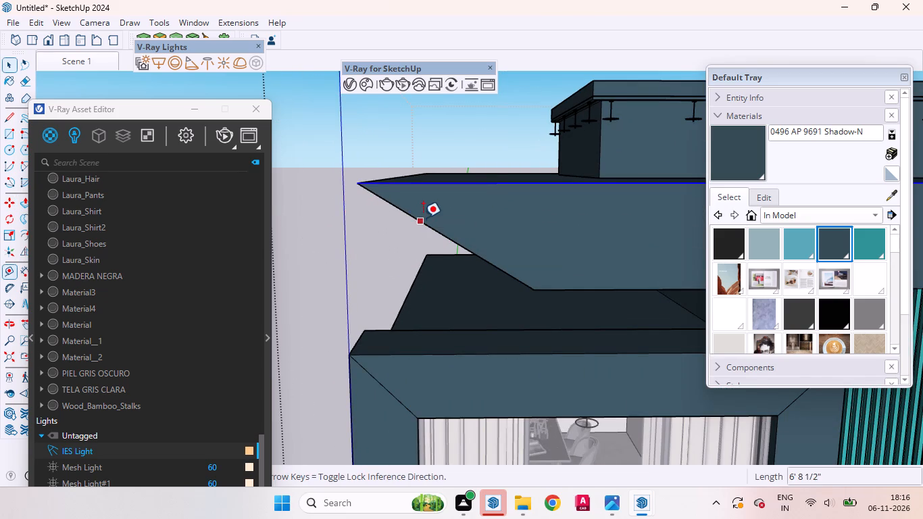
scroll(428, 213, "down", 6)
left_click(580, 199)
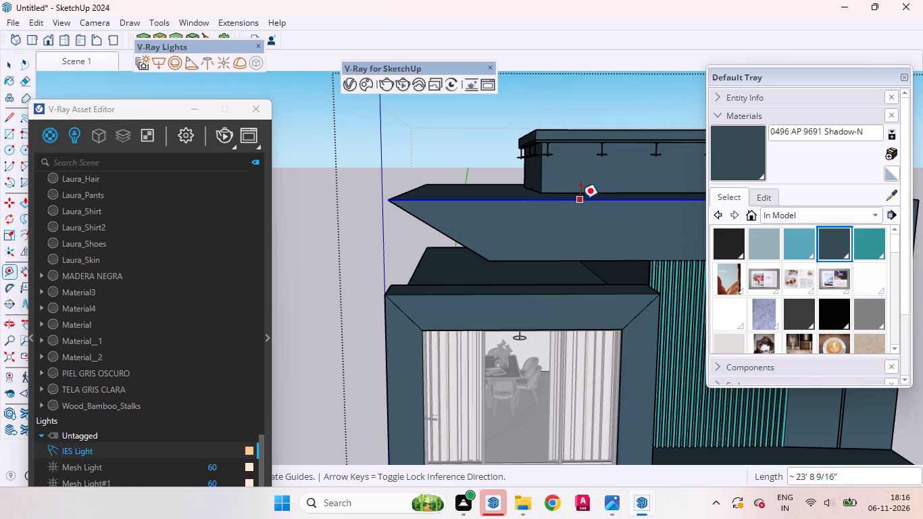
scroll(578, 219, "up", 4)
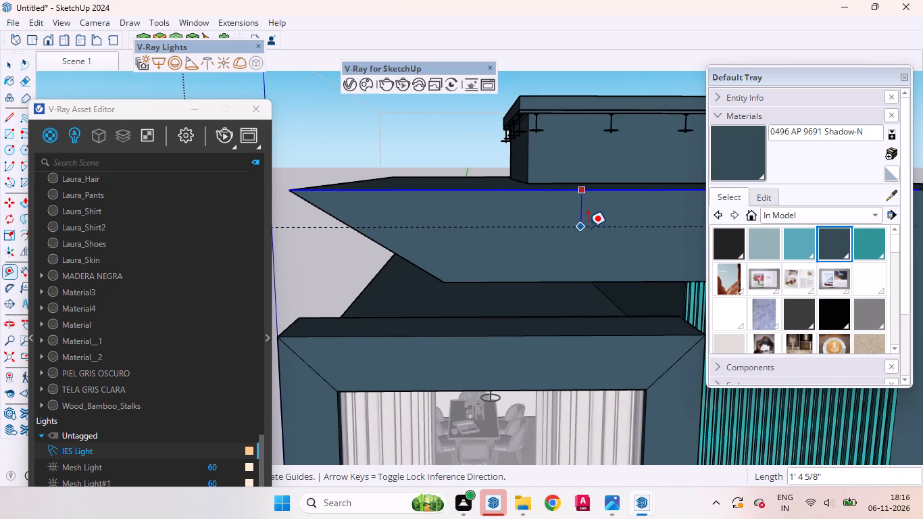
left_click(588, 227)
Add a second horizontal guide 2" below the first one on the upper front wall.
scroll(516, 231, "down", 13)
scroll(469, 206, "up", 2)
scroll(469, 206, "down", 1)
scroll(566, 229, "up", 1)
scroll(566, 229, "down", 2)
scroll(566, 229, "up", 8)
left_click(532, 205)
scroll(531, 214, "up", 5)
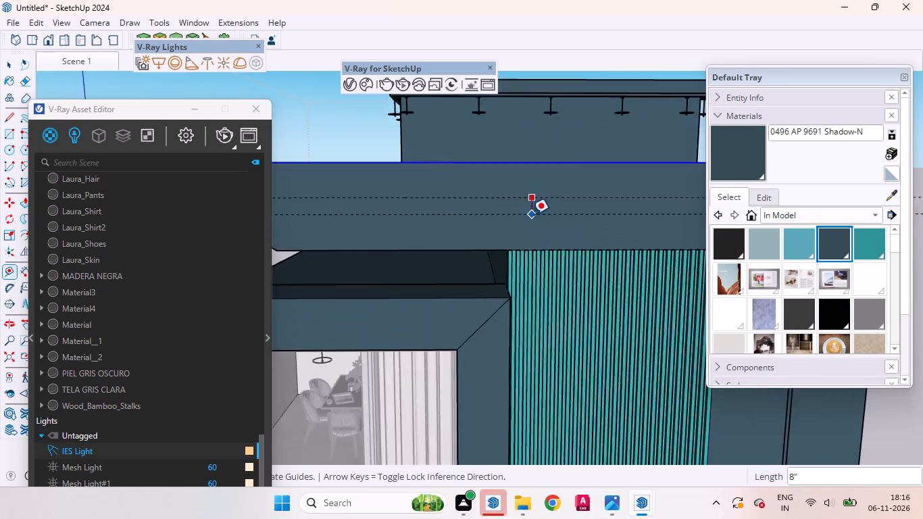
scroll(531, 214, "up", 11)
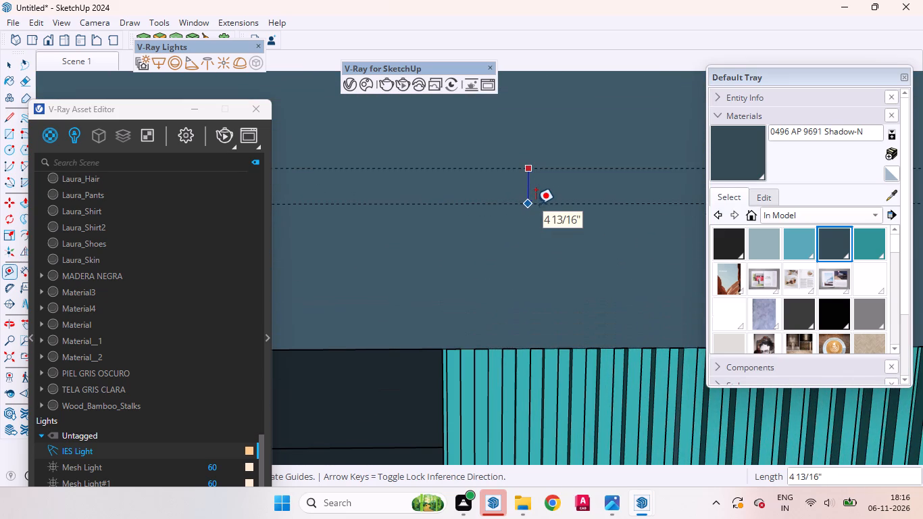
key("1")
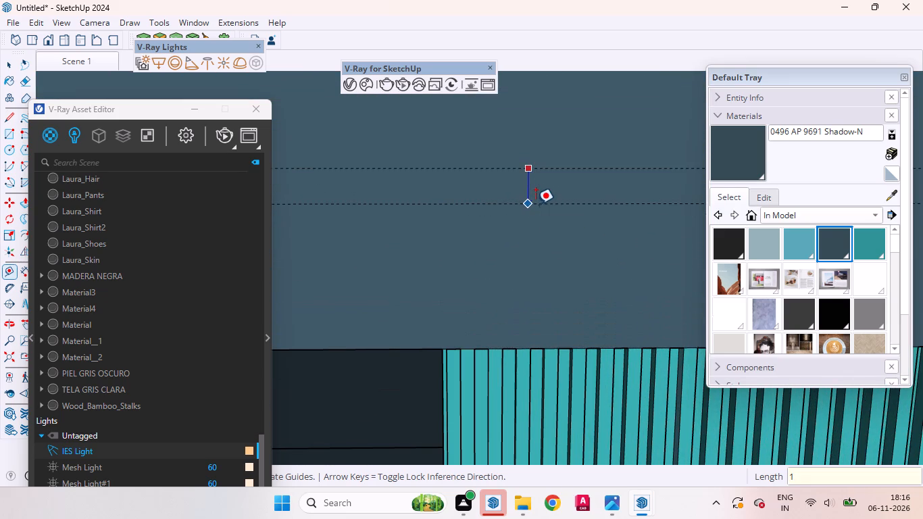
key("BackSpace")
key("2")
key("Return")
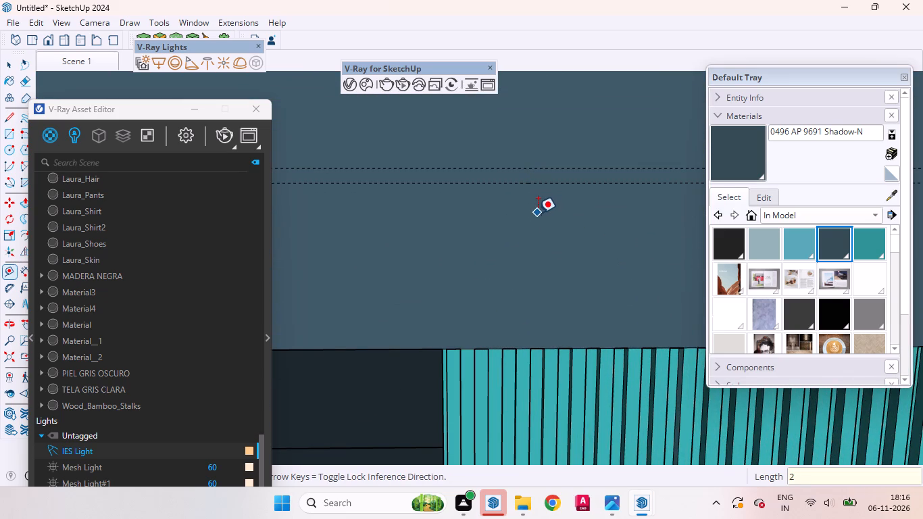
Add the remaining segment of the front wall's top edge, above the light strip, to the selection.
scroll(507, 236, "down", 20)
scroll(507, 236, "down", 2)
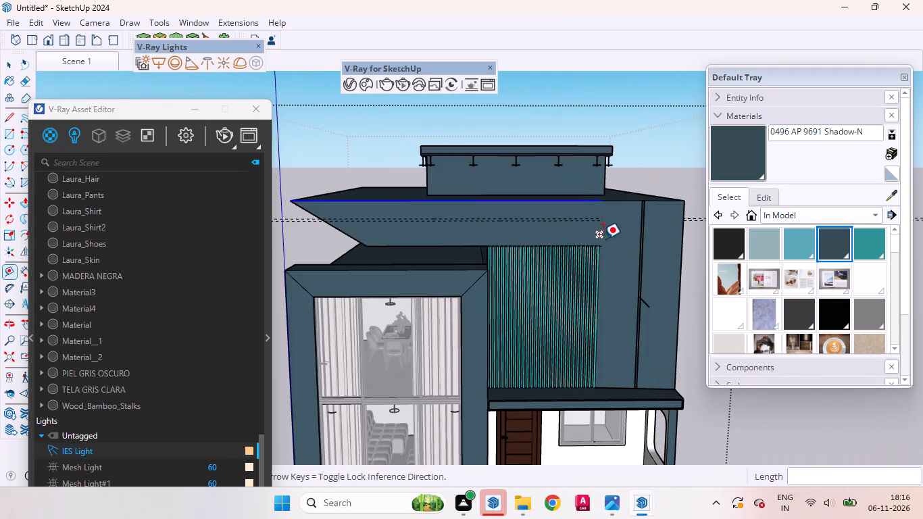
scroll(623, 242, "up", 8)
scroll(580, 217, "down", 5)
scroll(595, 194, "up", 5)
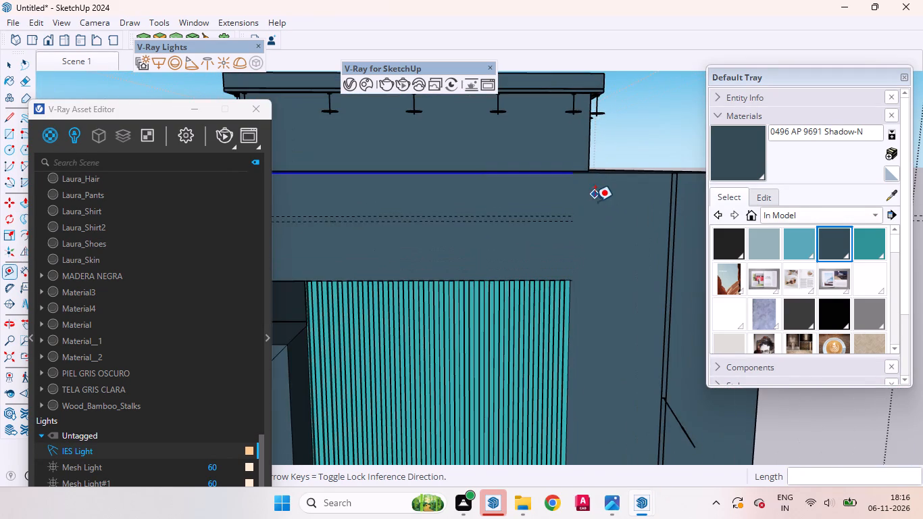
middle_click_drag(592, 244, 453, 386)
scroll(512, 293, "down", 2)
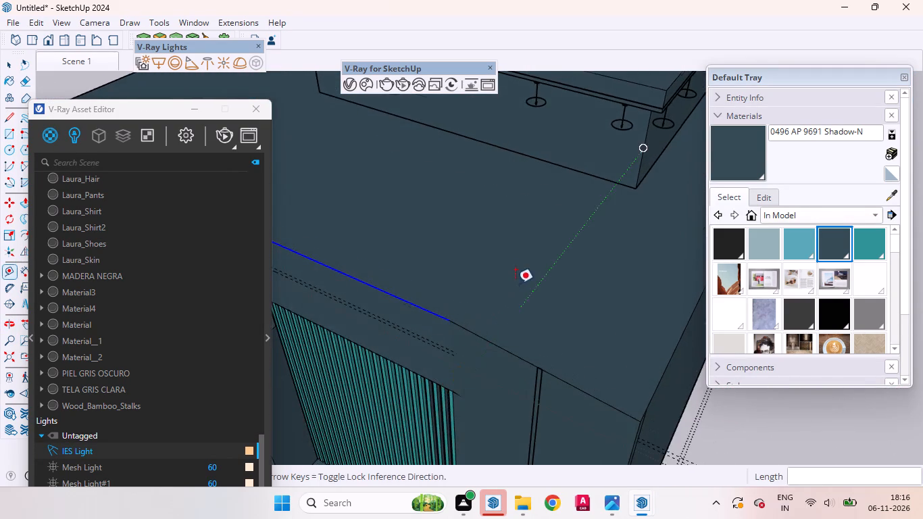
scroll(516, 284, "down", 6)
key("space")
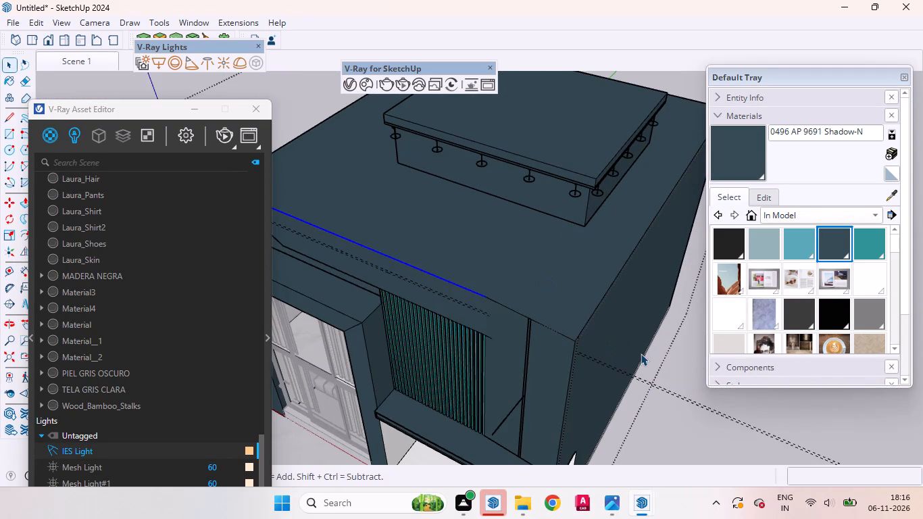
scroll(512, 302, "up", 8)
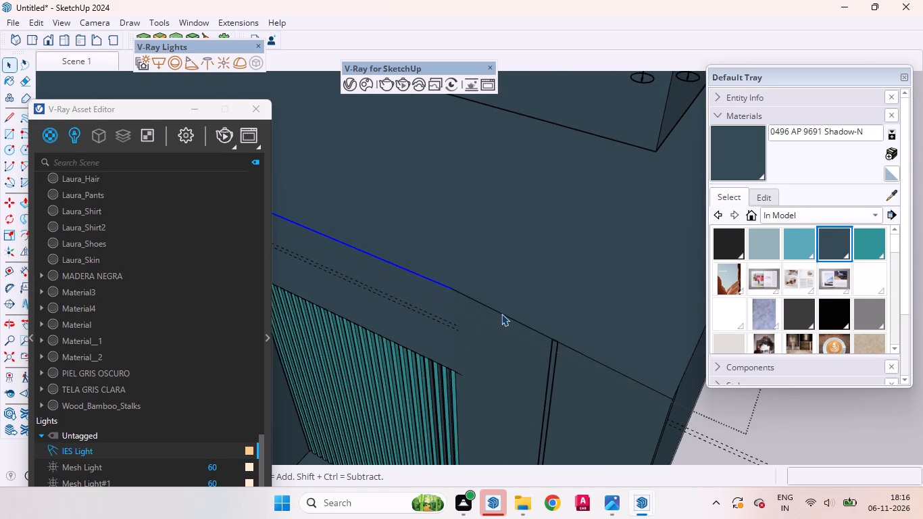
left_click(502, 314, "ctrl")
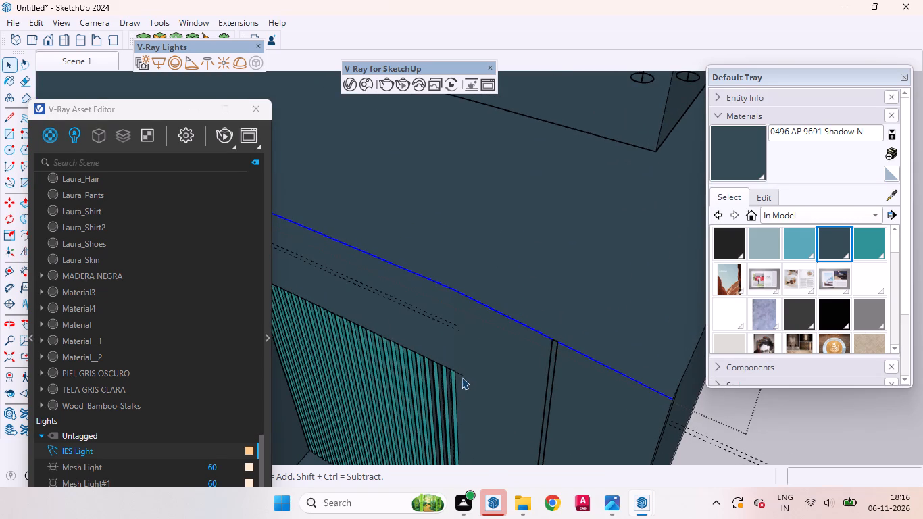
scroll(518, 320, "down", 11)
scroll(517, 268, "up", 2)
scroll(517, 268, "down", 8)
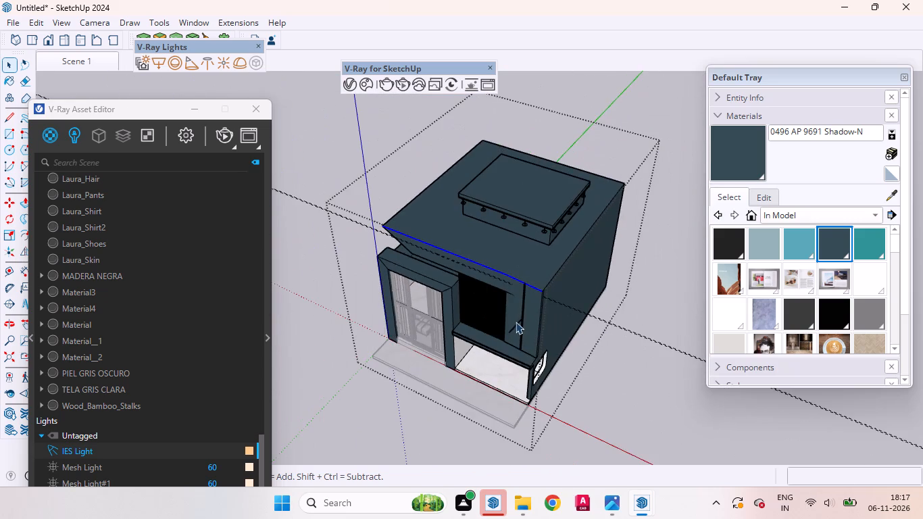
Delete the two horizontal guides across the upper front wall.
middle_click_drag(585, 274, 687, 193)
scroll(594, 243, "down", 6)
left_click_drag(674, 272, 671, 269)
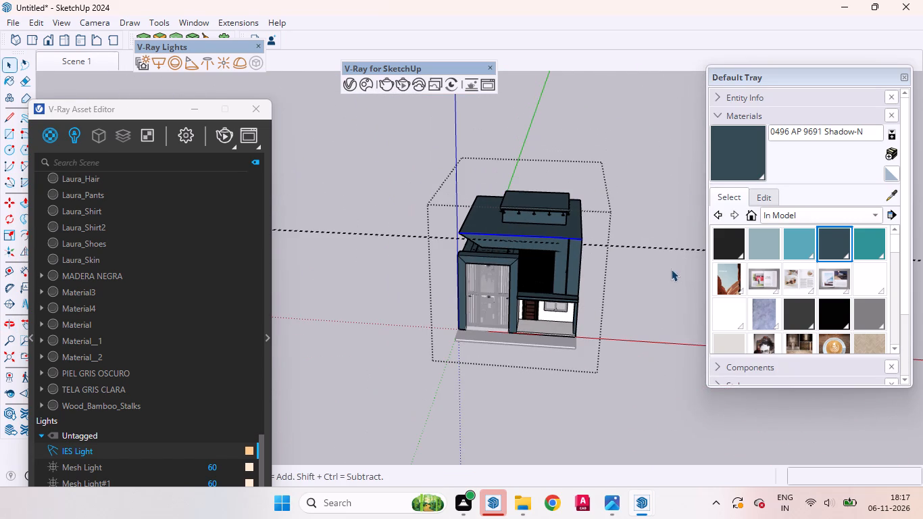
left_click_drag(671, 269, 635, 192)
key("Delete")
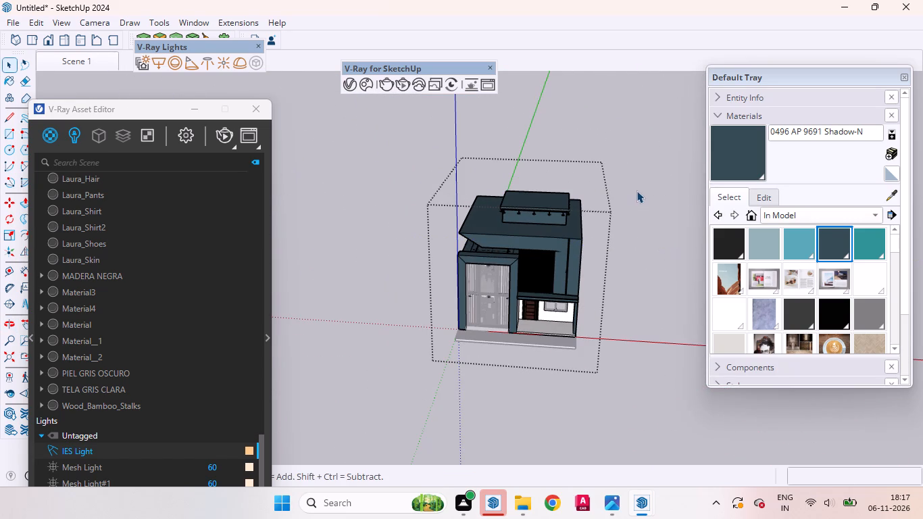
Review the whole front facade and return to the saved Scene 1 view.
scroll(546, 337, "up", 9)
scroll(524, 262, "down", 3)
scroll(529, 295, "up", 1)
scroll(530, 298, "down", 2)
middle_click_drag(441, 241, 522, 107)
scroll(489, 164, "up", 8)
middle_click_drag(422, 211, 376, 276)
scroll(382, 272, "up", 1)
scroll(414, 244, "down", 16)
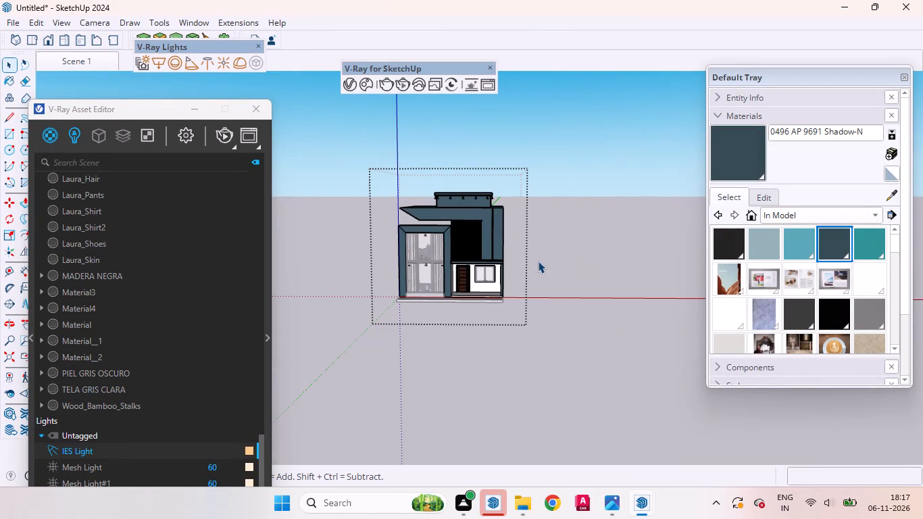
scroll(555, 295, "down", 3)
scroll(435, 191, "up", 9)
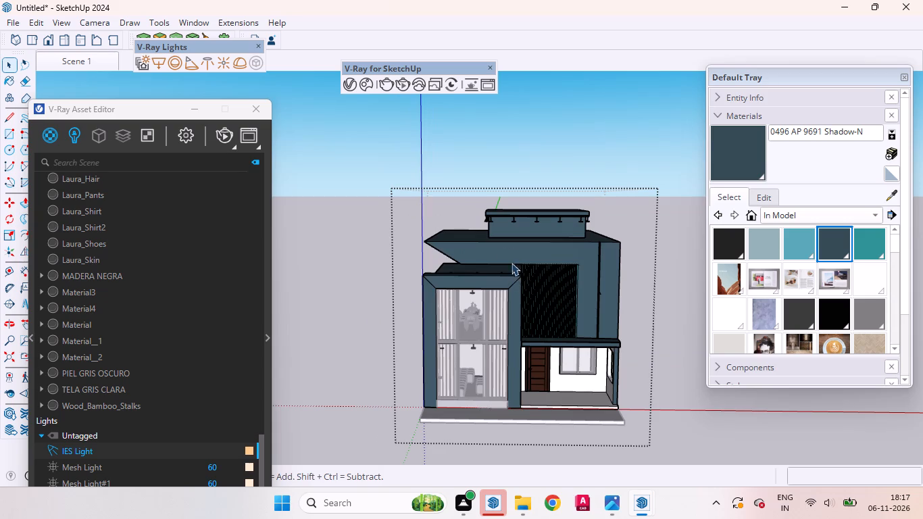
middle_click(512, 257)
scroll(512, 253, "up", 1)
left_click(87, 64)
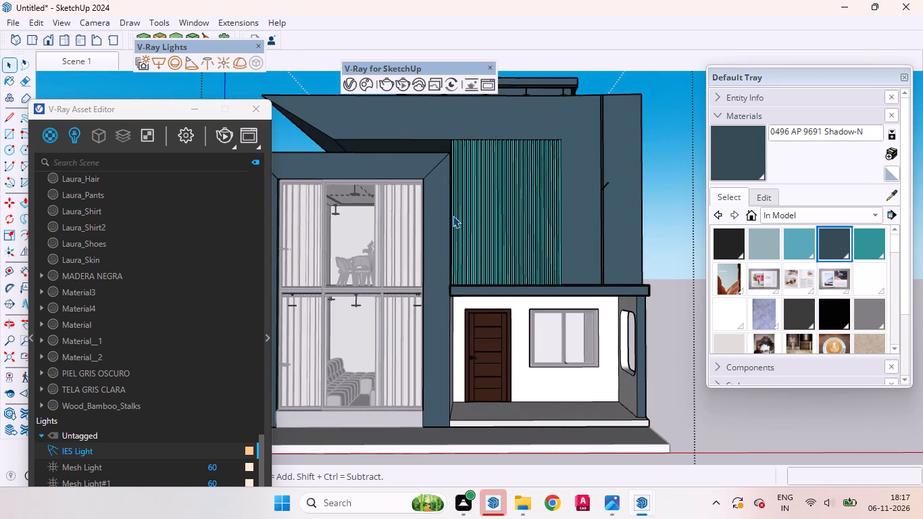
Examine the upper front facade around the slatted panel, the sloped overhang and the window frame.
scroll(461, 247, "down", 5)
scroll(441, 181, "up", 4)
scroll(441, 181, "down", 2)
scroll(441, 181, "up", 11)
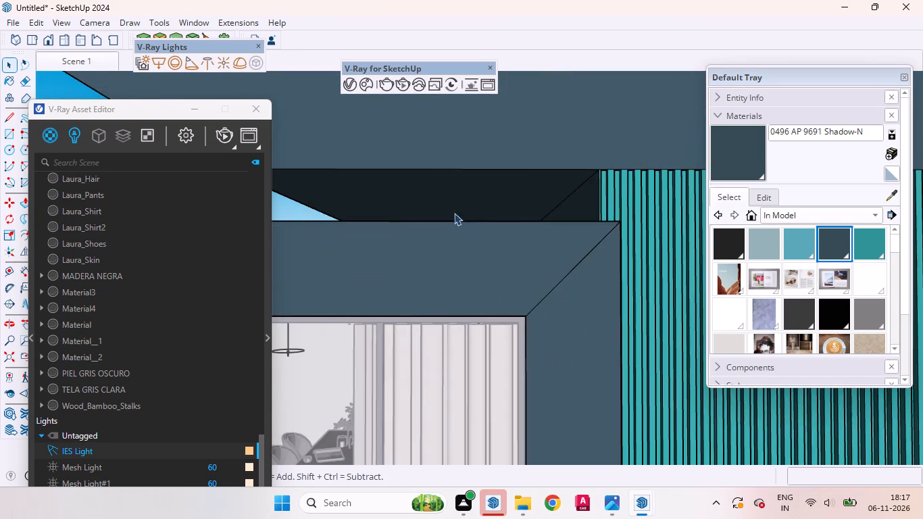
scroll(478, 227, "down", 5)
middle_click_drag(428, 205, 427, 198)
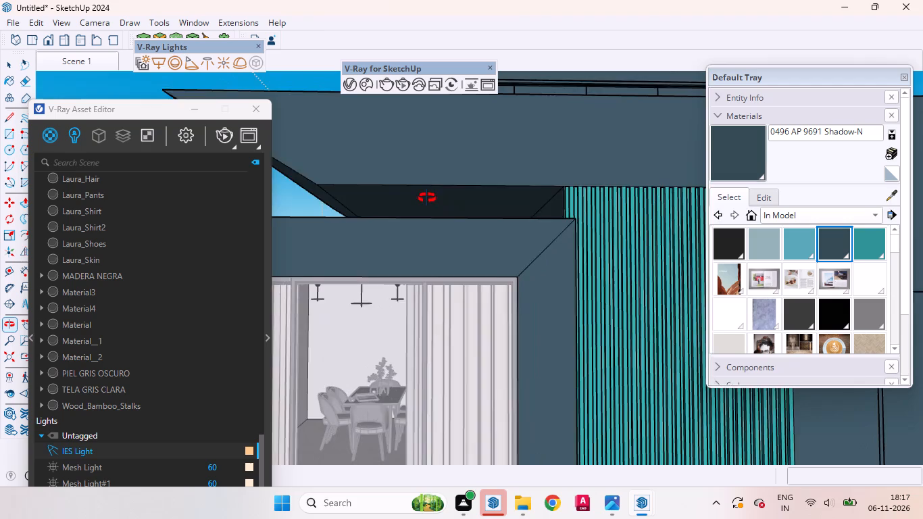
middle_click_drag(427, 198, 359, 226)
scroll(367, 226, "up", 1)
scroll(390, 193, "down", 13)
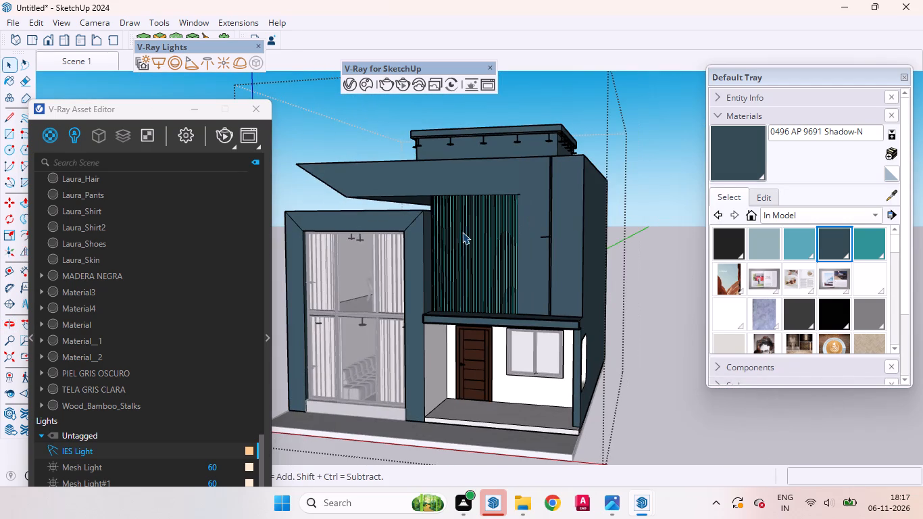
scroll(472, 218, "up", 4)
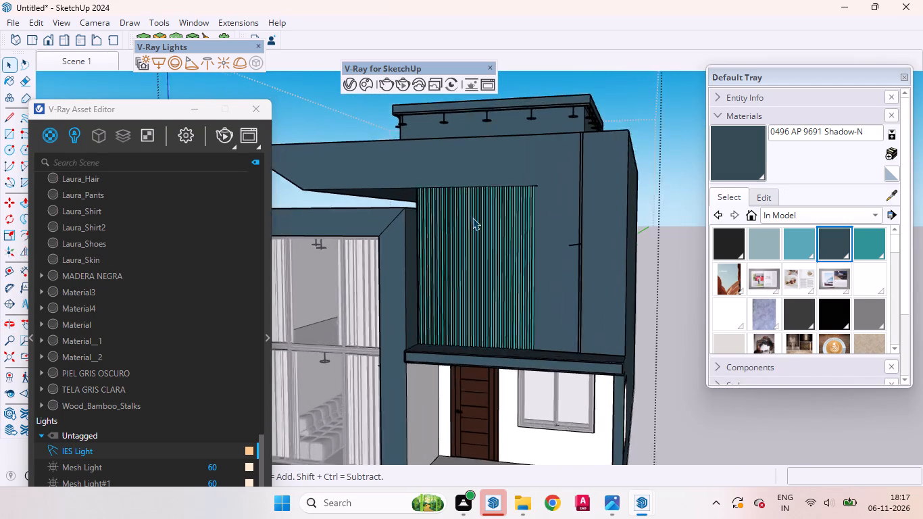
scroll(472, 220, "down", 5)
middle_click_drag(468, 228, 546, 291)
scroll(454, 248, "up", 4)
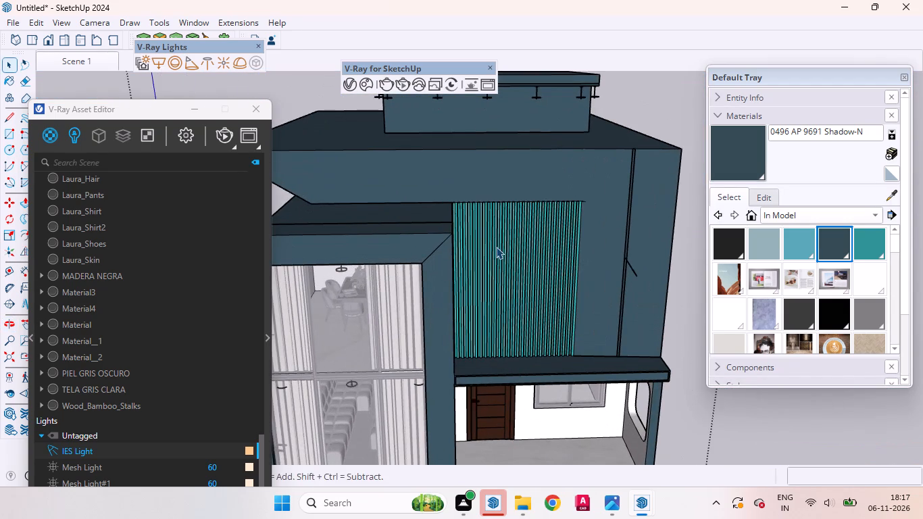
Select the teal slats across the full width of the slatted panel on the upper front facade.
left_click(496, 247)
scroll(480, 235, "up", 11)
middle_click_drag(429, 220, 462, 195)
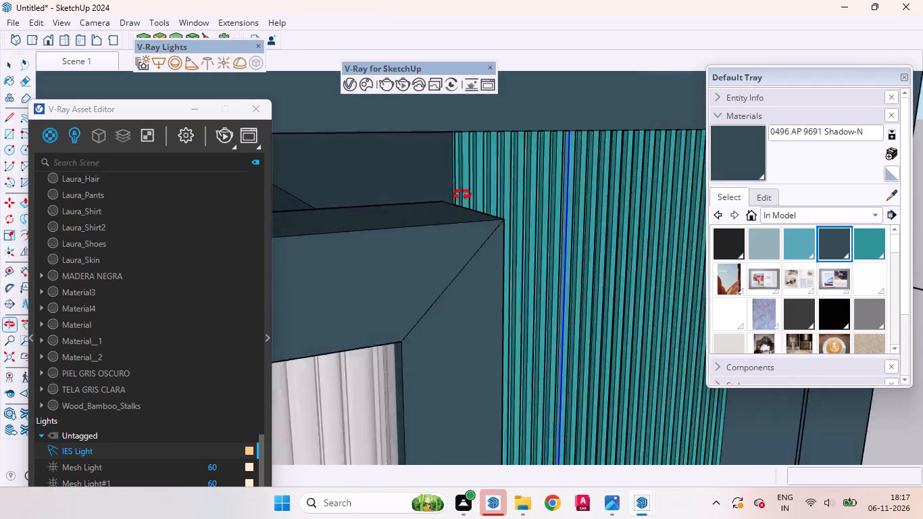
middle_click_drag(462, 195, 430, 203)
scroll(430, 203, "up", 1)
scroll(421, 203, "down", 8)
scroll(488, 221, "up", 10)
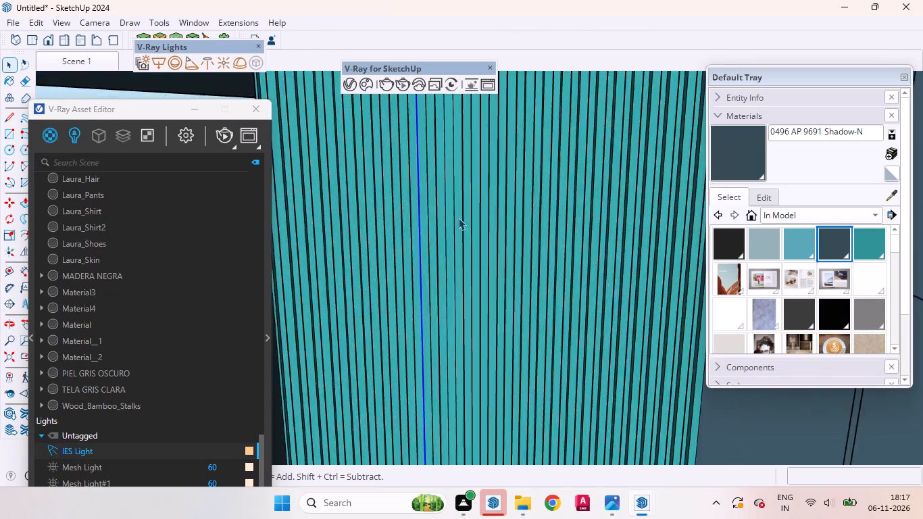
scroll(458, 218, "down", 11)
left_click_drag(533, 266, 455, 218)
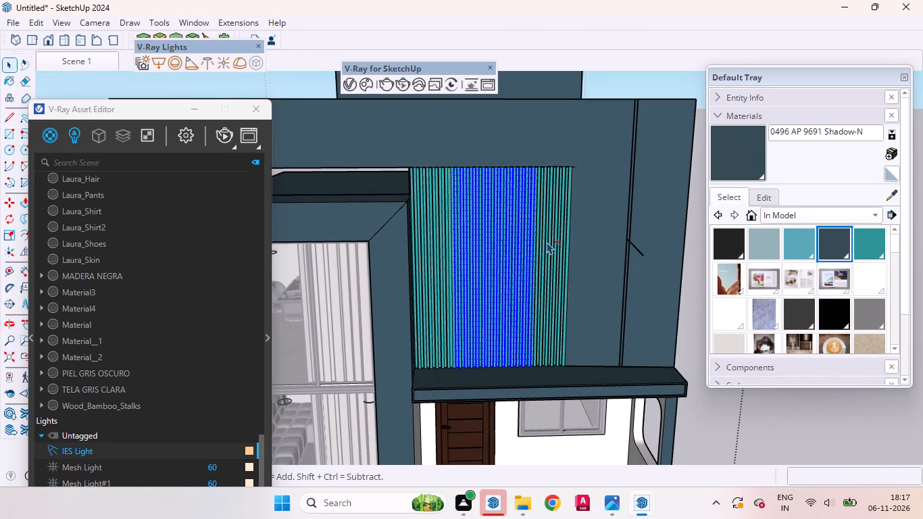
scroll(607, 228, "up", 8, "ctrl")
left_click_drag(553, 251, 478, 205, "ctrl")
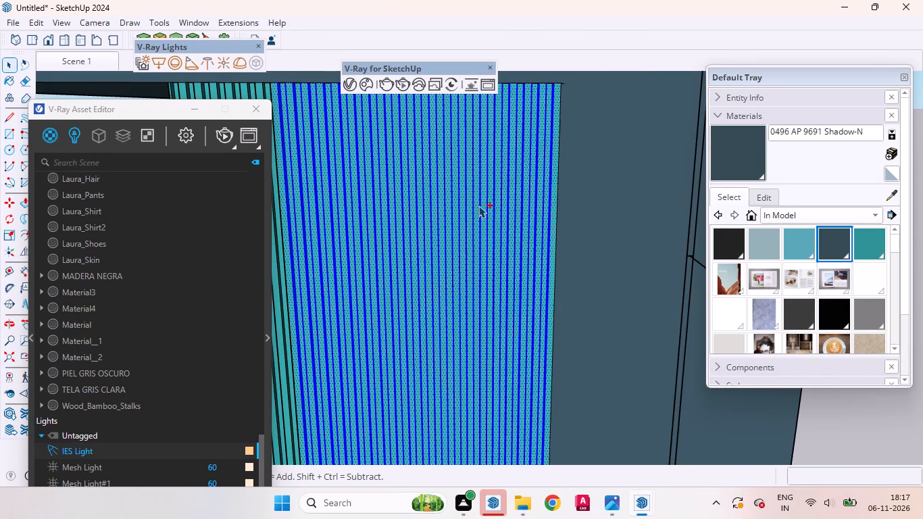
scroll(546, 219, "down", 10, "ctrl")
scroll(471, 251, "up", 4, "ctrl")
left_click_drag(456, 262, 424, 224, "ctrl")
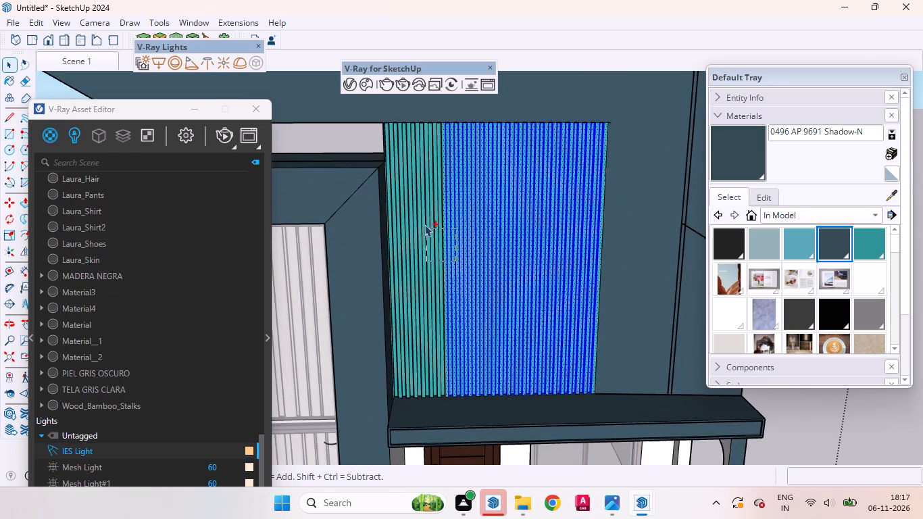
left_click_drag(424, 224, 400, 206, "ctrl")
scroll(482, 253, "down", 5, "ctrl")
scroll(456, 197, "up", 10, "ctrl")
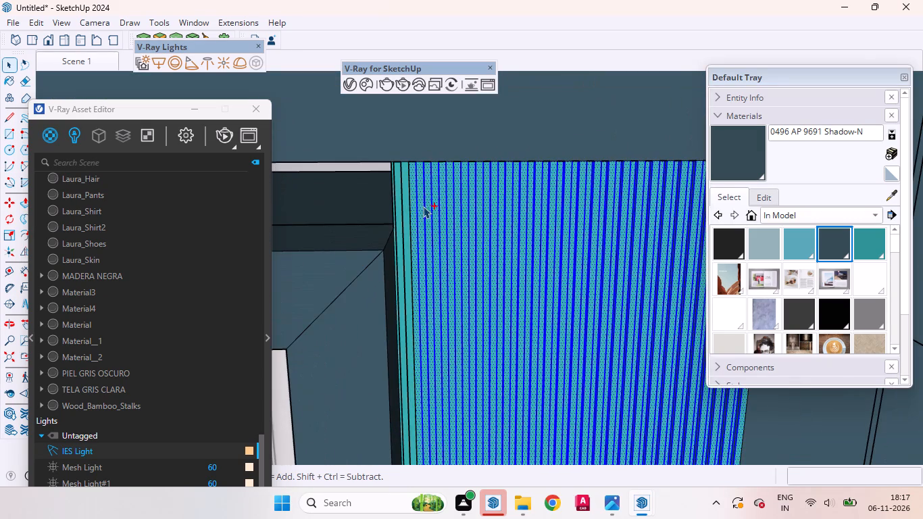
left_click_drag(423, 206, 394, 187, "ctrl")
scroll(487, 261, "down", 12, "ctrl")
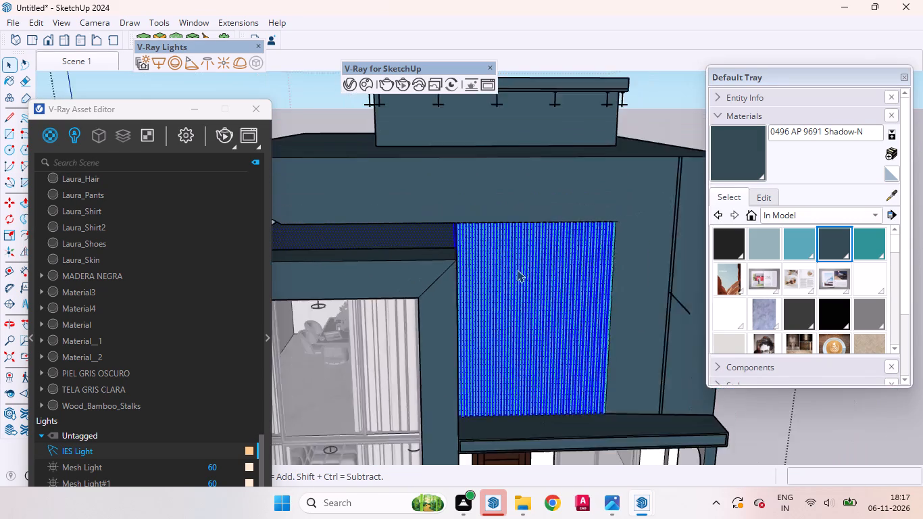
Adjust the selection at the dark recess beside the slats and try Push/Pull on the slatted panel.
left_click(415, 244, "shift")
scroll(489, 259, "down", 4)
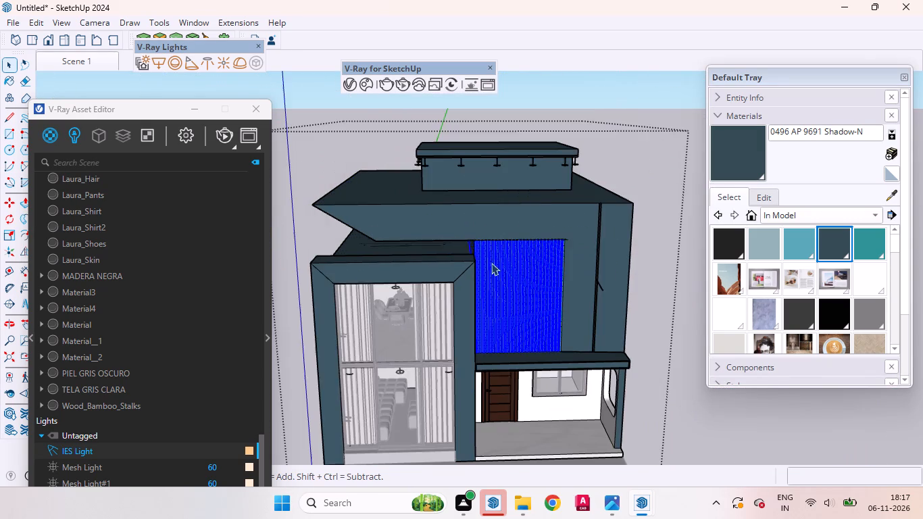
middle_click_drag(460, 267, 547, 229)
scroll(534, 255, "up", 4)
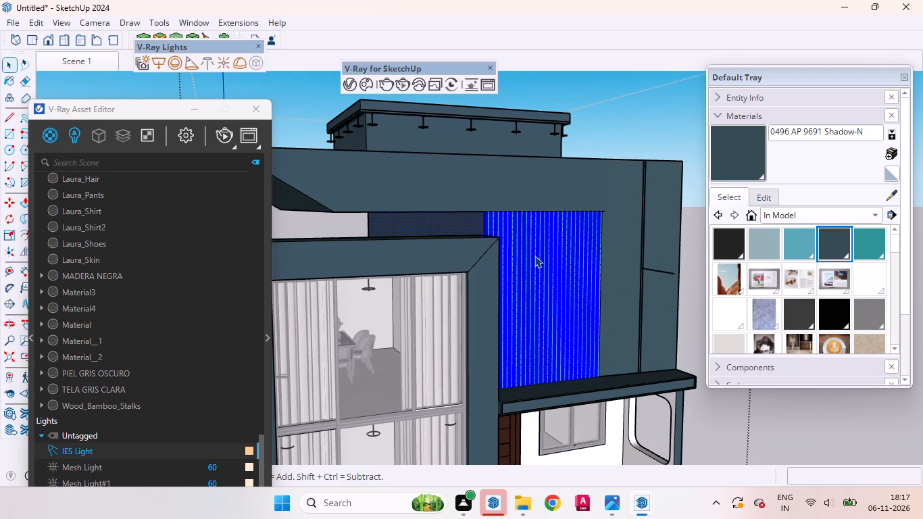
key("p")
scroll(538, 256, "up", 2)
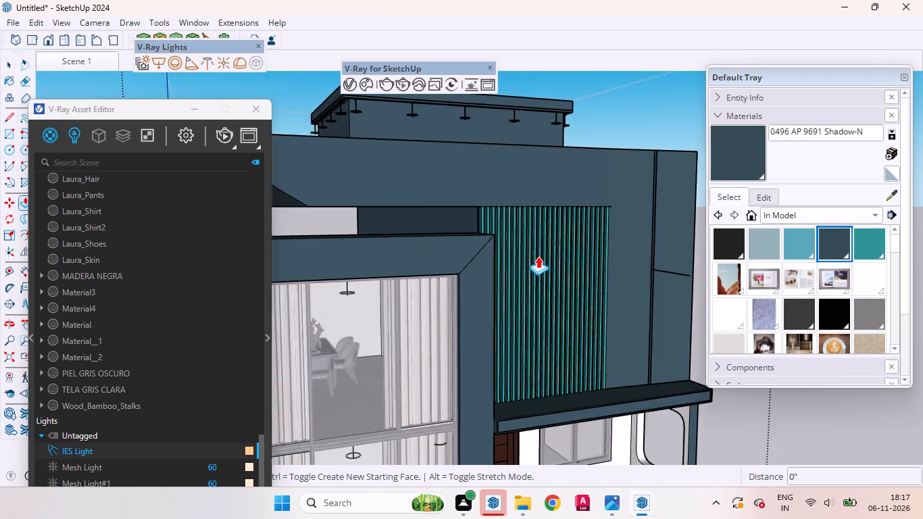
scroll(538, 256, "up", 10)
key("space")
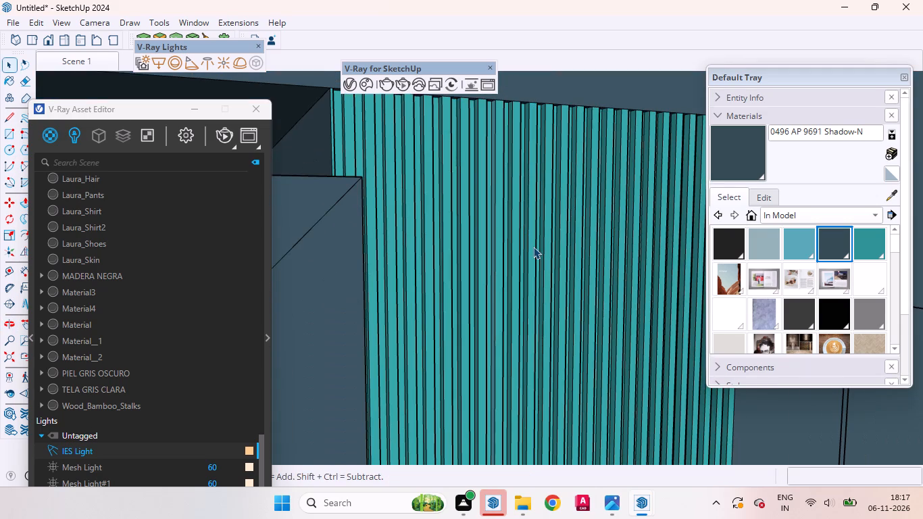
Select the panel's teal slats again, from the wall side across to the slats nearest the window frame.
scroll(523, 228, "down", 5)
scroll(505, 234, "up", 1)
scroll(503, 235, "down", 6)
middle_click_drag(544, 280, 430, 245)
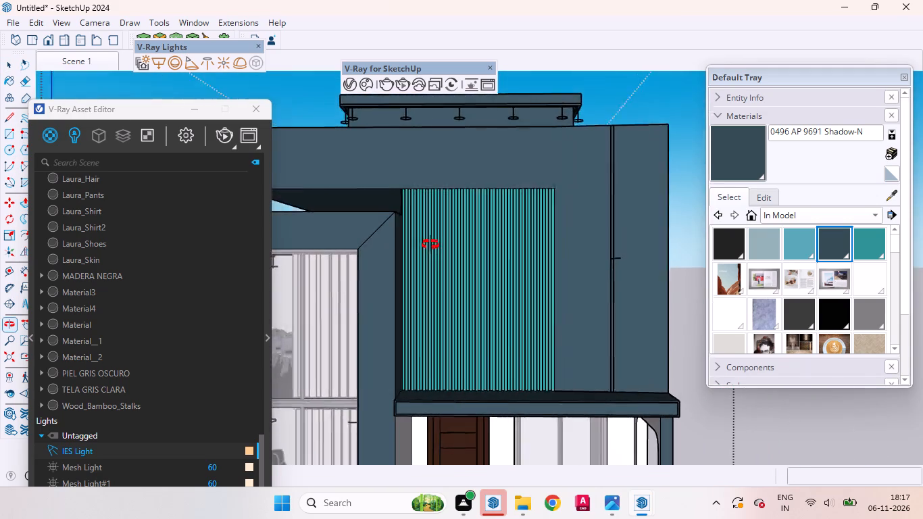
middle_click_drag(430, 245, 422, 210)
scroll(409, 189, "up", 4)
scroll(409, 189, "down", 1)
scroll(407, 195, "up", 6)
scroll(454, 228, "down", 9)
left_click_drag(594, 329, 506, 259)
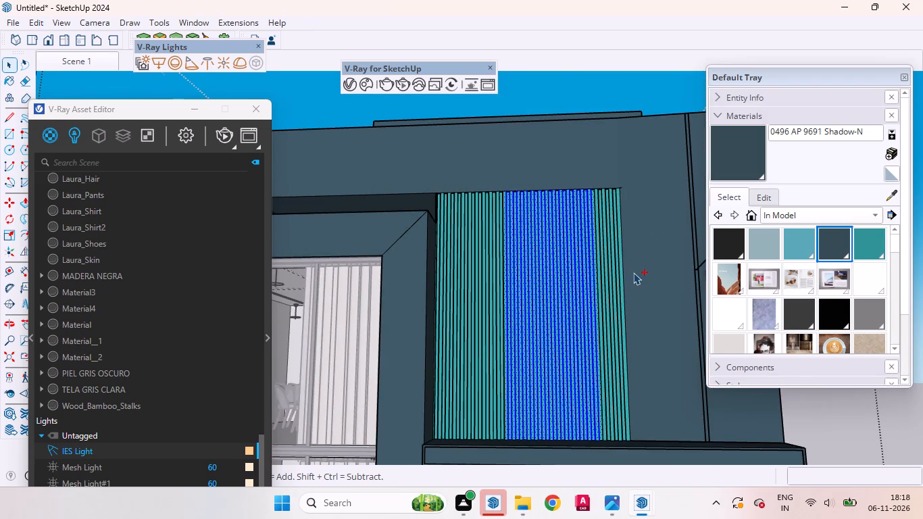
scroll(633, 272, "up", 10, "ctrl")
left_click_drag(607, 278, 532, 222, "ctrl")
scroll(541, 251, "down", 3, "ctrl")
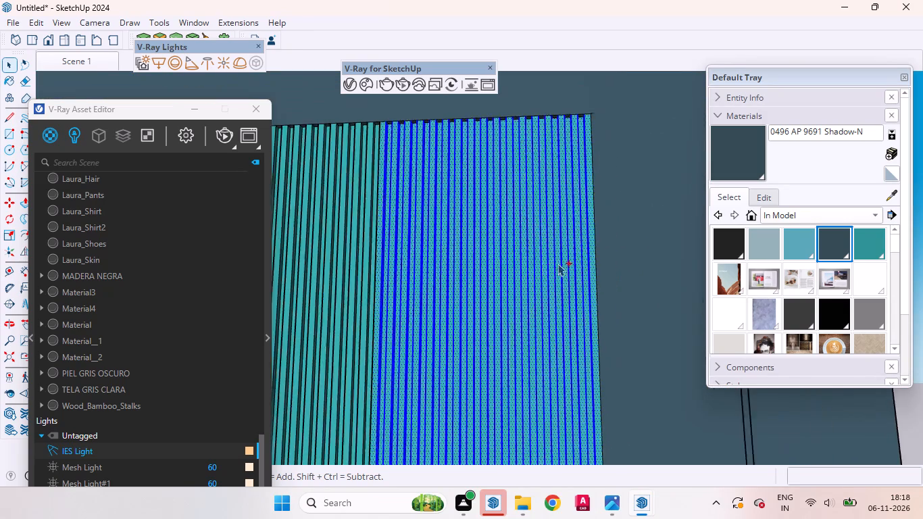
scroll(557, 264, "down", 7, "ctrl")
left_click_drag(484, 299, 422, 264, "ctrl")
Add the remaining slats beside the window frame's upper corner to the selection.
scroll(405, 240, "up", 3, "ctrl")
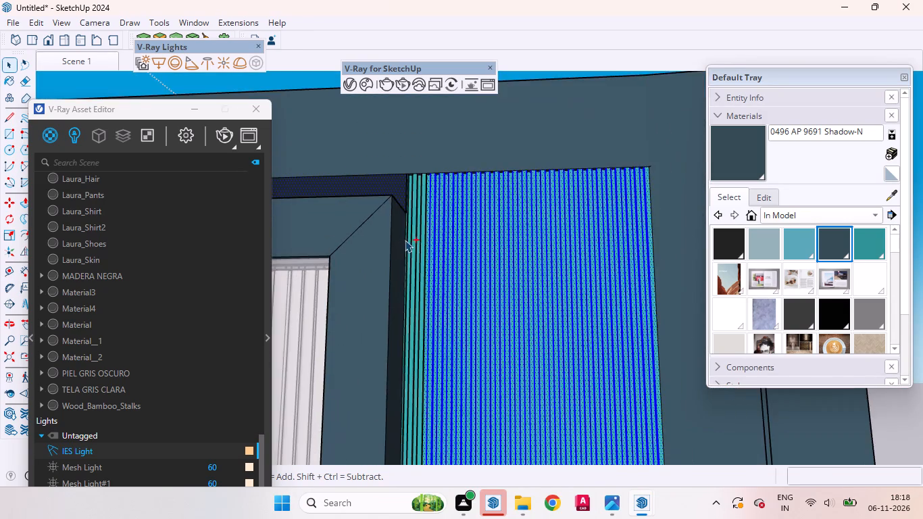
scroll(471, 268, "down", 8, "ctrl")
scroll(472, 266, "up", 4, "ctrl")
middle_click_drag(439, 224, 558, 278, "ctrl")
scroll(486, 224, "up", 5, "ctrl")
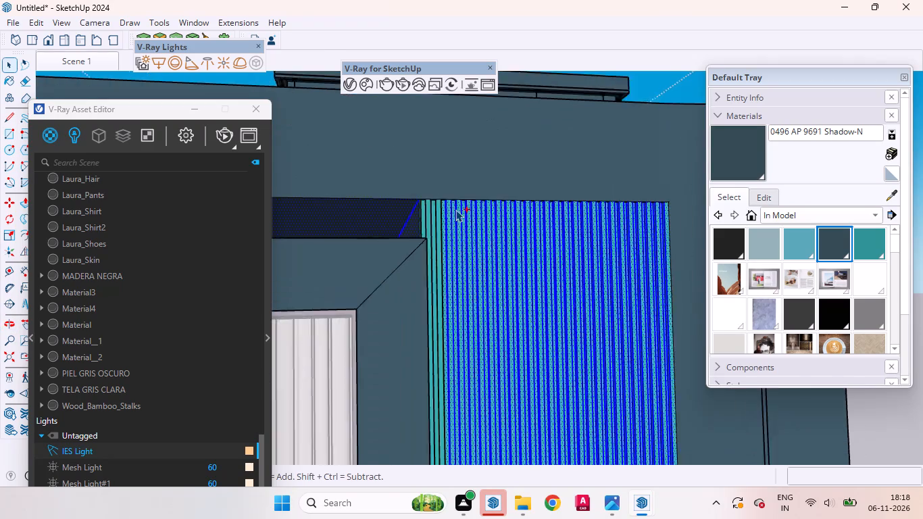
scroll(455, 209, "up", 5, "ctrl")
middle_click_drag(430, 240, 501, 289, "ctrl")
left_click_drag(495, 239, 433, 198, "ctrl")
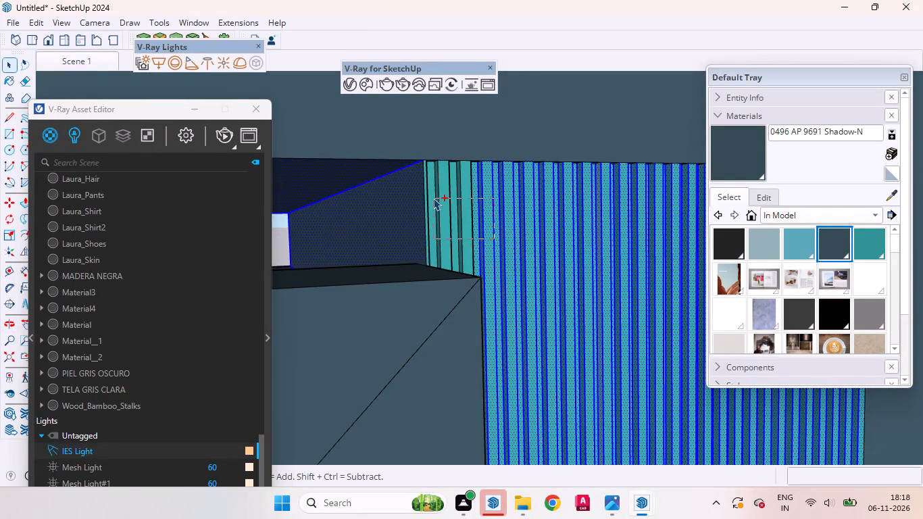
left_click_drag(433, 198, 432, 197, "ctrl")
scroll(562, 254, "down", 7)
scroll(448, 244, "up", 3, "shift")
left_click(453, 248, "shift")
scroll(449, 248, "down", 5, "shift")
Take the stray faces of the recess above the window frame out of the slat selection.
middle_click_drag(380, 232, 371, 195, "shift")
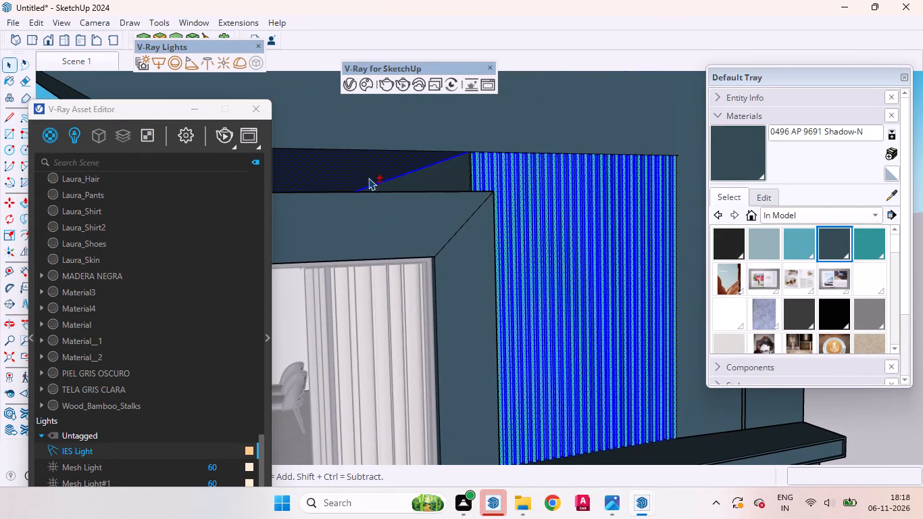
left_click(367, 174, "shift")
middle_click_drag(428, 226, 457, 353, "shift")
left_click(344, 300, "shift")
scroll(375, 251, "down", 2)
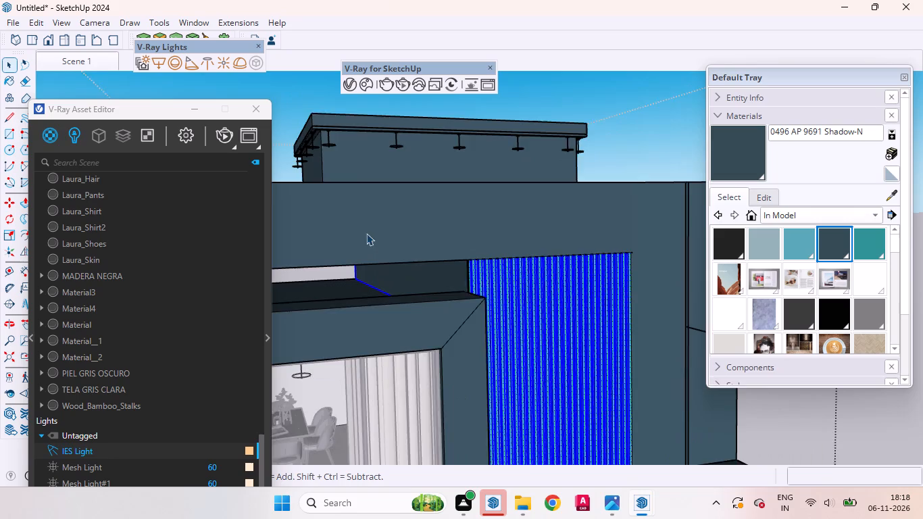
scroll(366, 233, "down", 7)
scroll(420, 274, "up", 12)
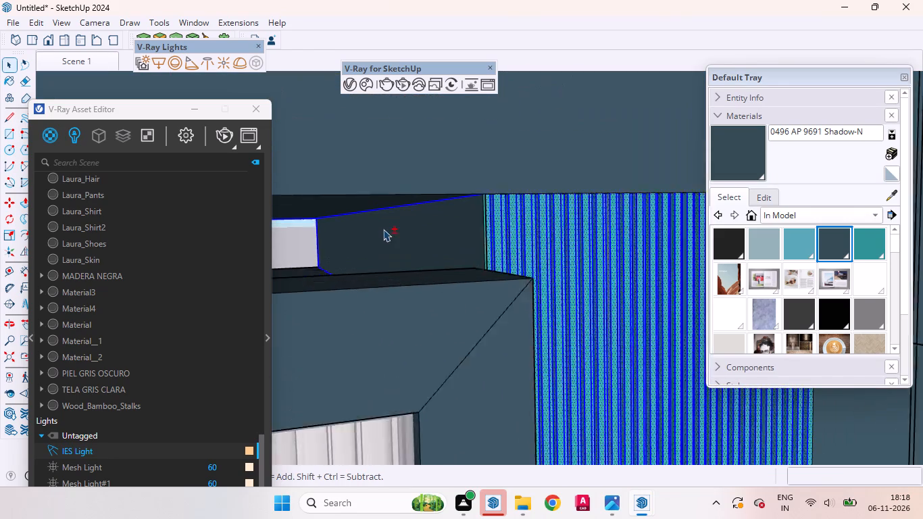
scroll(383, 229, "up", 2)
left_click(405, 201, "shift")
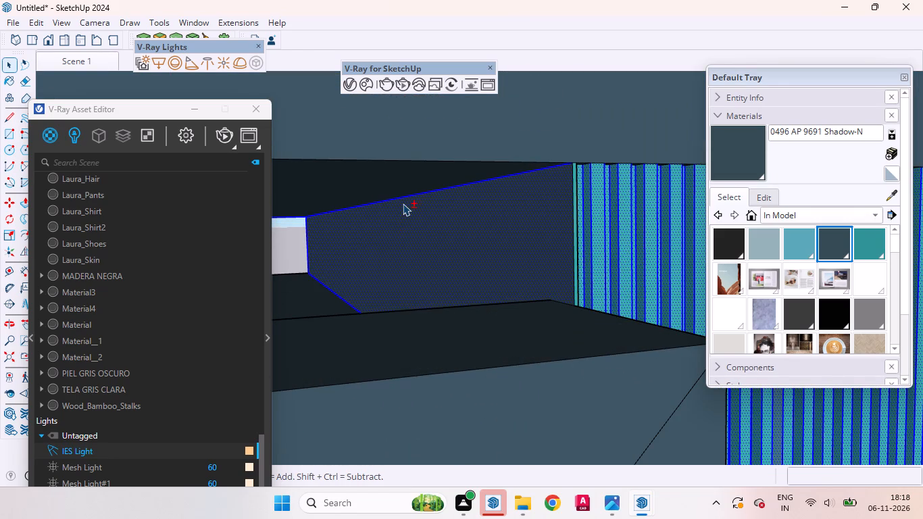
left_click(407, 200, "shift")
Take the recess side wall's sloping upper and lower edges out of the slat selection.
scroll(423, 203, "up", 5, "shift")
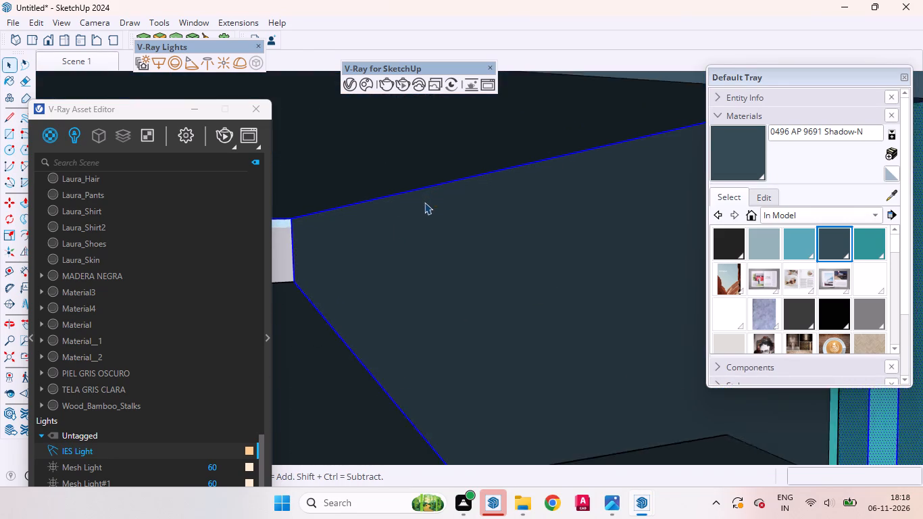
scroll(424, 202, "up", 3, "shift")
left_click(426, 180)
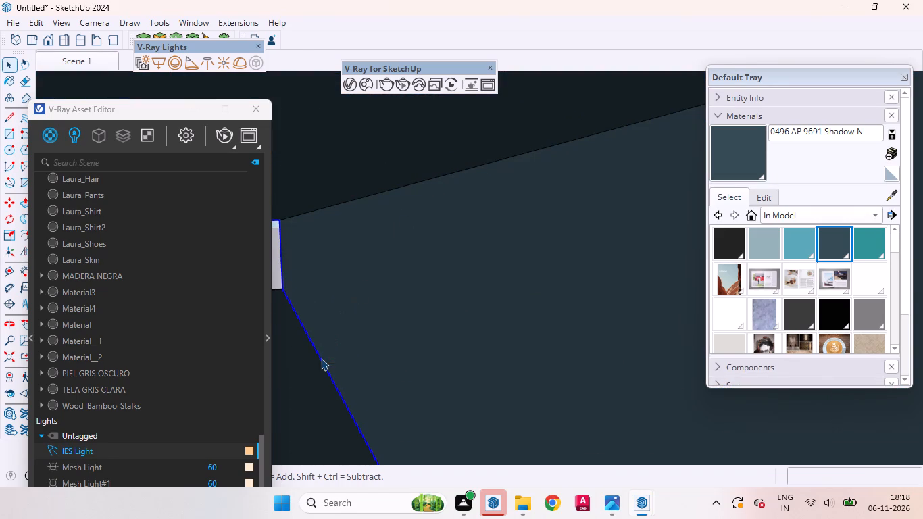
left_click(321, 358, "shift")
scroll(303, 233, "up", 4, "shift")
scroll(455, 287, "down", 3, "shift")
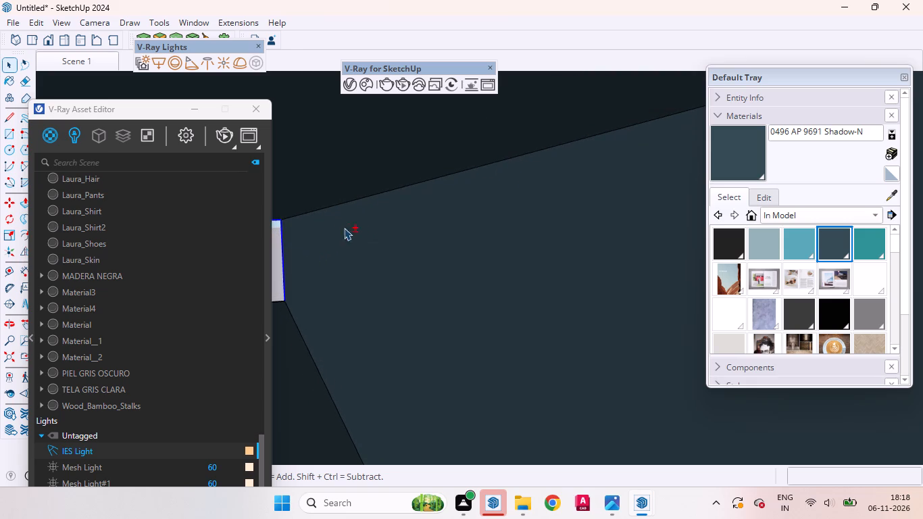
scroll(545, 260, "down", 11, "shift")
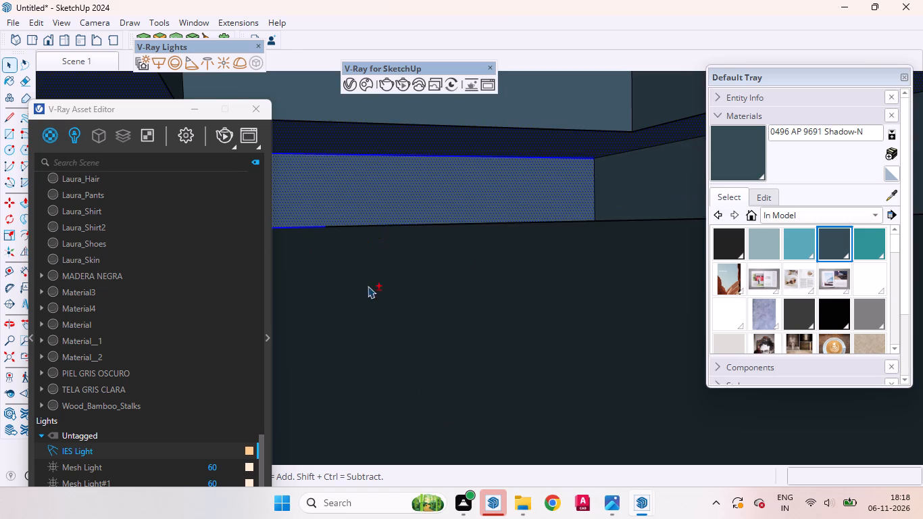
scroll(404, 278, "down", 20)
scroll(404, 278, "down", 20)
scroll(404, 278, "down", 5)
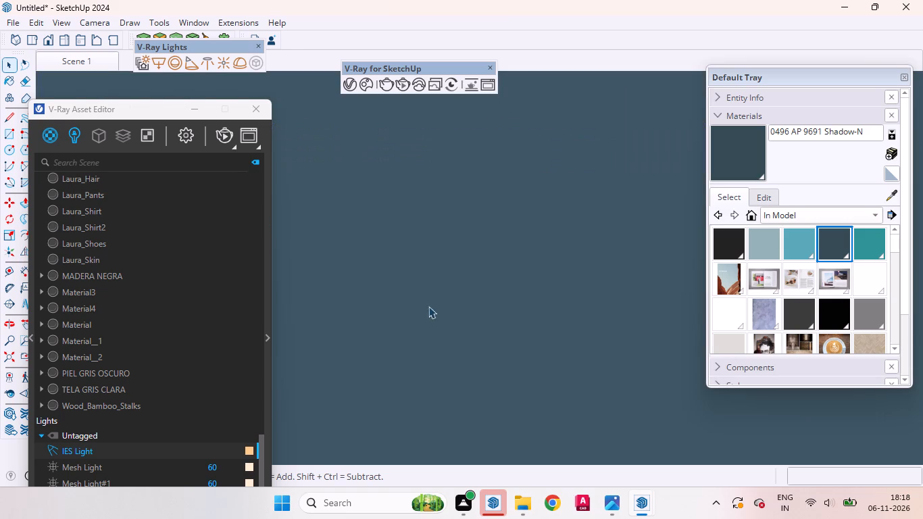
scroll(428, 306, "down", 20)
scroll(428, 306, "down", 20)
scroll(428, 306, "down", 9)
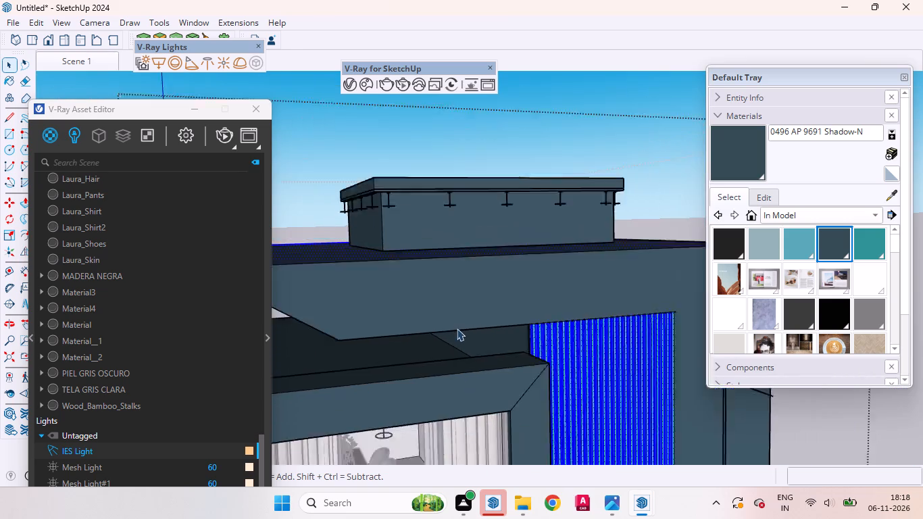
Take the main roof's top face and its rear edge out of the slat selection.
scroll(457, 328, "down", 14)
scroll(490, 288, "up", 1)
middle_click_drag(460, 336, 441, 443)
scroll(445, 409, "down", 1)
scroll(472, 299, "up", 4)
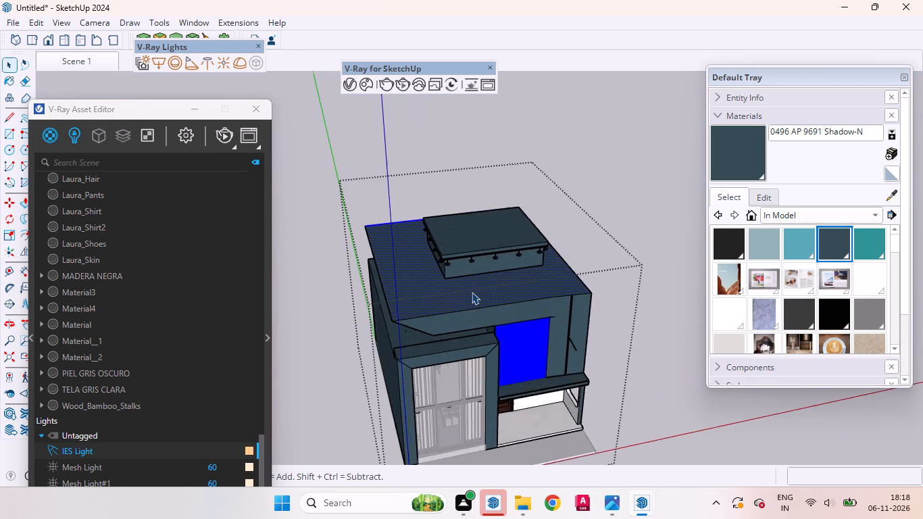
scroll(472, 292, "up", 5)
left_click(403, 280, "shift")
scroll(545, 289, "down", 5, "shift")
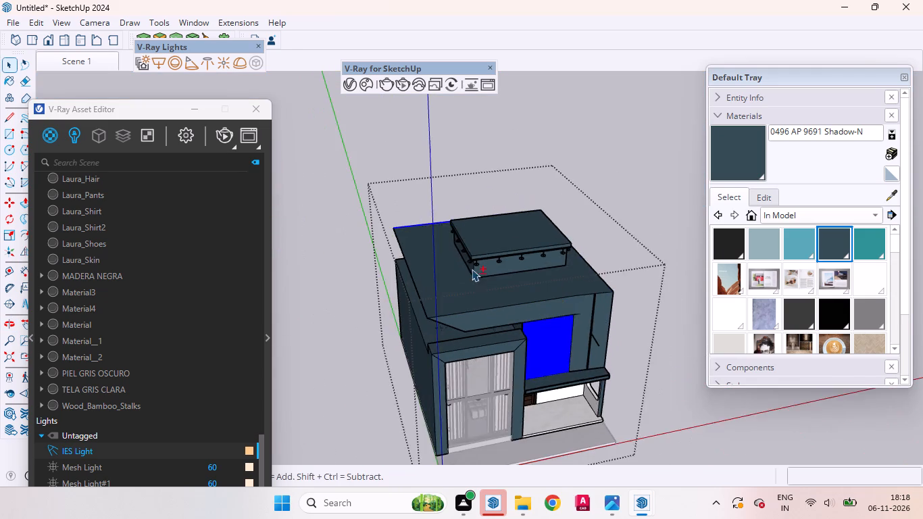
scroll(431, 226, "up", 8, "shift")
left_click(397, 226, "shift")
scroll(403, 226, "down", 4, "shift")
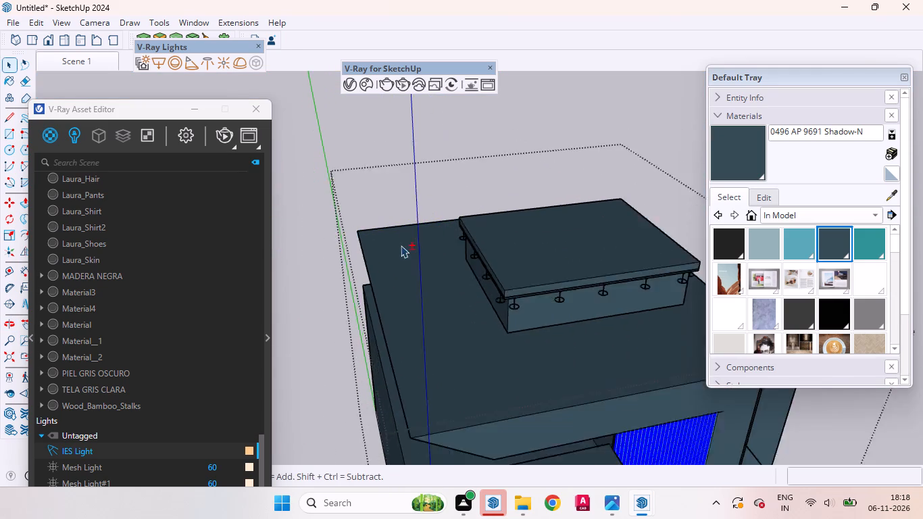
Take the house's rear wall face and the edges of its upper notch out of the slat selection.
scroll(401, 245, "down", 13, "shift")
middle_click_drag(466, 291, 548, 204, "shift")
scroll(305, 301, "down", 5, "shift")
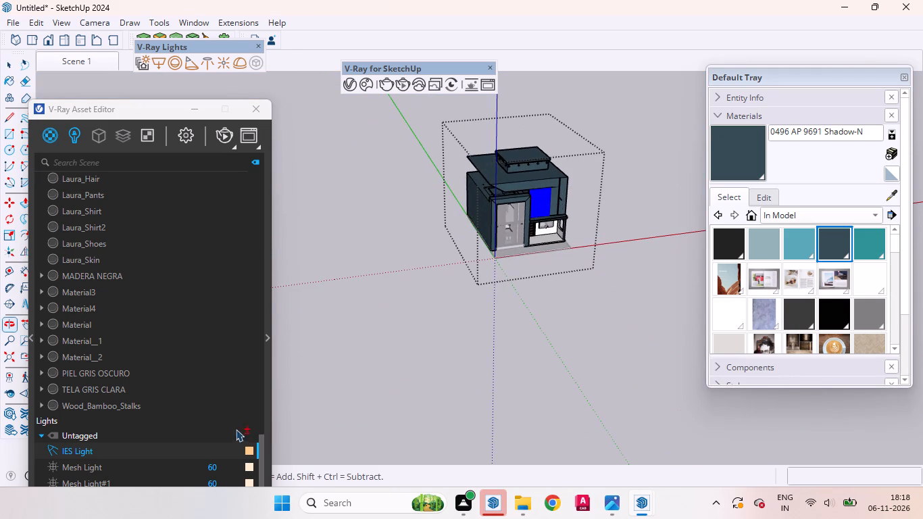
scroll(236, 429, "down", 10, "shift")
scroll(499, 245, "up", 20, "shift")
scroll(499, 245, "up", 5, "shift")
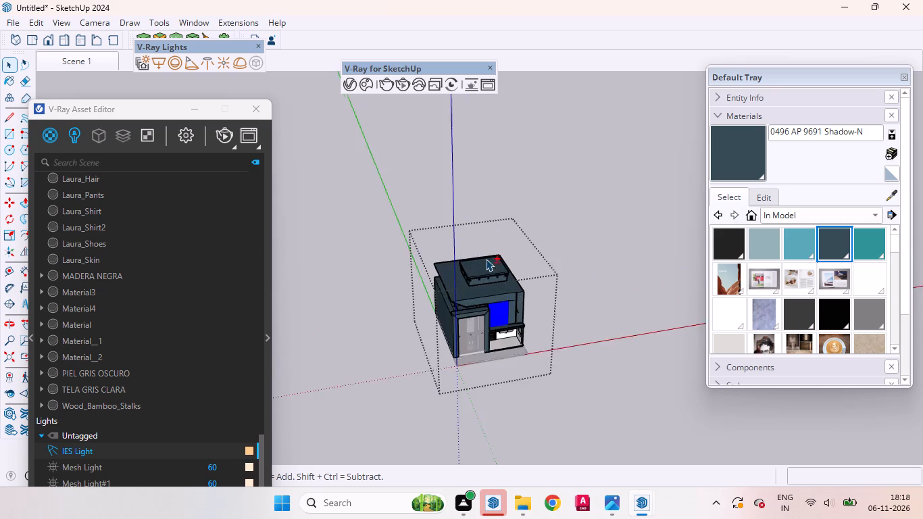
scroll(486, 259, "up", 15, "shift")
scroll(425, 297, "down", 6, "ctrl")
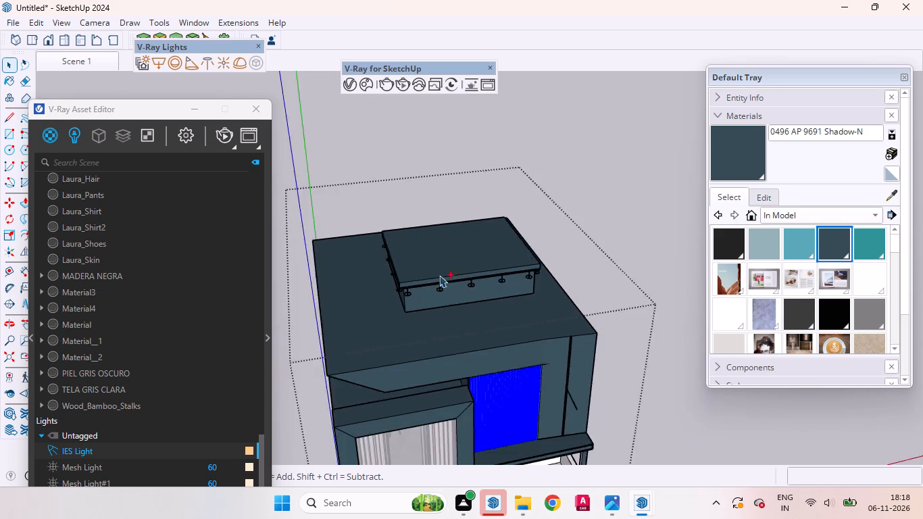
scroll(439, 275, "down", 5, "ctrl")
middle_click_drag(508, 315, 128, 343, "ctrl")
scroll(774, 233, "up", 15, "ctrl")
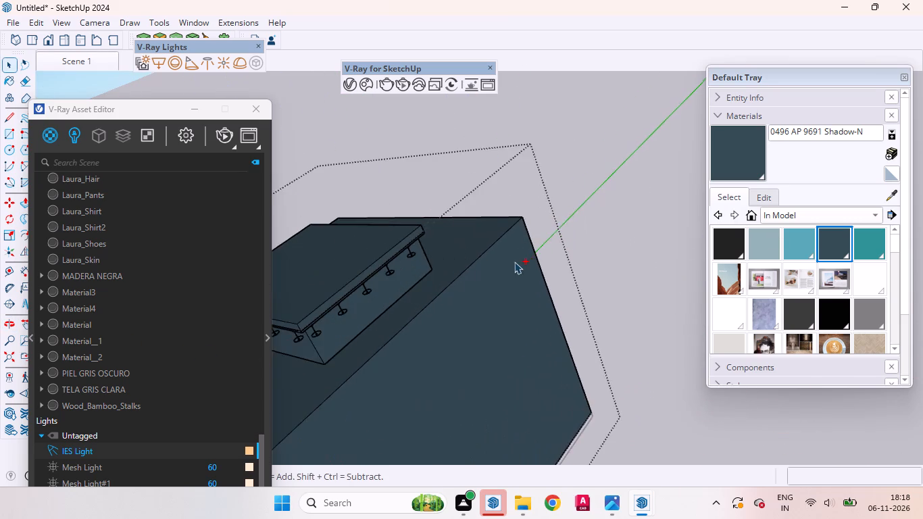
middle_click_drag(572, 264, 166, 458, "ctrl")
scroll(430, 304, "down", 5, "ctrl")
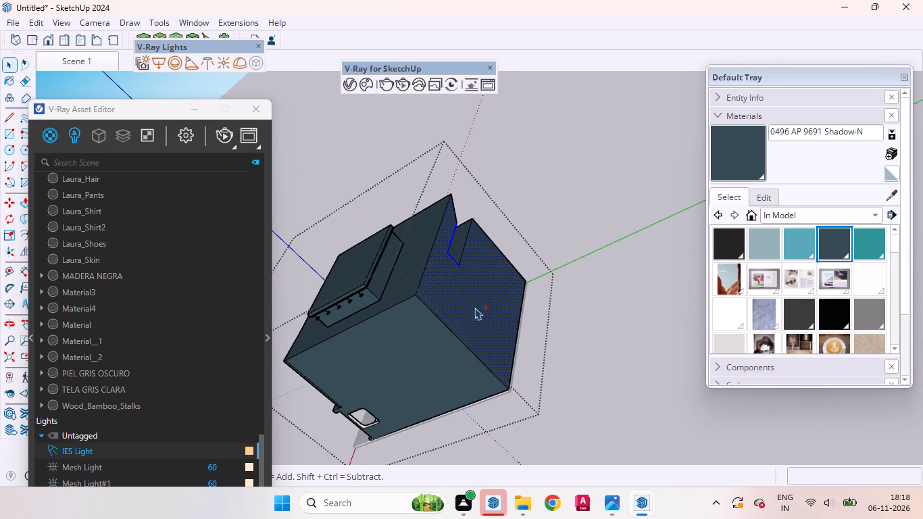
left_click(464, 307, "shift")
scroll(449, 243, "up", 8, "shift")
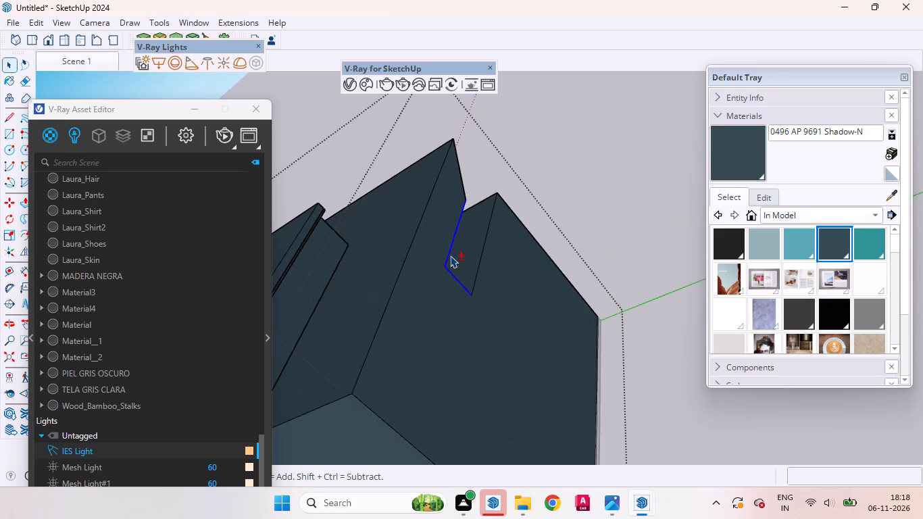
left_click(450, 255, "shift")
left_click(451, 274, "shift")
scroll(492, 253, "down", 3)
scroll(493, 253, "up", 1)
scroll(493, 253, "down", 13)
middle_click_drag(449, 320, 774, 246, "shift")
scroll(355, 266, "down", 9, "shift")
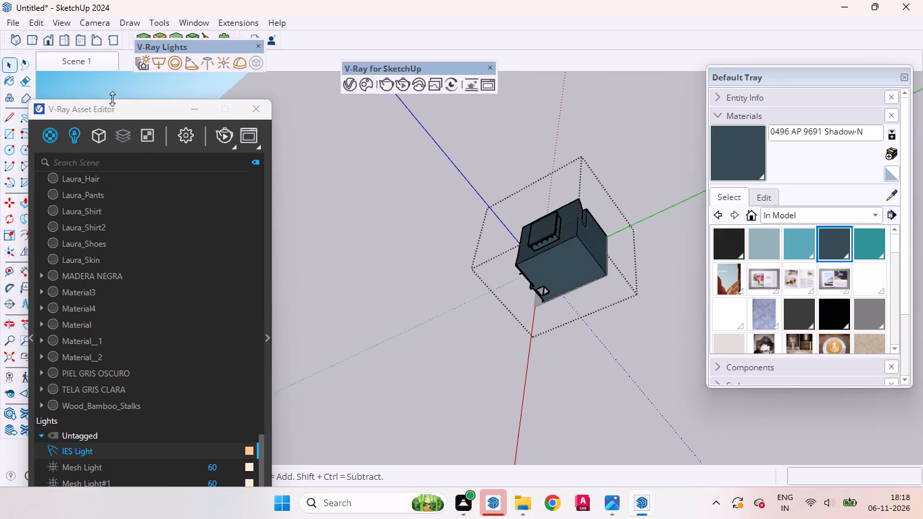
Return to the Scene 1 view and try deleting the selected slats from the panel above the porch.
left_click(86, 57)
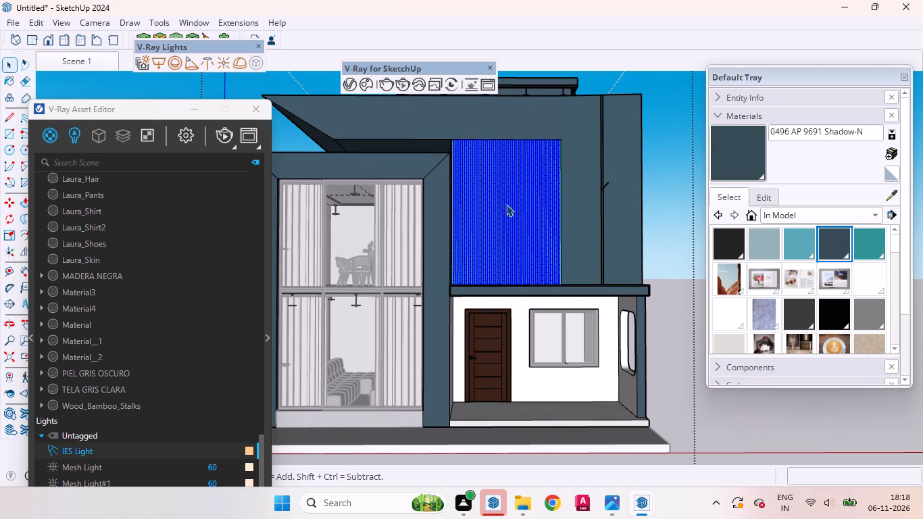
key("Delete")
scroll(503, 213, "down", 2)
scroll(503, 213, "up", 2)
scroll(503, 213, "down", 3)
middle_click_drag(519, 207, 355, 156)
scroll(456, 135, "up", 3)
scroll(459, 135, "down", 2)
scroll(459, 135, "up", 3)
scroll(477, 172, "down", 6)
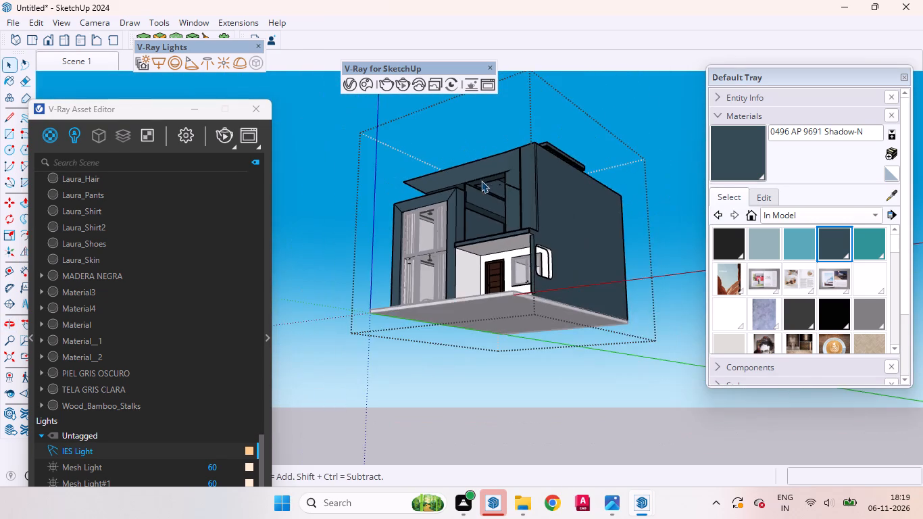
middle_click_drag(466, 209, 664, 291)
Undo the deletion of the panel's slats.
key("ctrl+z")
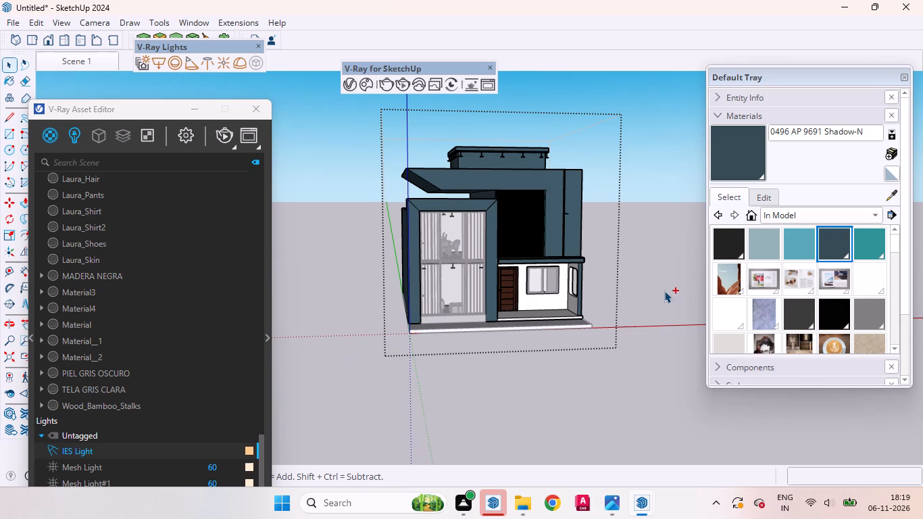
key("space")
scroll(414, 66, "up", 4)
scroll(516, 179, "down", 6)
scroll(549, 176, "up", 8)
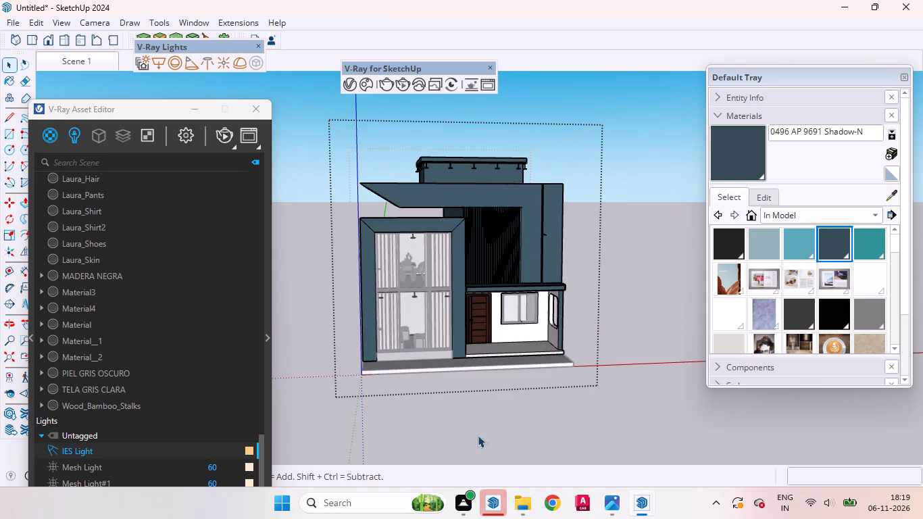
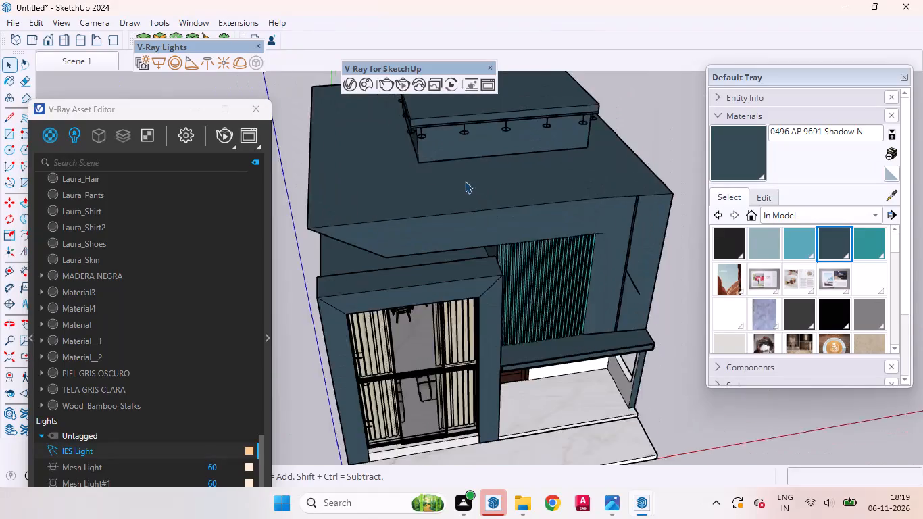
Examine the house's roof, front frame and slatted panel from several angles.
scroll(509, 178, "up", 1)
middle_click_drag(509, 178, 589, 98)
scroll(501, 153, "up", 4)
scroll(501, 153, "down", 2)
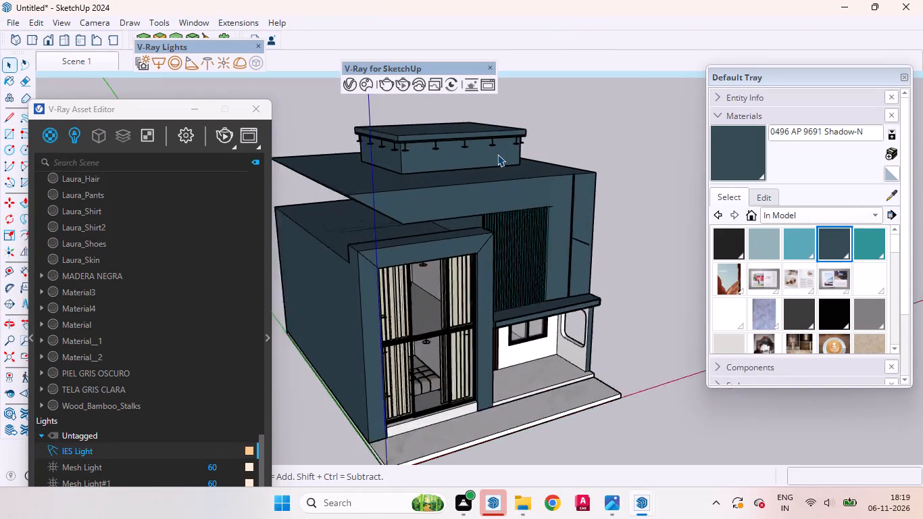
scroll(497, 154, "down", 4)
middle_click_drag(459, 222, 380, 164)
scroll(390, 149, "up", 2)
scroll(390, 149, "down", 2)
scroll(390, 149, "up", 10)
middle_click_drag(393, 239, 555, 334)
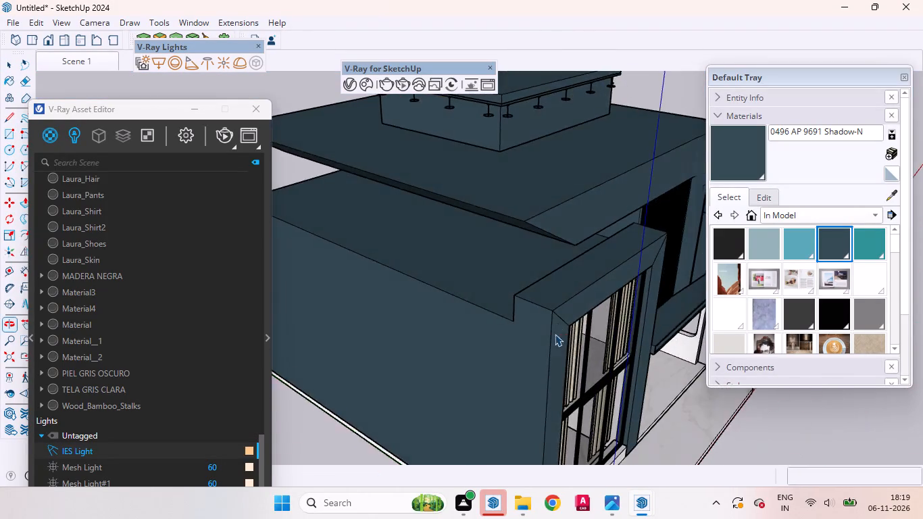
middle_click_drag(555, 334, 555, 339)
scroll(518, 251, "down", 5)
middle_click_drag(589, 286, 474, 201)
middle_click(474, 201)
scroll(474, 200, "up", 10)
scroll(495, 213, "down", 1)
scroll(496, 213, "up", 3)
scroll(498, 213, "down", 11)
middle_click_drag(549, 238, 515, 155)
scroll(514, 203, "up", 9)
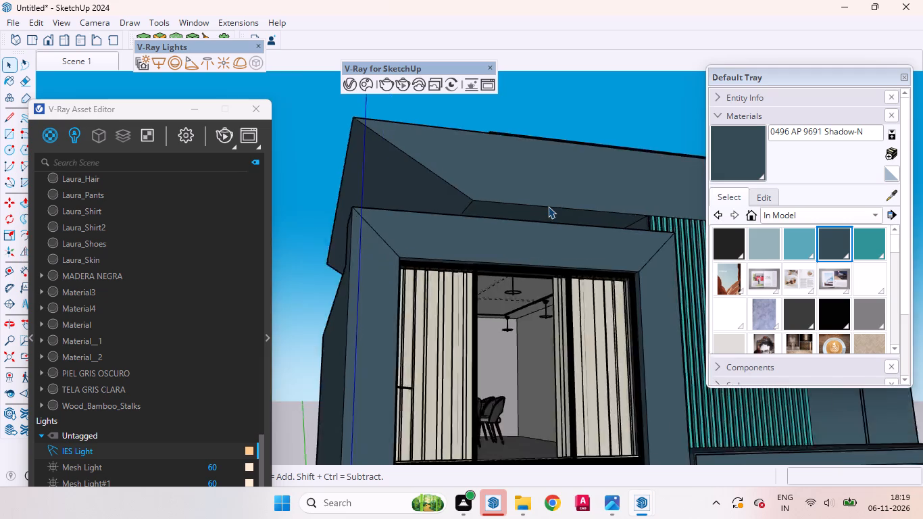
scroll(548, 206, "up", 3)
scroll(545, 206, "down", 6)
middle_click_drag(574, 274, 372, 362)
scroll(334, 295, "down", 10)
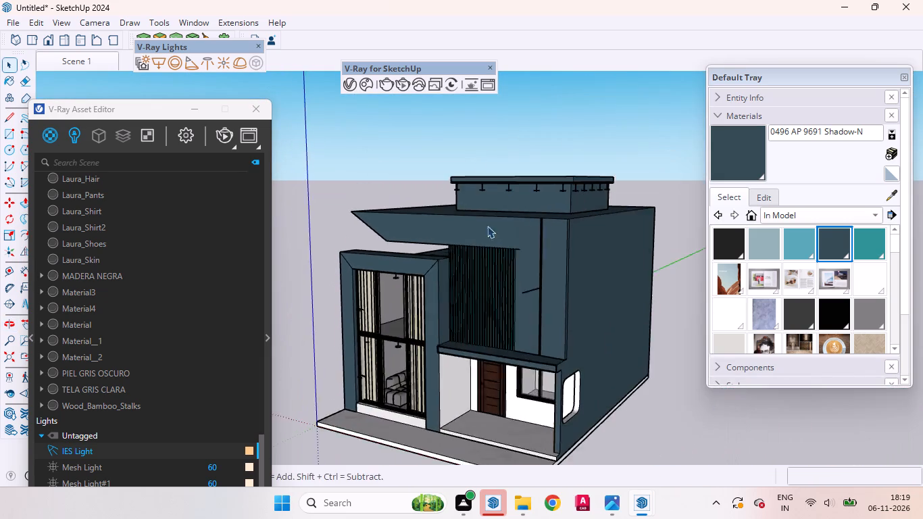
scroll(529, 243, "up", 10)
scroll(488, 259, "down", 11)
middle_click_drag(501, 313, 511, 410)
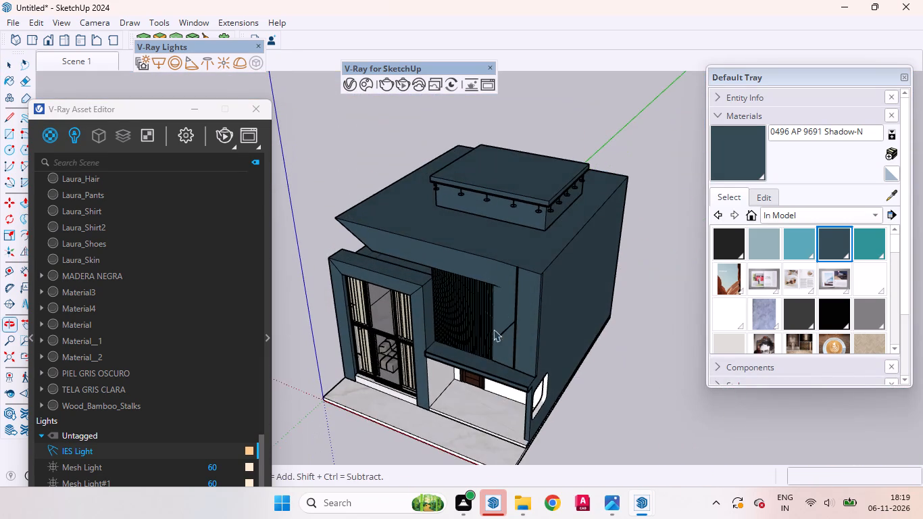
scroll(499, 293, "up", 4)
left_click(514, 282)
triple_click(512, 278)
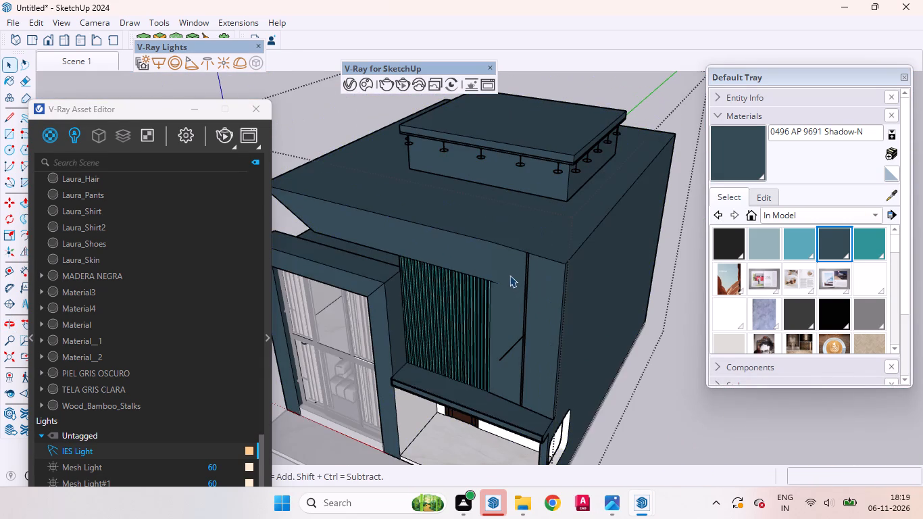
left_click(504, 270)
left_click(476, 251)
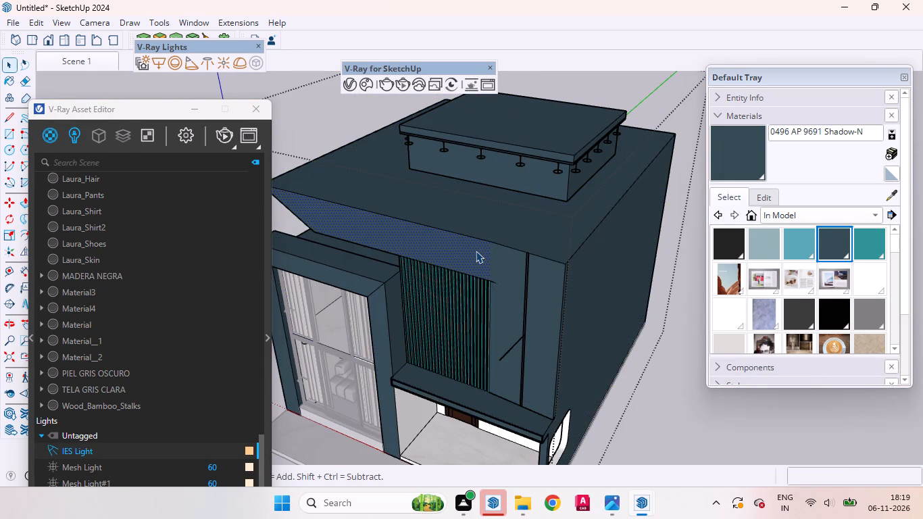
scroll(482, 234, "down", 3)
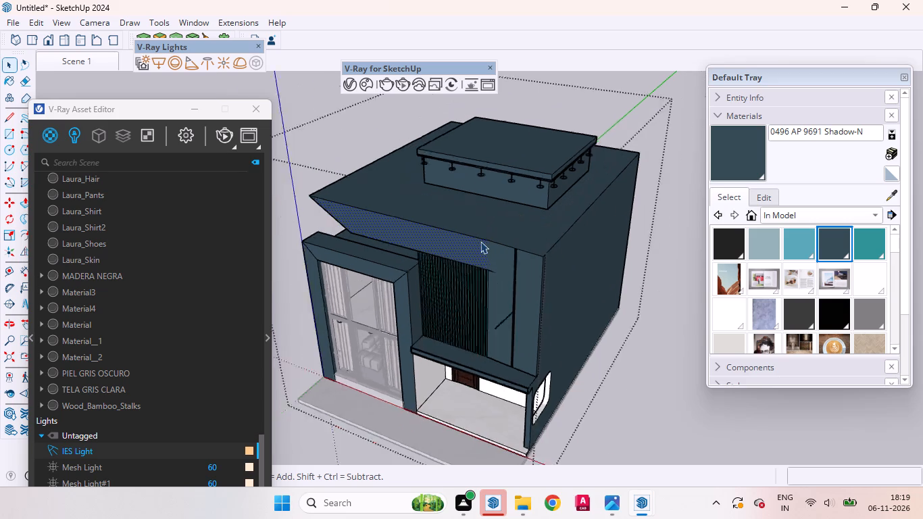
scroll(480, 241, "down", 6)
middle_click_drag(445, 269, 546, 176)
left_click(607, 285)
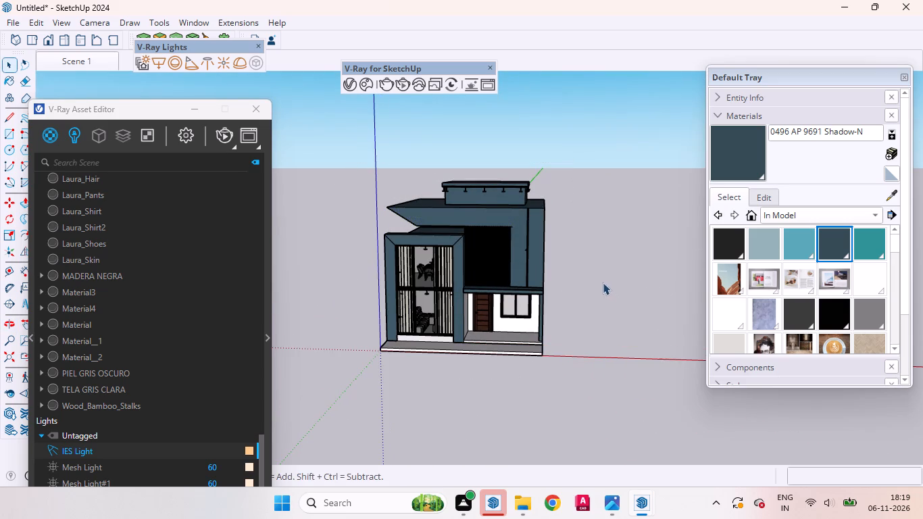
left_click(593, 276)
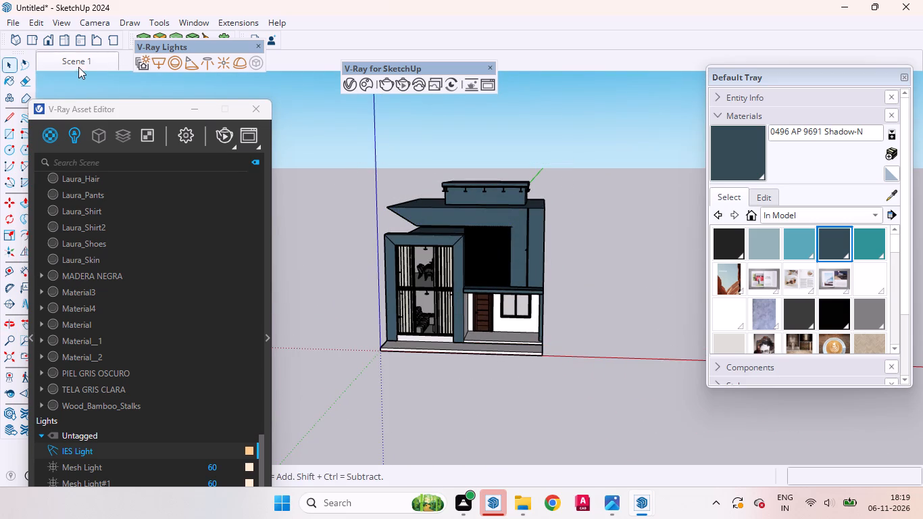
Draw a line of about 1' 2 9/16" across the house's porch ceiling, from the side wall's front corner to the ceiling's front edge.
left_click(84, 63)
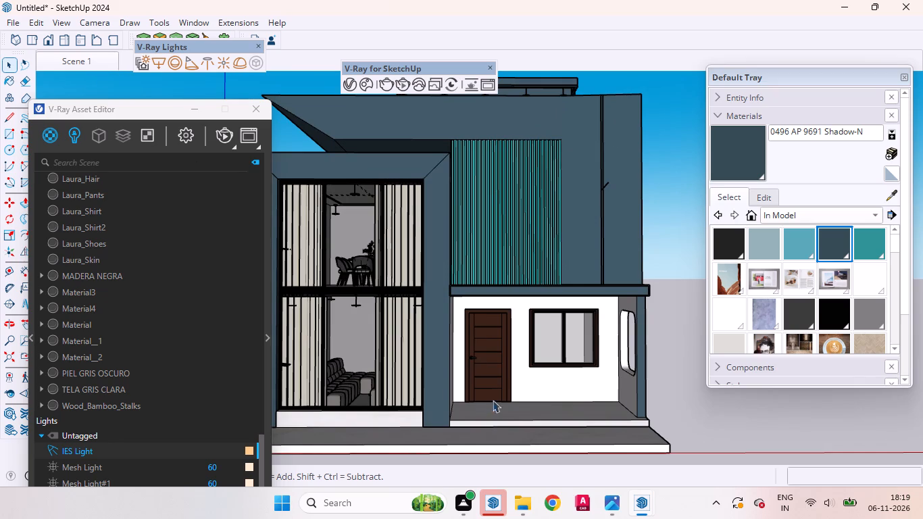
scroll(498, 385, "down", 2)
middle_click_drag(503, 356, 495, 257)
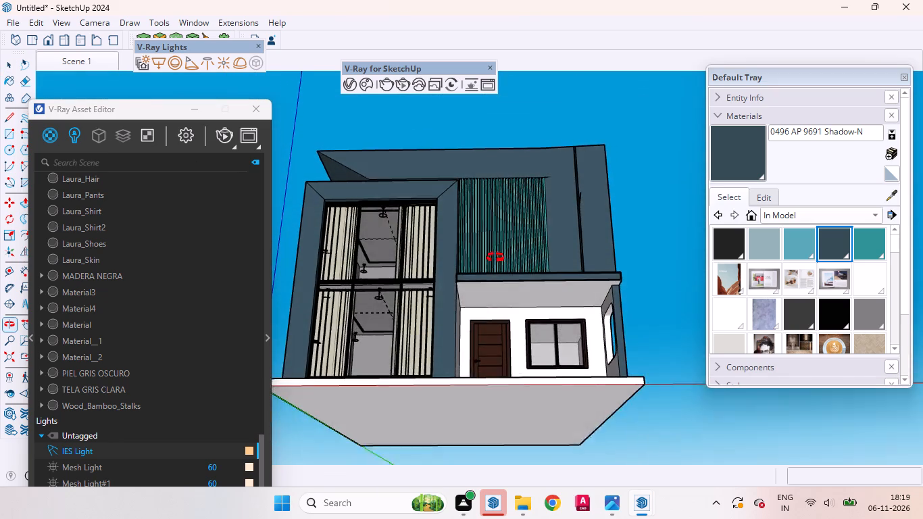
middle_click_drag(495, 257, 495, 257)
scroll(515, 275, "up", 6)
scroll(495, 299, "down", 6)
middle_click_drag(565, 307, 533, 243)
scroll(574, 273, "up", 2)
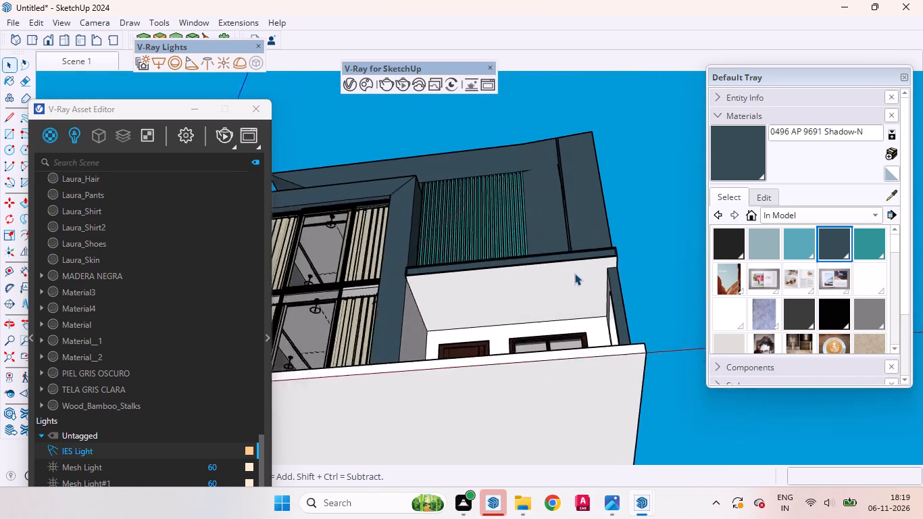
scroll(574, 273, "up", 2)
left_click(550, 293)
double_click(534, 291)
left_click(529, 292)
scroll(621, 291, "up", 3)
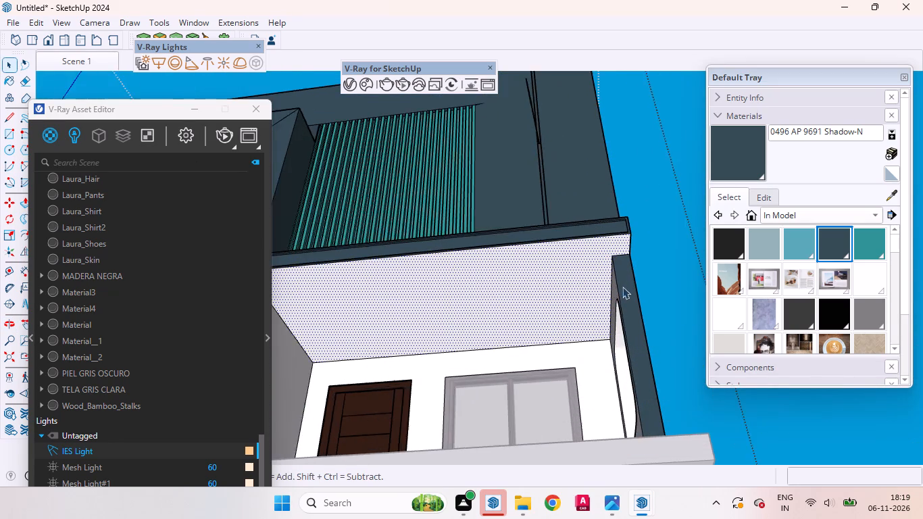
scroll(622, 287, "up", 4)
scroll(578, 290, "down", 8)
scroll(596, 278, "up", 3)
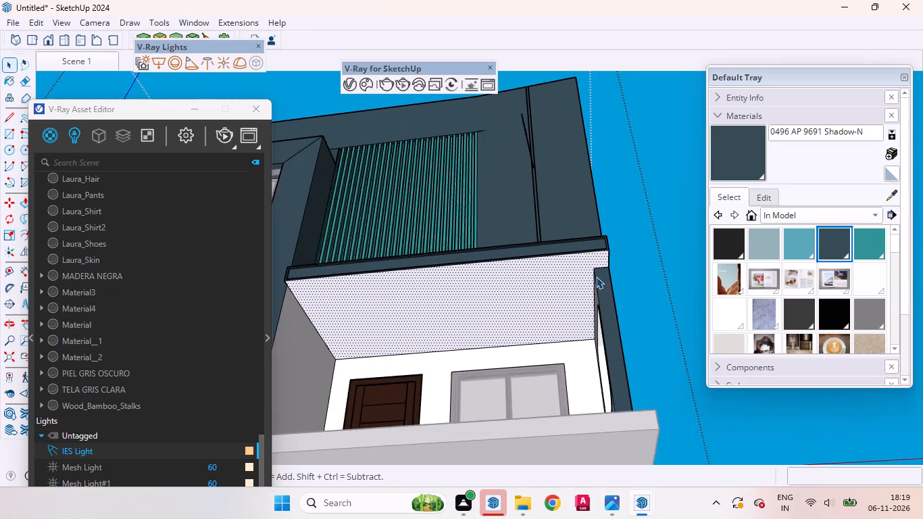
scroll(596, 276, "up", 4)
key("l")
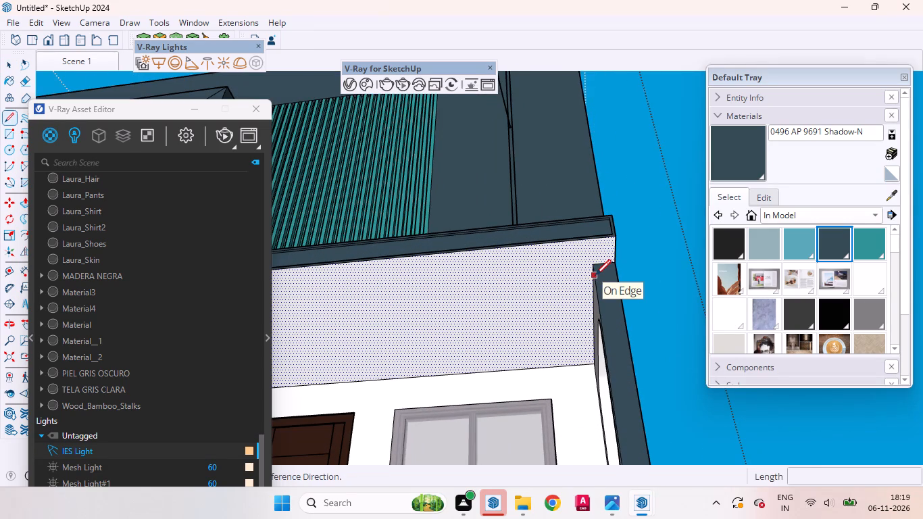
scroll(591, 274, "up", 8)
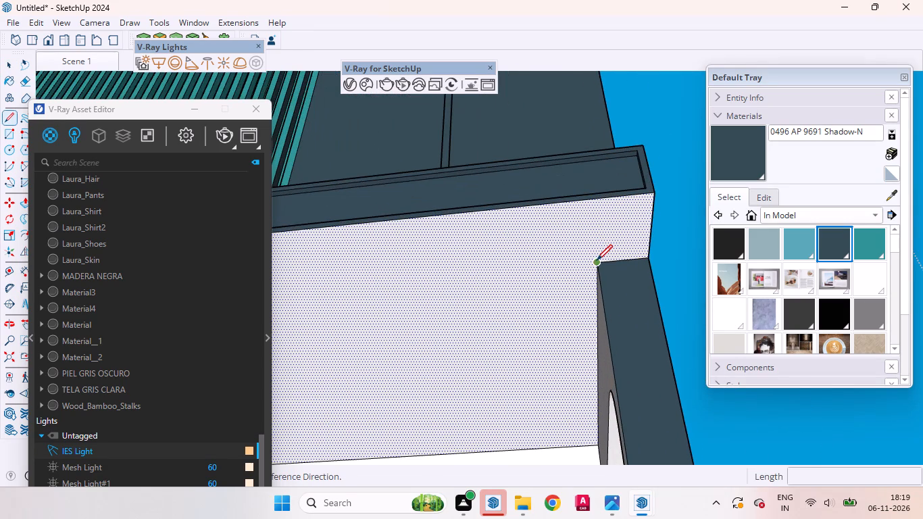
left_click(597, 260)
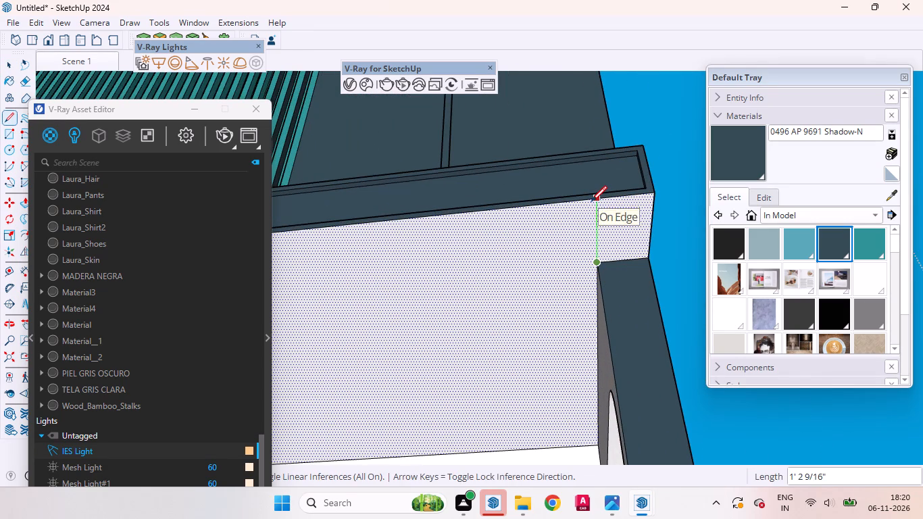
left_click(591, 201)
key("space")
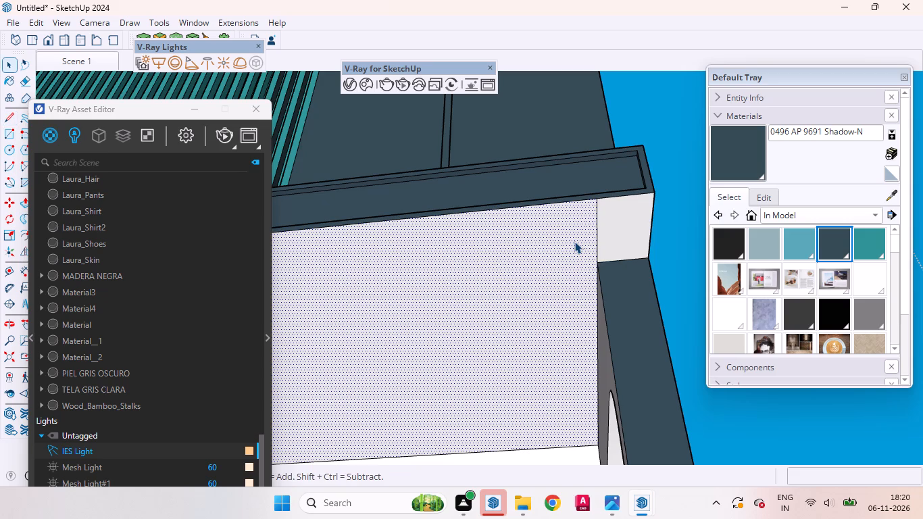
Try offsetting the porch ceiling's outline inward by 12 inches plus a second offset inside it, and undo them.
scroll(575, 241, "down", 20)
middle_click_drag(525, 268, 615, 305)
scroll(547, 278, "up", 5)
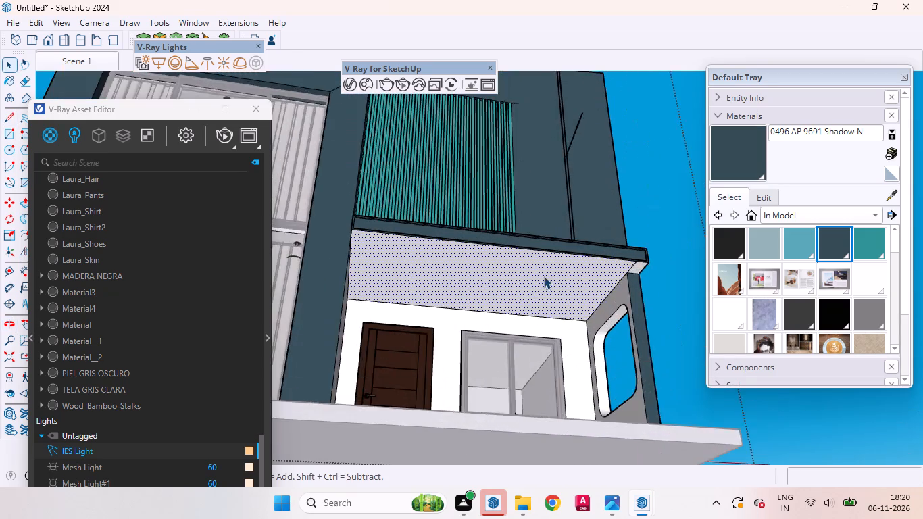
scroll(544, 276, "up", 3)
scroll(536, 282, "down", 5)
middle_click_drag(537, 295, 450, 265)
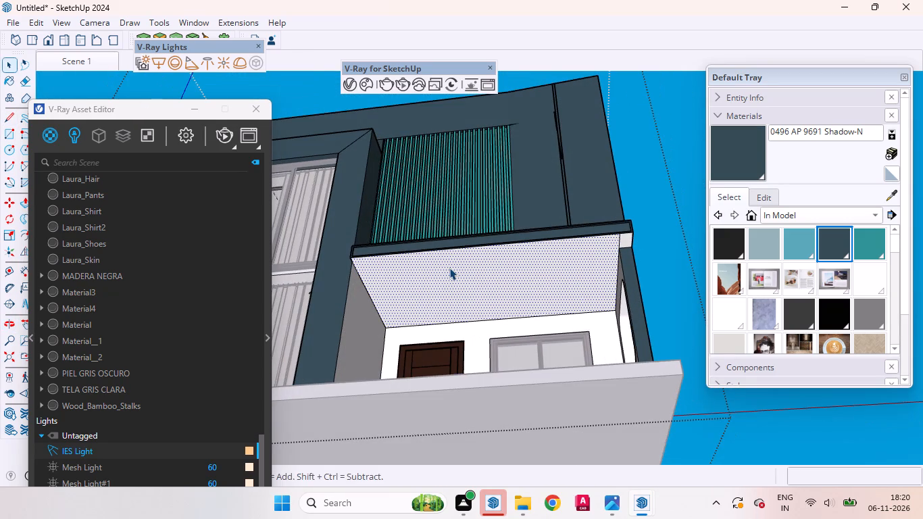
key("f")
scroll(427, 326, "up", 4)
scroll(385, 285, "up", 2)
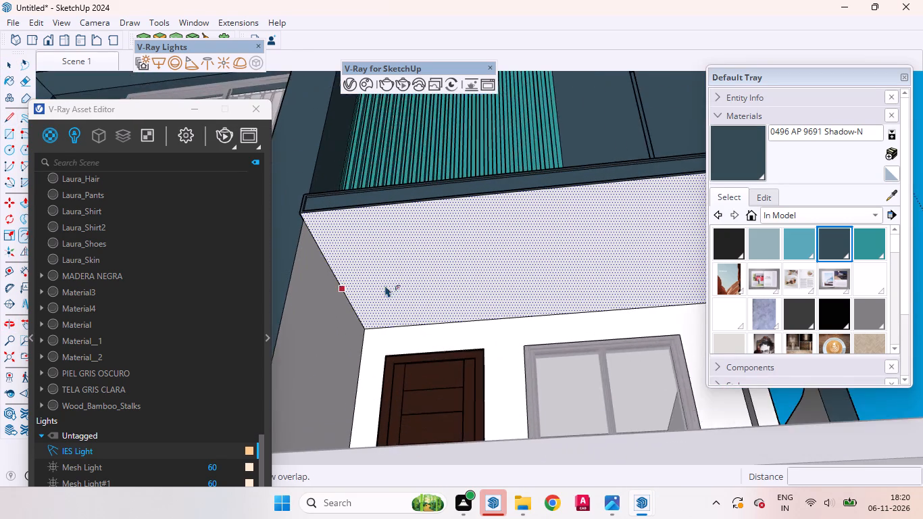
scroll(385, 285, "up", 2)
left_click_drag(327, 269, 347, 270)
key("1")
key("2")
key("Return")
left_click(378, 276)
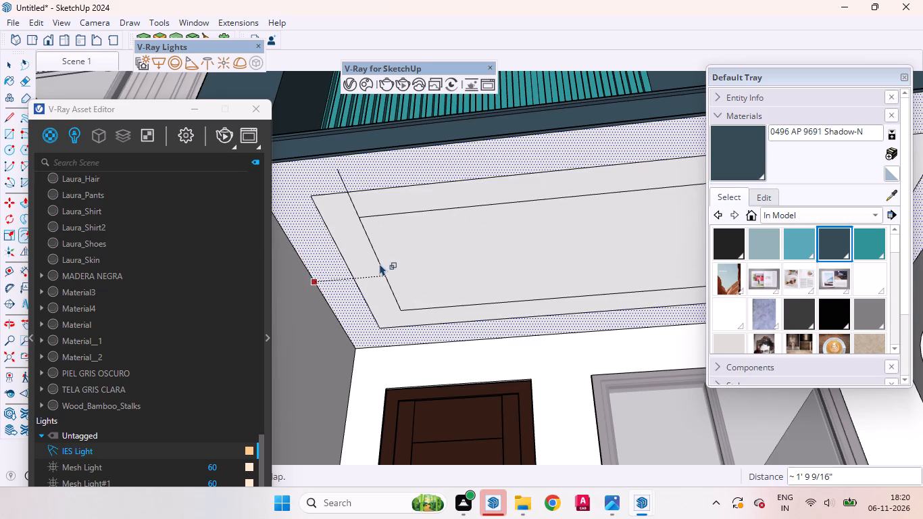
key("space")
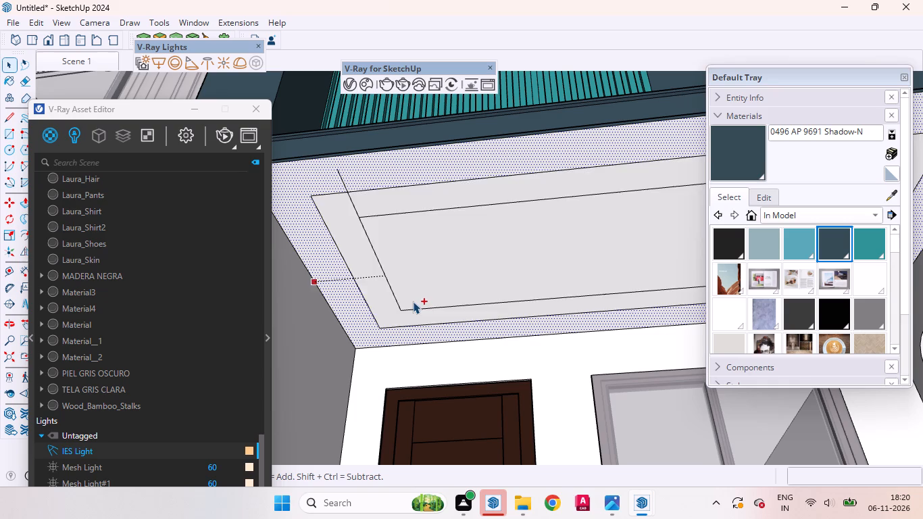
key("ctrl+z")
Offset the main porch ceiling face's outline inward by 12 inches, keeping only this single inner rectangle.
key("f")
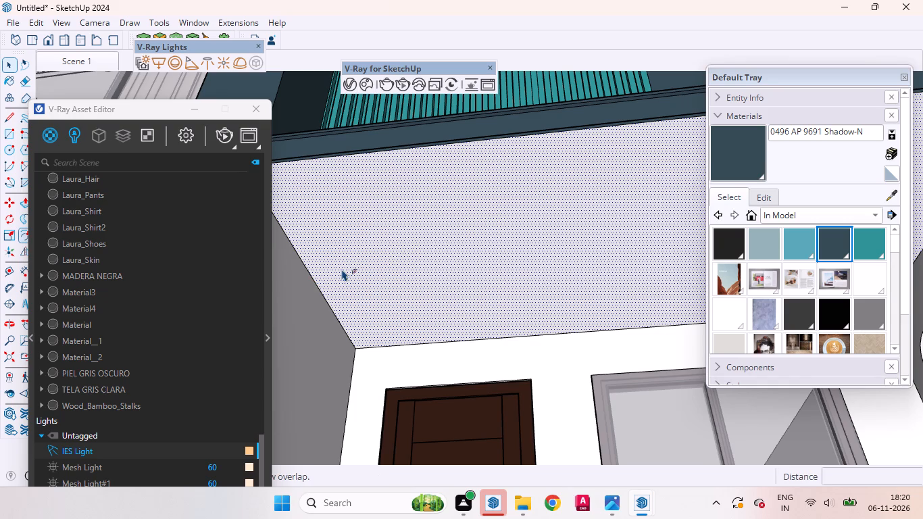
left_click_drag(319, 264, 326, 264)
type("12")
key("Return")
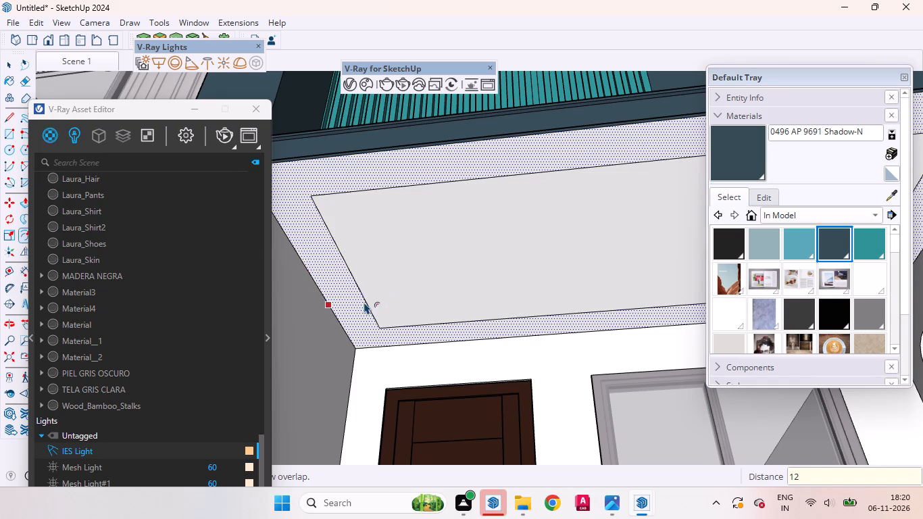
scroll(364, 302, "down", 12)
scroll(477, 299, "up", 3)
scroll(478, 299, "down", 2)
scroll(478, 299, "up", 1)
left_click(422, 265)
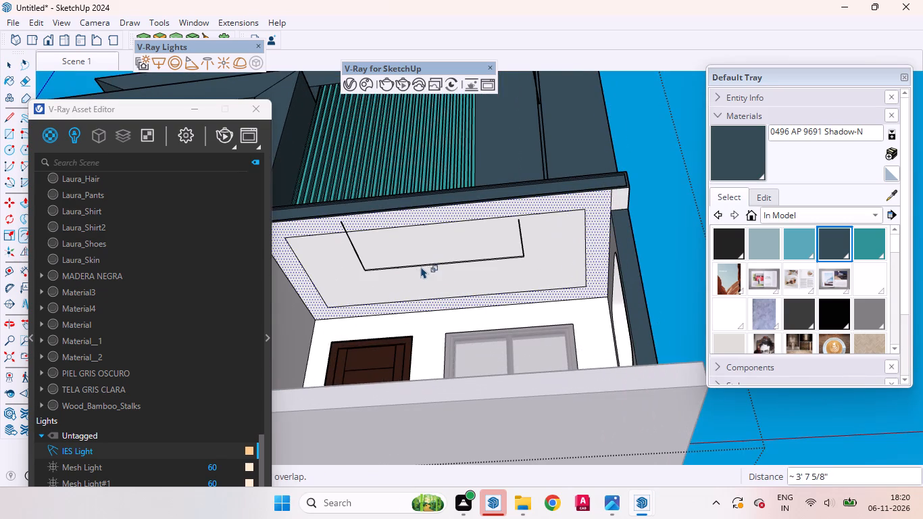
key("ctrl+z")
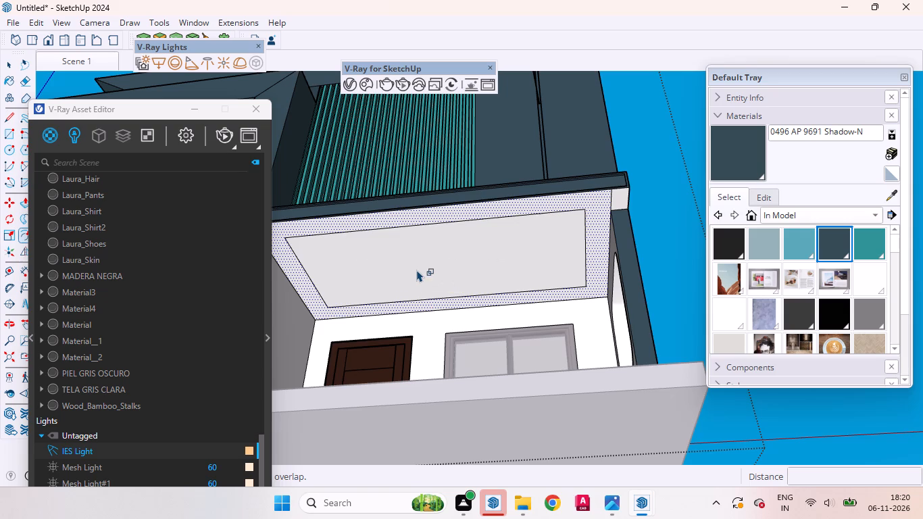
key("space")
Offset the outline of the porch ceiling's inner rectangle inward by 1.3 inches to form a thin border strip.
left_click(415, 270)
scroll(443, 268, "down", 9)
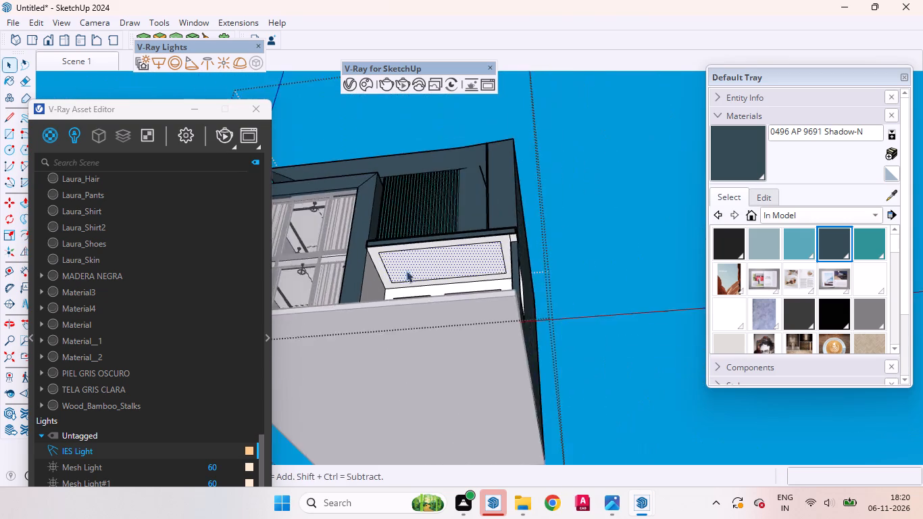
scroll(381, 272, "up", 8)
scroll(382, 271, "down", 2)
scroll(382, 271, "up", 1)
key("f")
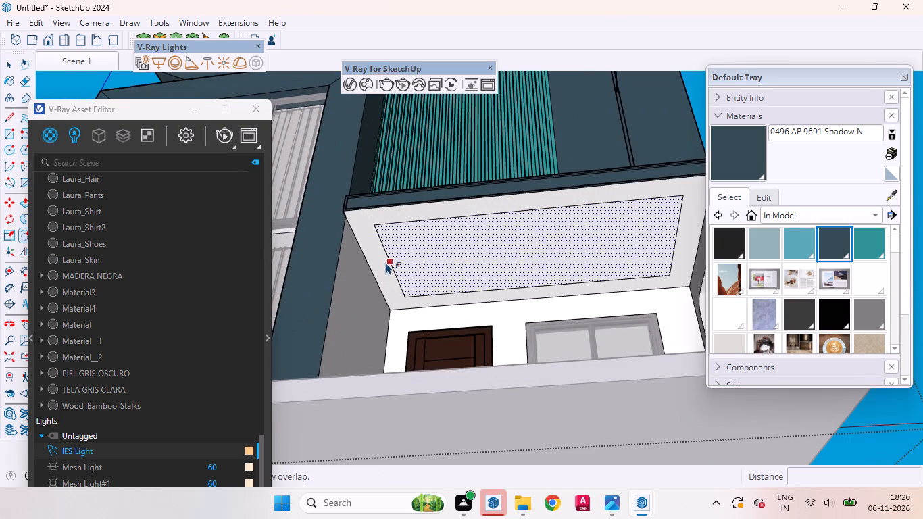
left_click_drag(386, 262, 386, 261)
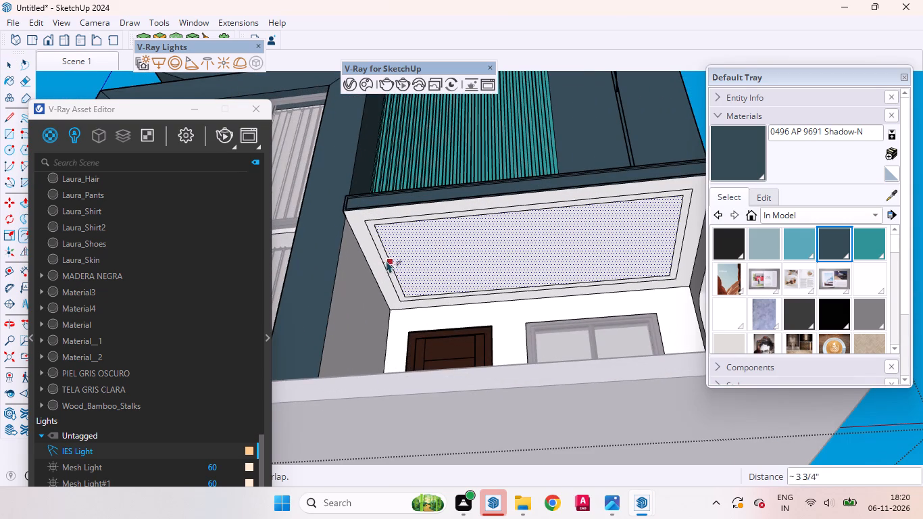
left_click_drag(386, 261, 403, 265)
key("1")
key("period")
key("3")
key("Return")
key("space")
key("space")
Make a group from the thin border strip on the porch ceiling, including its bounding edges.
scroll(386, 247, "up", 12)
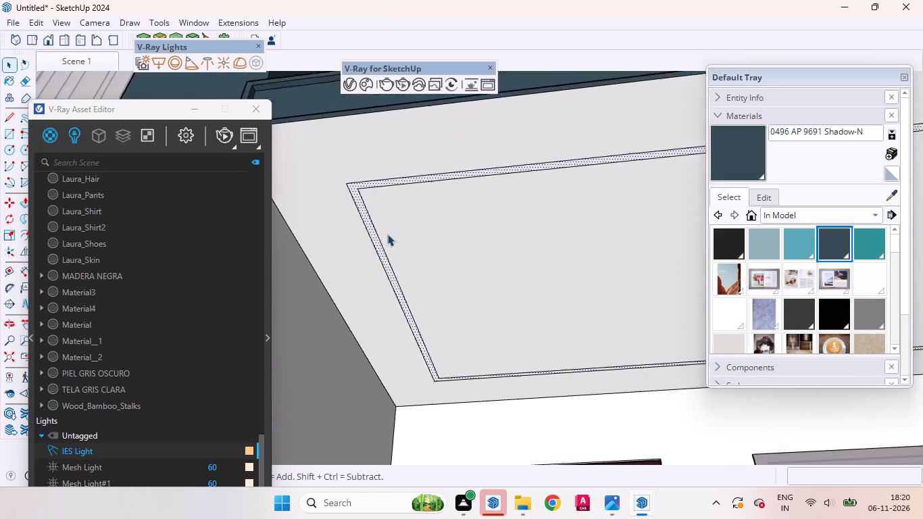
scroll(387, 234, "up", 2)
scroll(388, 233, "down", 5)
scroll(385, 232, "up", 10)
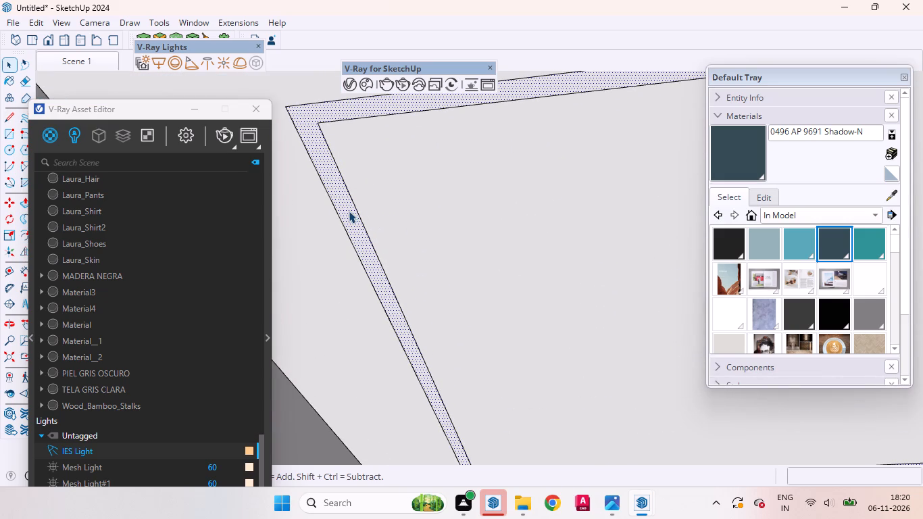
double_click(349, 211)
right_click(349, 211)
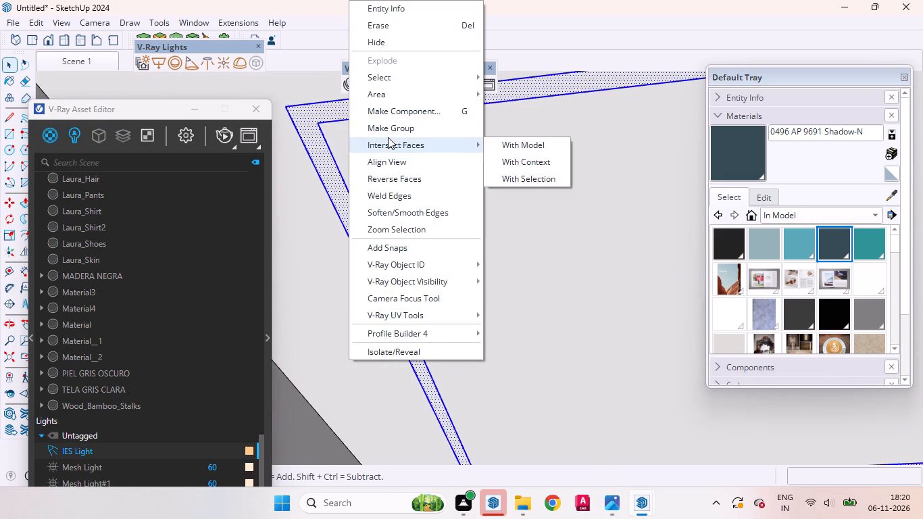
left_click(390, 130)
scroll(403, 203, "down", 20)
scroll(403, 203, "down", 3)
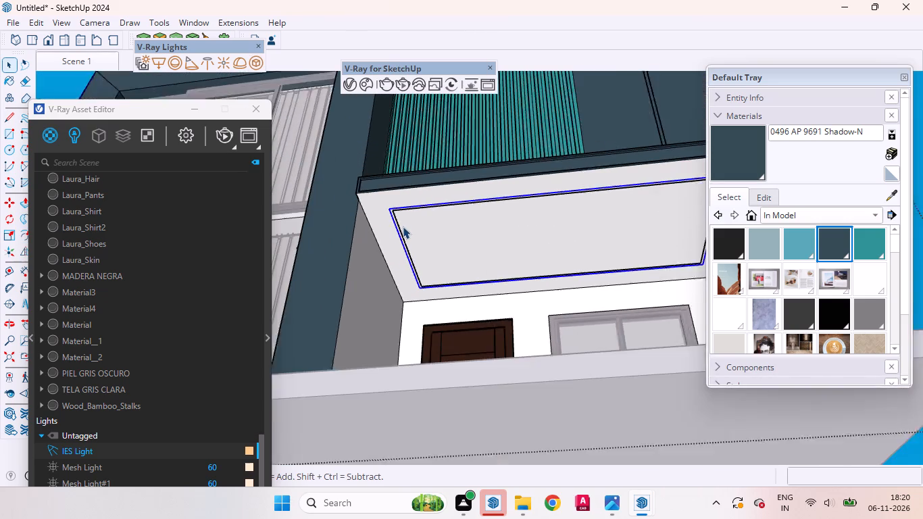
Convert the thin border strip group on the porch ceiling into a V-Ray mesh light and deselect it.
left_click(255, 60)
scroll(413, 186, "down", 5)
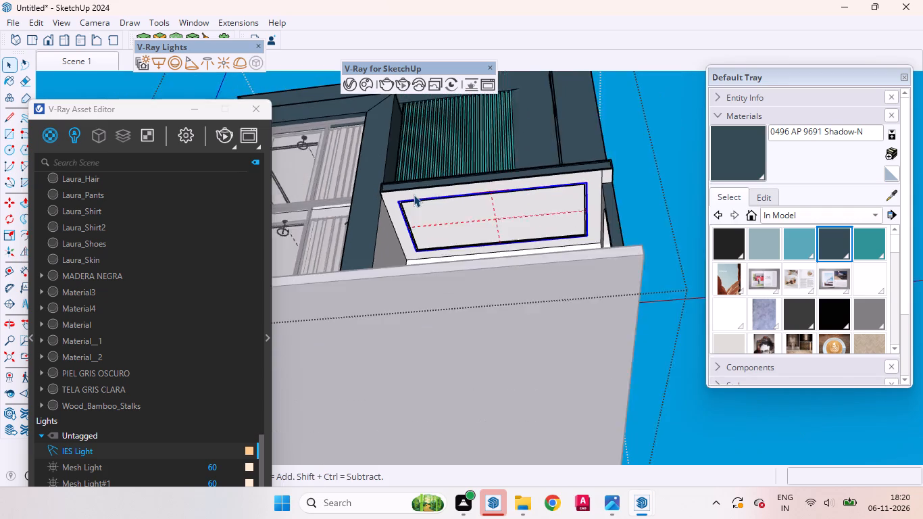
scroll(414, 195, "down", 5)
middle_click_drag(470, 216, 488, 285)
scroll(449, 207, "up", 10)
scroll(382, 214, "down", 6)
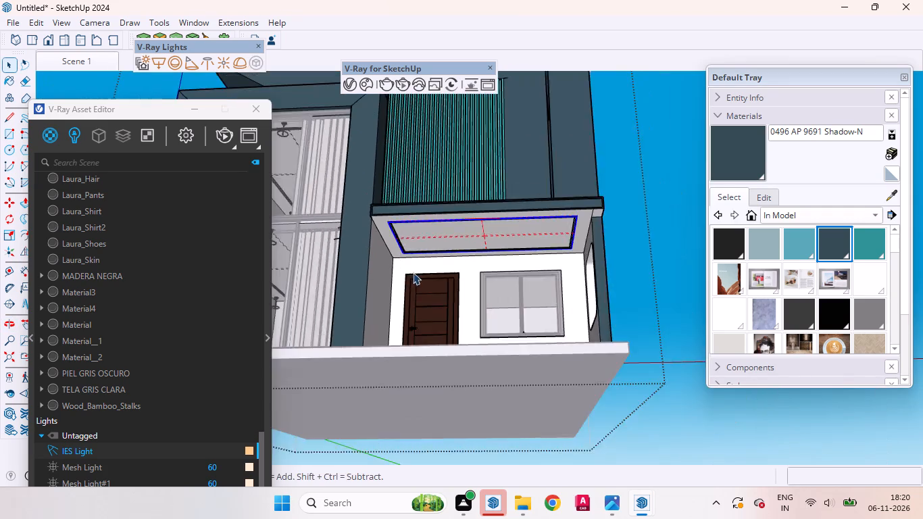
scroll(413, 272, "down", 6)
middle_click_drag(457, 269, 405, 355)
scroll(433, 264, "up", 6)
scroll(437, 255, "down", 12)
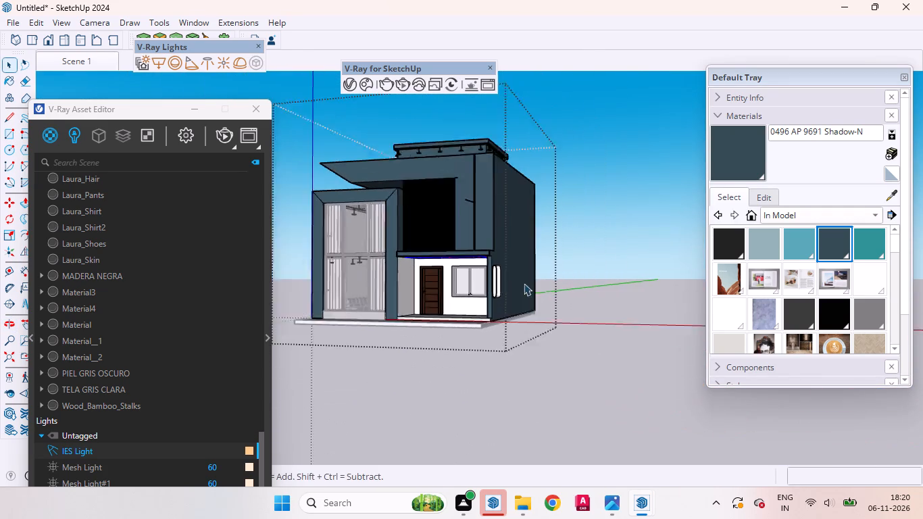
left_click(538, 312)
scroll(449, 264, "up", 10)
double_click(619, 337)
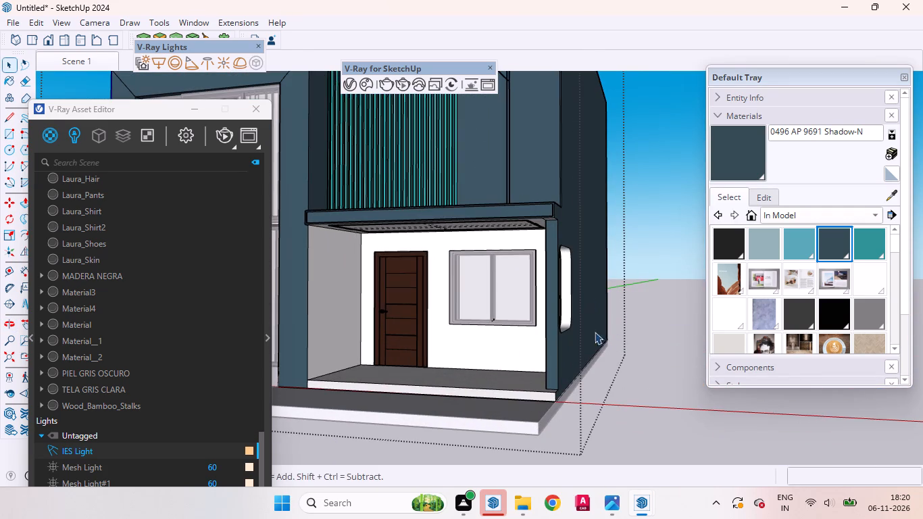
left_click(673, 395)
left_click(652, 387)
Examine the porch entrance and the lit border strip on its ceiling from the front and from below.
scroll(359, 268, "up", 4)
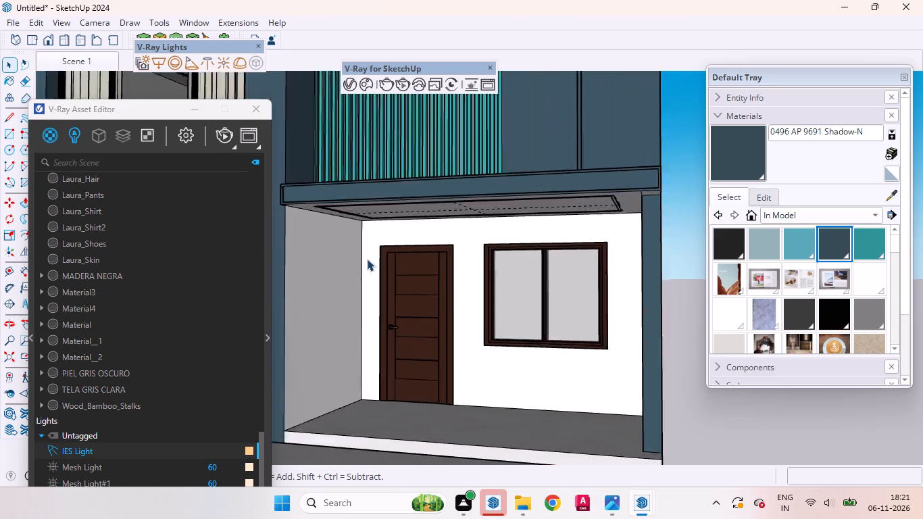
scroll(427, 243, "down", 4)
scroll(465, 276, "up", 8)
scroll(527, 325, "up", 1)
scroll(527, 325, "down", 1)
scroll(527, 325, "up", 2)
scroll(518, 328, "down", 5)
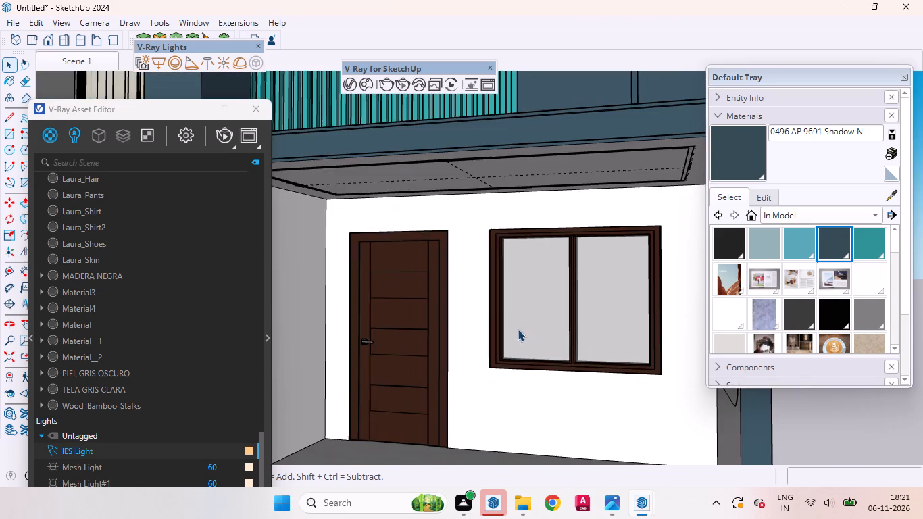
scroll(534, 291, "down", 4)
middle_click_drag(505, 280, 528, 185)
scroll(528, 223, "down", 11)
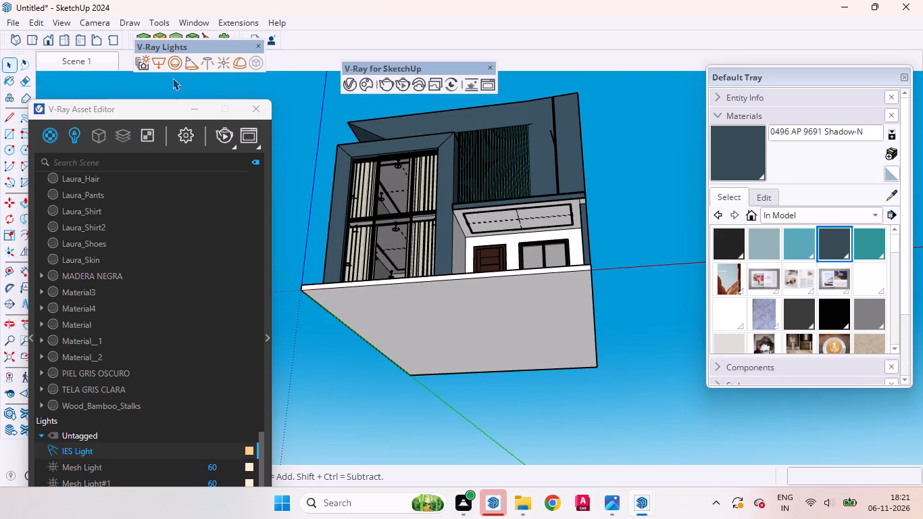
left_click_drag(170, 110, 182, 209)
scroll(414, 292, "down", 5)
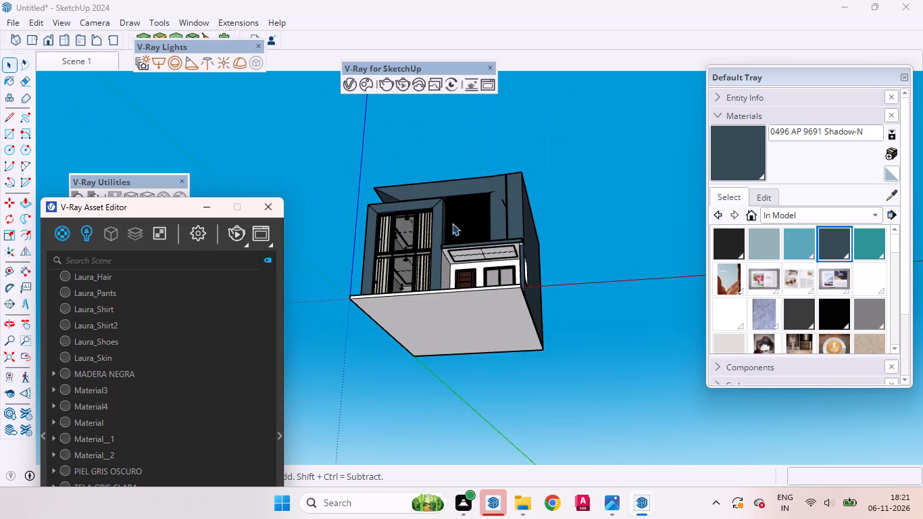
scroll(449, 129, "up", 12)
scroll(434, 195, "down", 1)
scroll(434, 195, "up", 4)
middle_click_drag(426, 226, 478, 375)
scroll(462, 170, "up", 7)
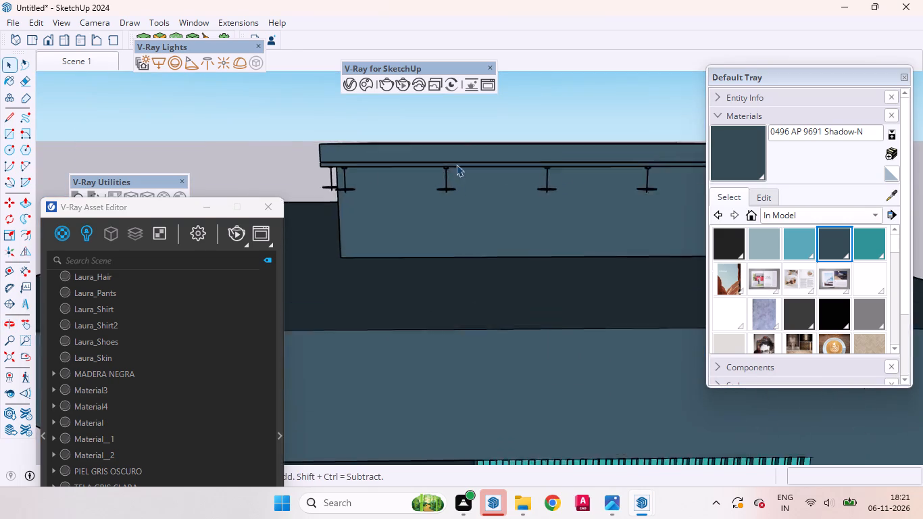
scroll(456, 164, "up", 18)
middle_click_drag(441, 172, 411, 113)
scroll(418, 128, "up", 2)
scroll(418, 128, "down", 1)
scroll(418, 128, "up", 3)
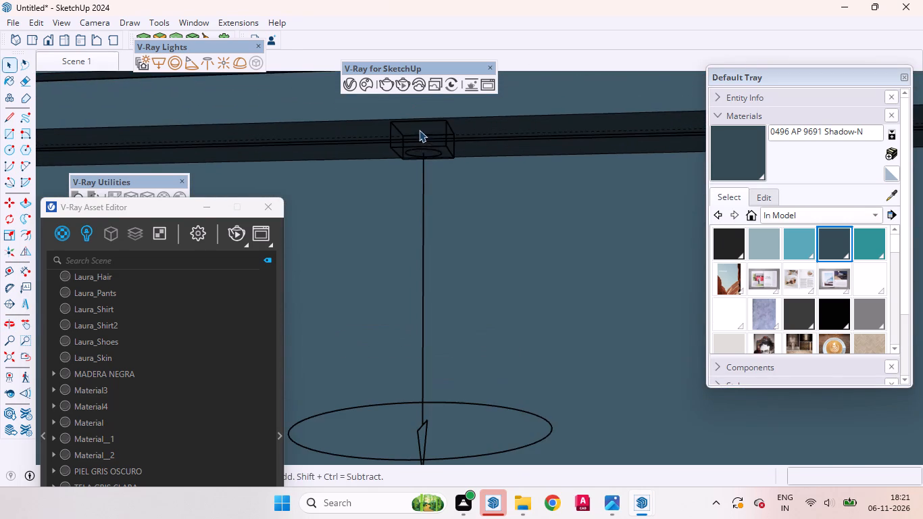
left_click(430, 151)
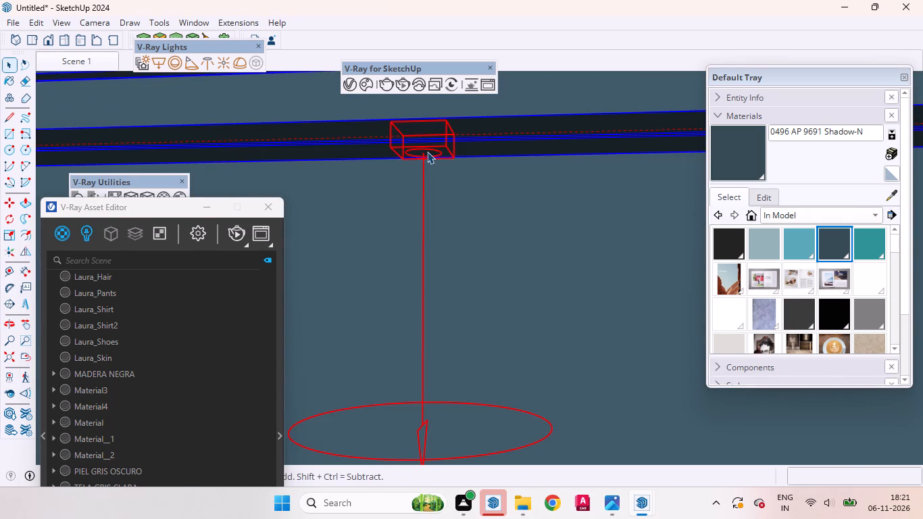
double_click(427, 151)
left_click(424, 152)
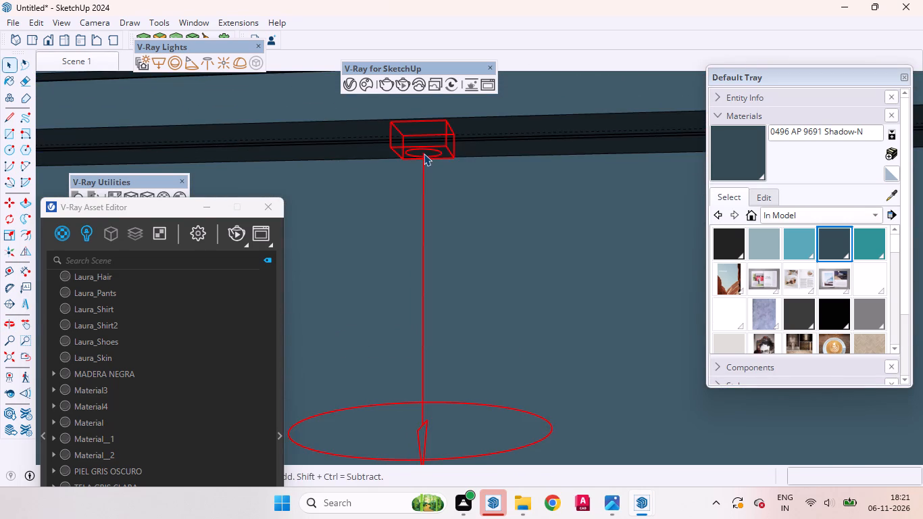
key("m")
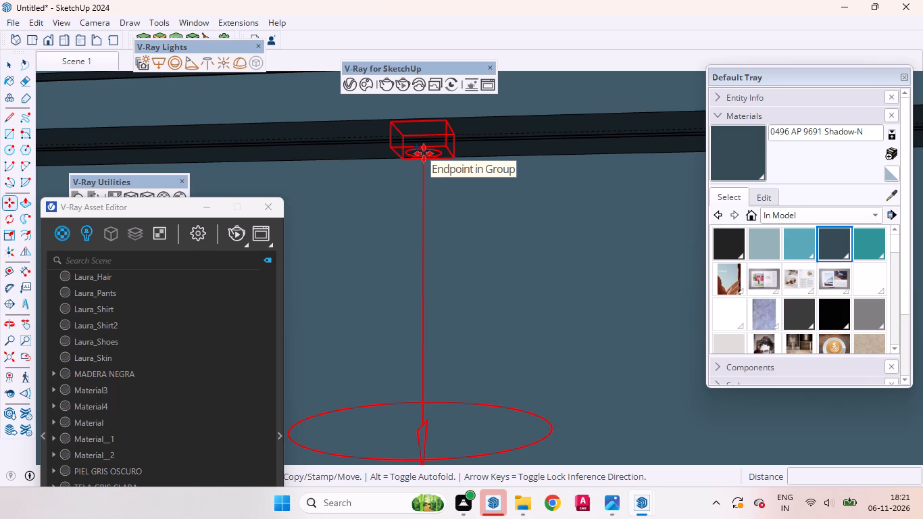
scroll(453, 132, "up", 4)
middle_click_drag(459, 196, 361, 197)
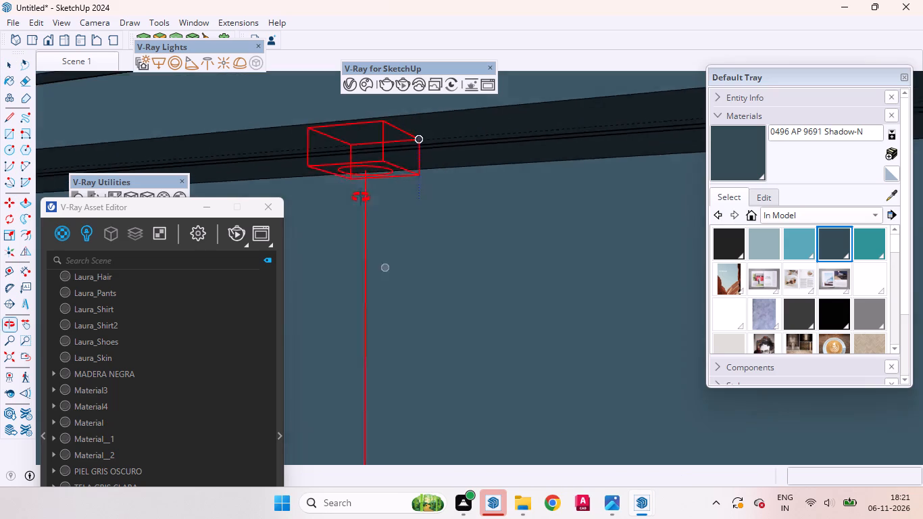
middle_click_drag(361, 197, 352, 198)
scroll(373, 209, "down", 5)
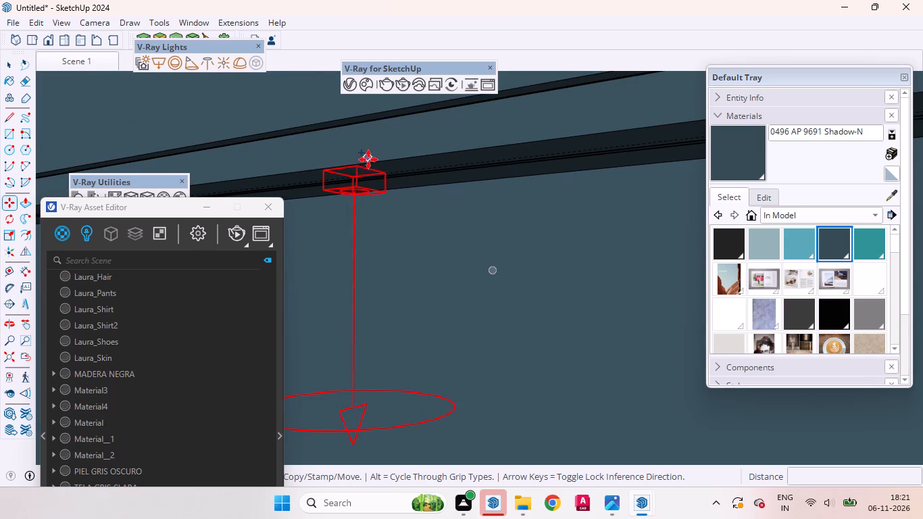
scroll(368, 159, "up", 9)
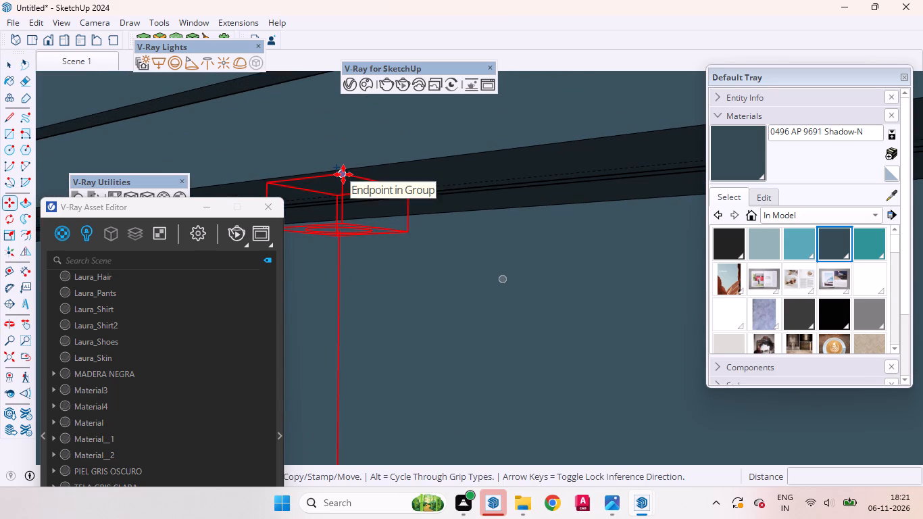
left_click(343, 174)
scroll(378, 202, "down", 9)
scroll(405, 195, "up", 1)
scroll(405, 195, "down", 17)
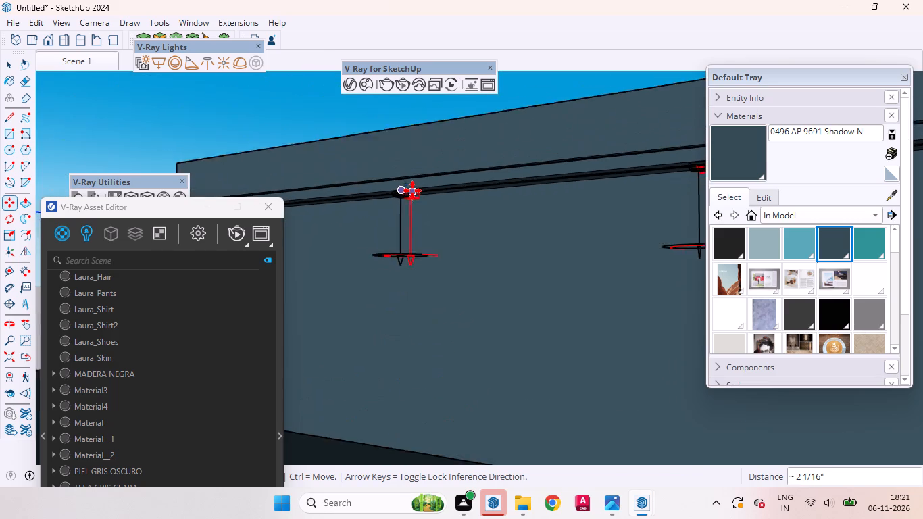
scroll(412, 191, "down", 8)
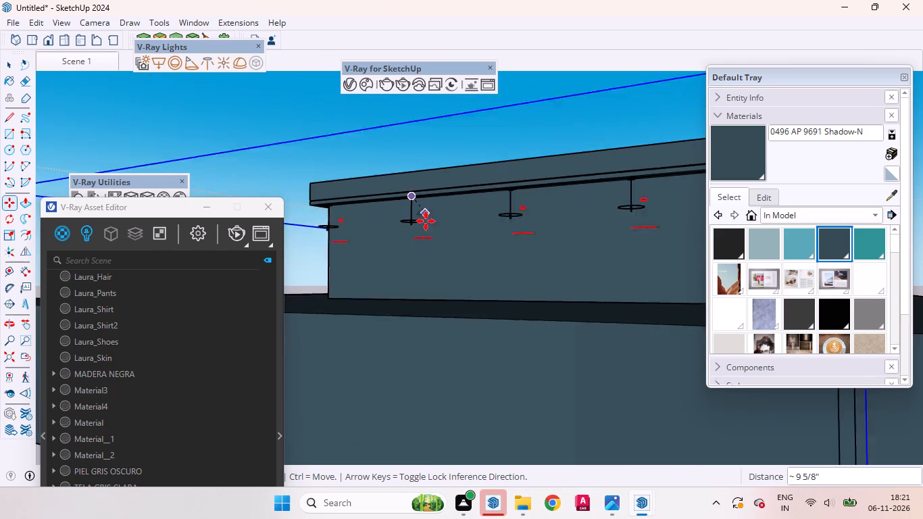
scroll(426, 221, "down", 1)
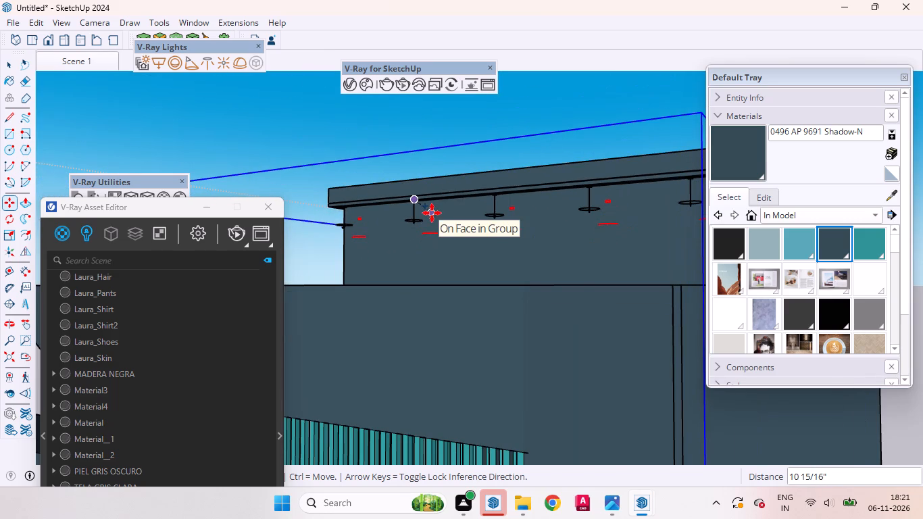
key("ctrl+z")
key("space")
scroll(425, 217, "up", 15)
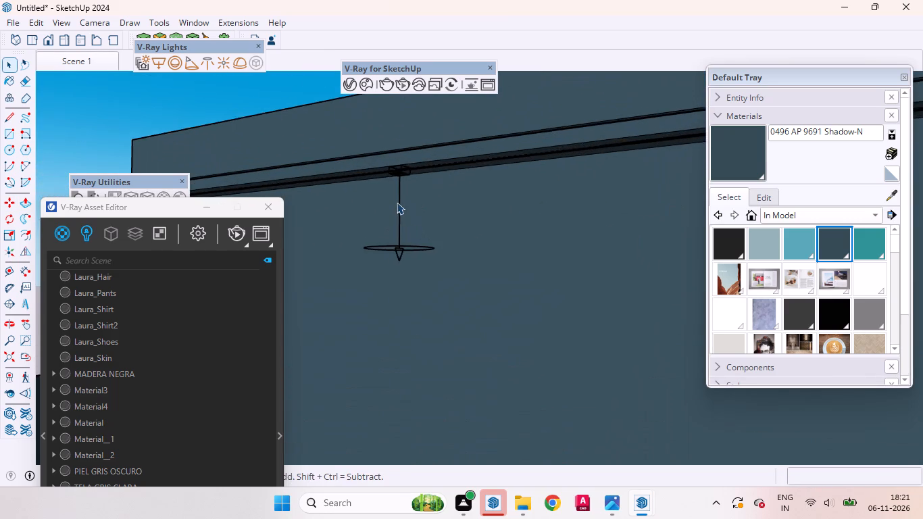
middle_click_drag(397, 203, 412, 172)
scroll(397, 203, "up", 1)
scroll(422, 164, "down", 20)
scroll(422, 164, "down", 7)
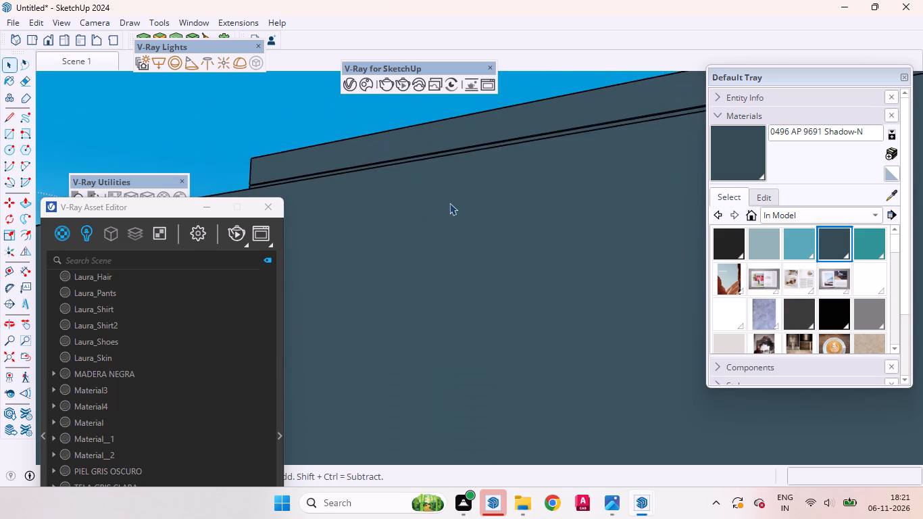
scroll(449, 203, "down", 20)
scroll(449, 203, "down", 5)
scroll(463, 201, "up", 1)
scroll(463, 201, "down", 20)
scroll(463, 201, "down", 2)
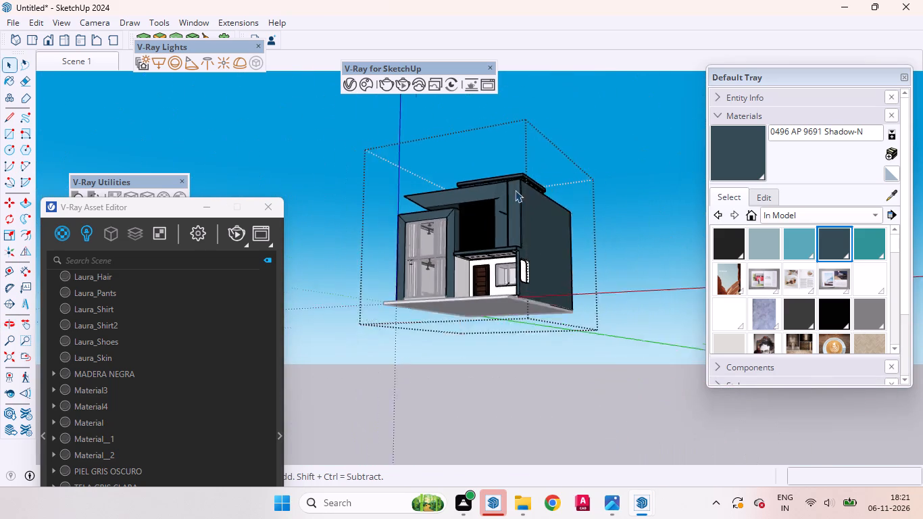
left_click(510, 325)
Start a new V-Ray IES light with the cylinder-wide.ies profile from the ies-lights-pack folder.
scroll(491, 237, "up", 10)
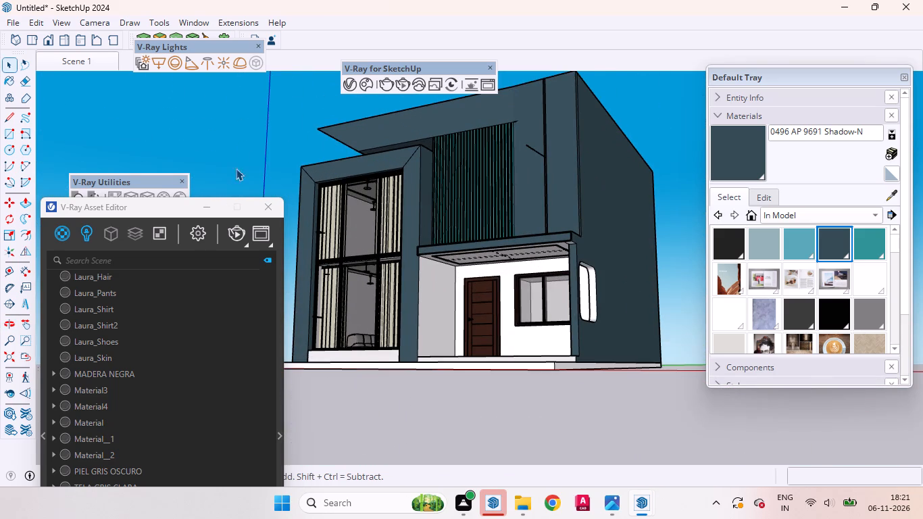
left_click(209, 63)
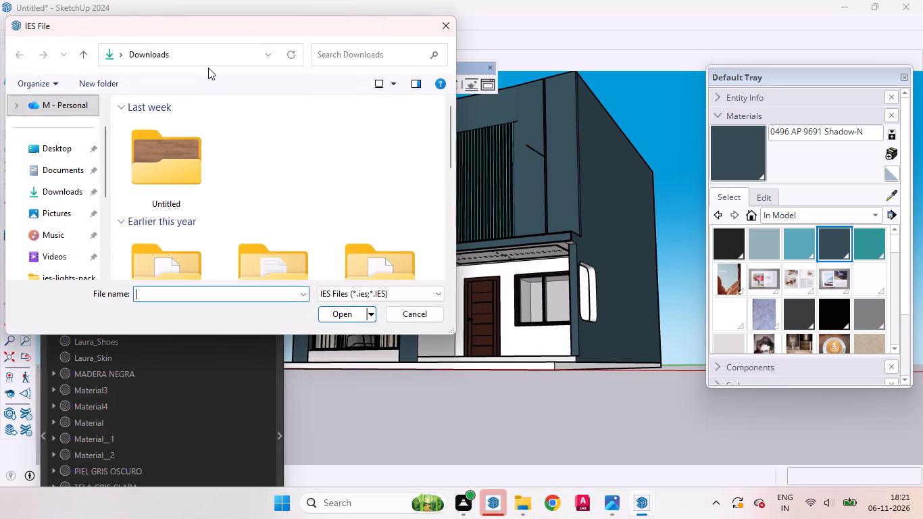
scroll(74, 139, "up", 2)
scroll(74, 139, "down", 1)
scroll(74, 139, "up", 2)
left_click(66, 116)
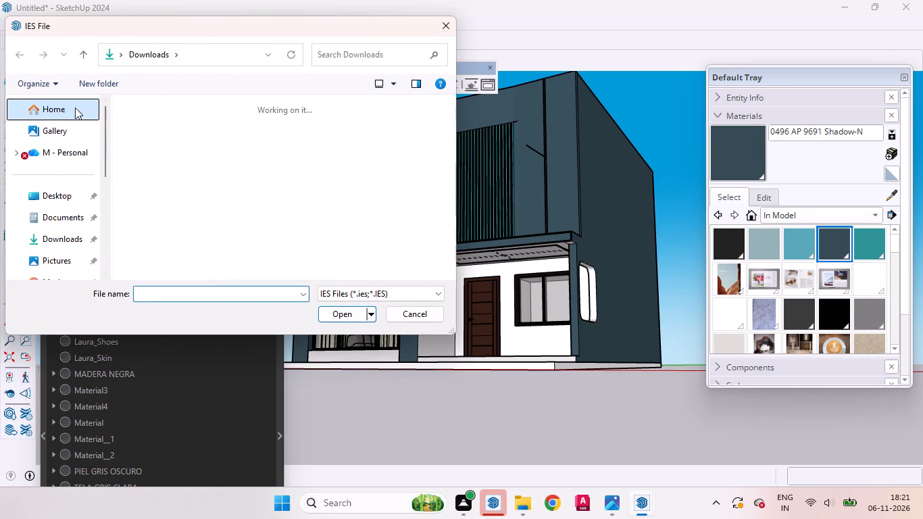
left_click(147, 193)
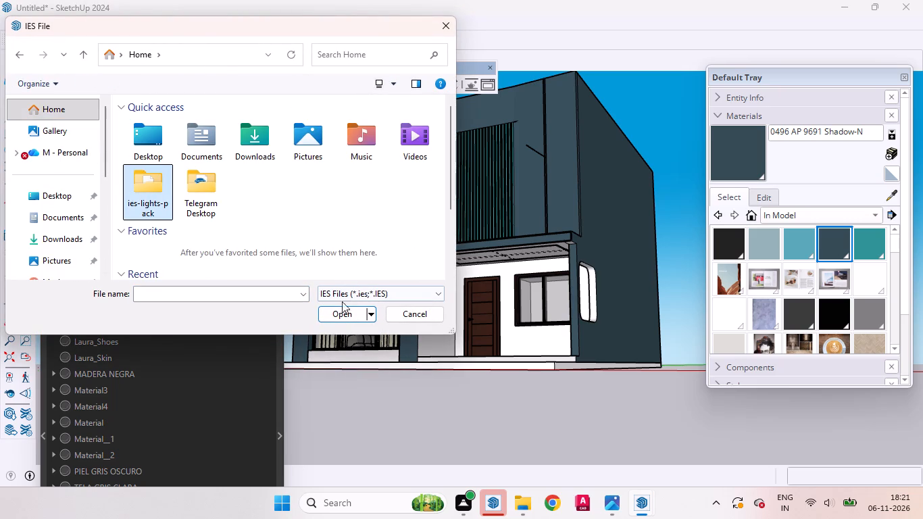
left_click(342, 313)
left_click(212, 202)
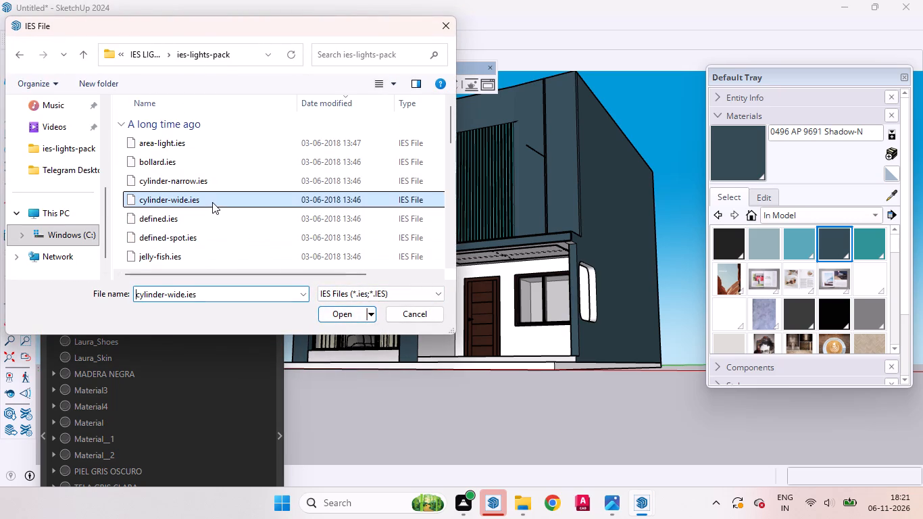
left_click(338, 314)
Place the cylinder-wide IES light on the porch ceiling, in the inner corner beside the door, outside the border strip.
scroll(465, 287, "up", 2)
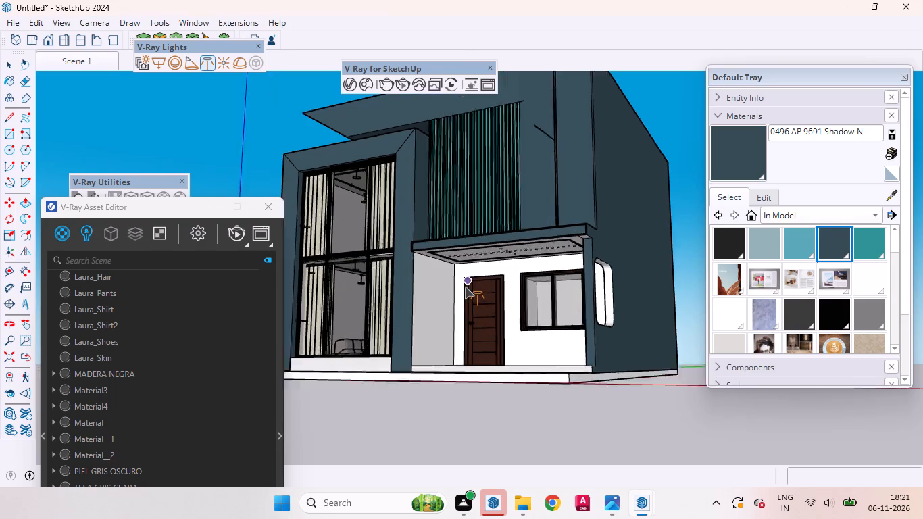
scroll(465, 287, "up", 7)
middle_click_drag(451, 296, 479, 212)
scroll(478, 234, "up", 12)
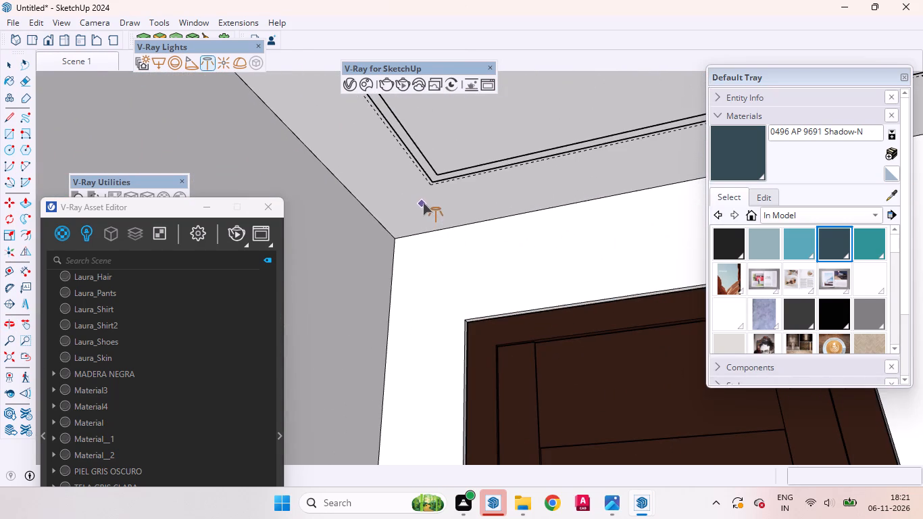
middle_click_drag(420, 201, 393, 184)
scroll(398, 185, "up", 1)
scroll(398, 185, "down", 1)
scroll(398, 185, "up", 3)
scroll(395, 204, "down", 3)
scroll(395, 204, "up", 1)
scroll(395, 204, "down", 5)
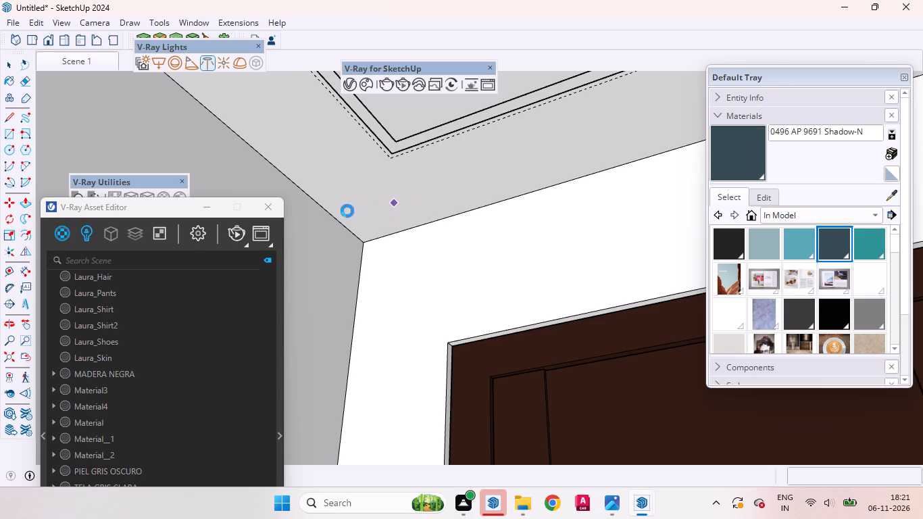
scroll(368, 201, "up", 5)
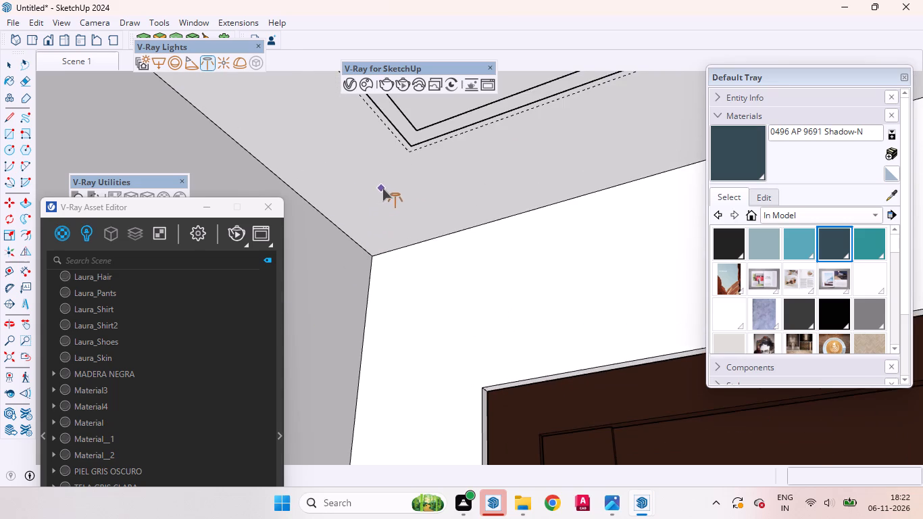
scroll(392, 192, "down", 4)
middle_click_drag(393, 198, 454, 183)
scroll(393, 198, "up", 1)
scroll(420, 211, "down", 4)
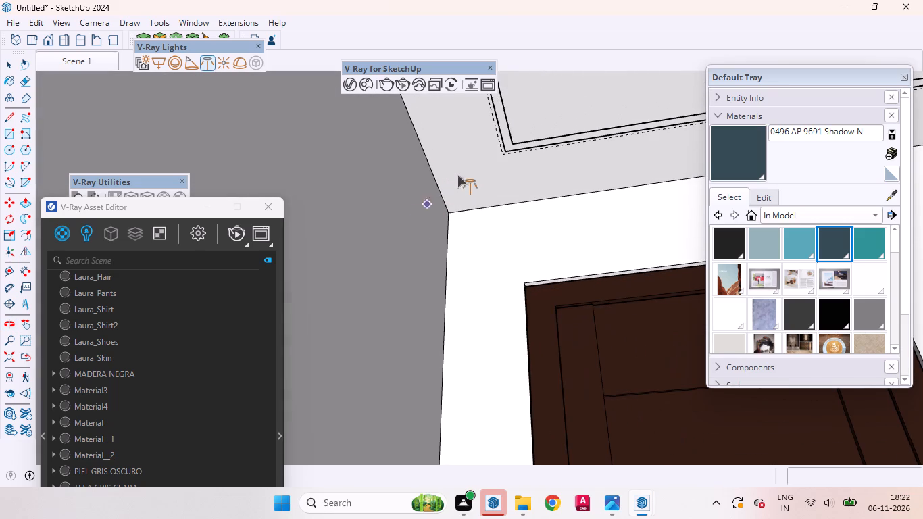
scroll(468, 147, "up", 5)
middle_click_drag(469, 198, 413, 195)
scroll(500, 189, "up", 1)
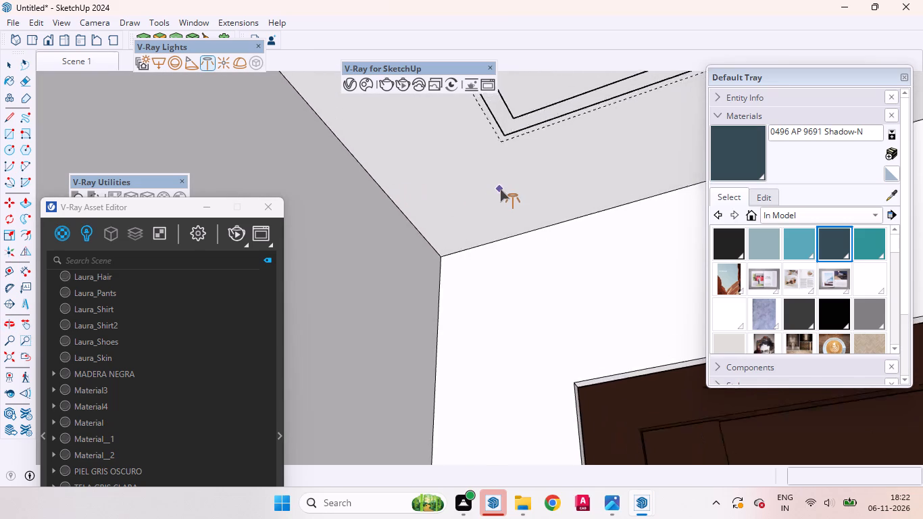
scroll(500, 189, "down", 1)
scroll(500, 189, "up", 2)
scroll(481, 196, "down", 6)
middle_click_drag(476, 199, 457, 174)
scroll(423, 147, "up", 6)
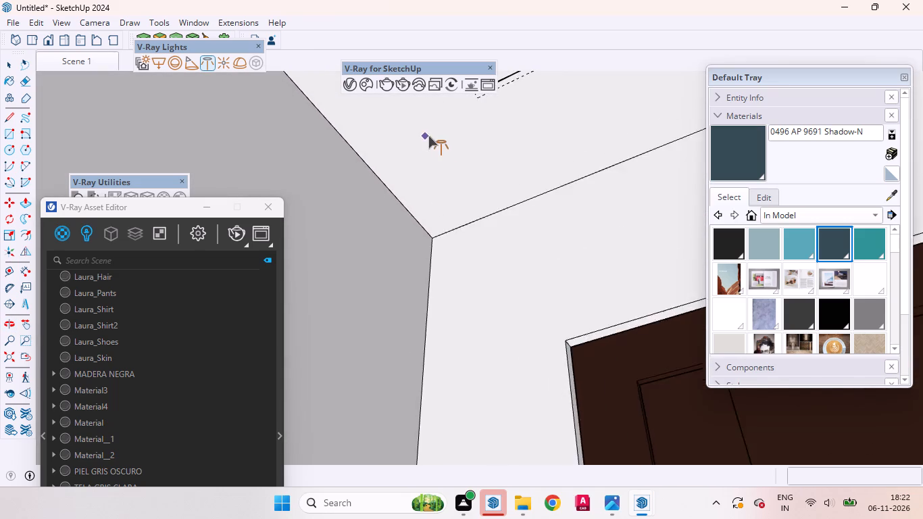
scroll(428, 136, "up", 2)
scroll(449, 190, "down", 4)
middle_click_drag(461, 172, 474, 227)
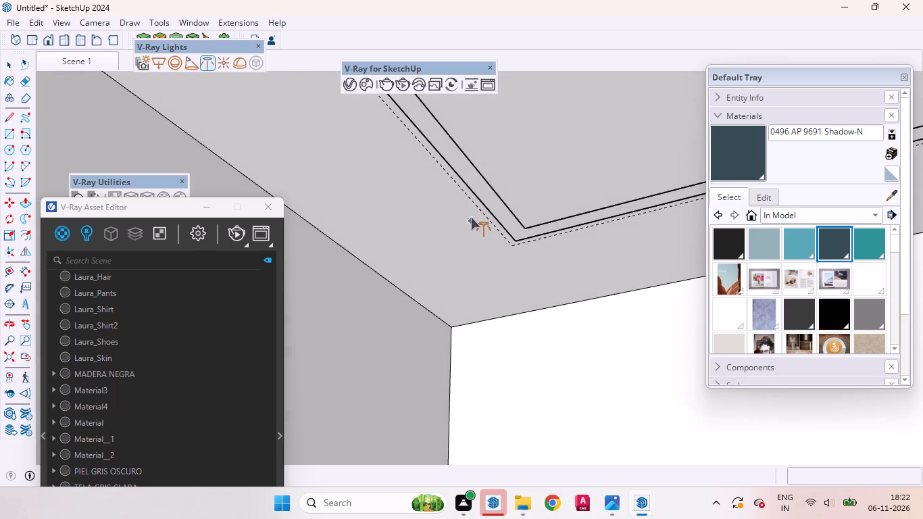
scroll(470, 216, "down", 4)
middle_click_drag(457, 247, 423, 203)
scroll(411, 183, "up", 8)
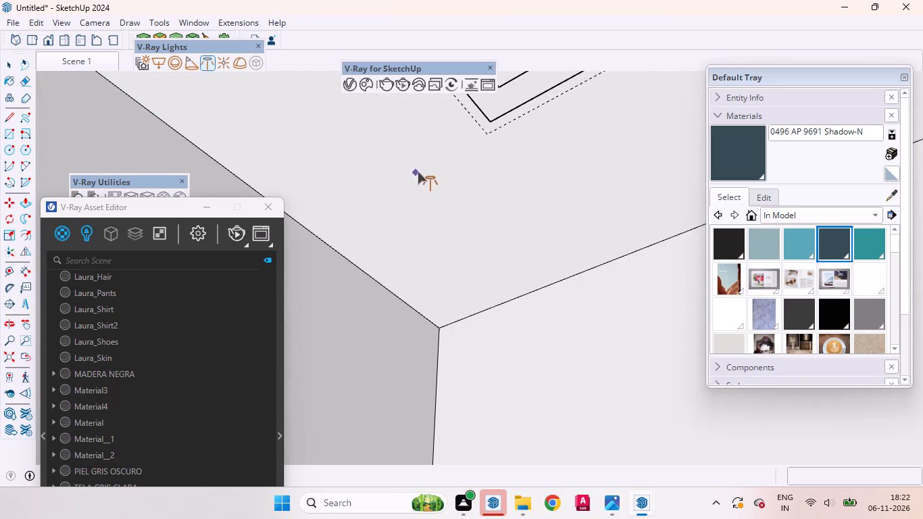
middle_click_drag(422, 191, 528, 294)
scroll(494, 262, "down", 19)
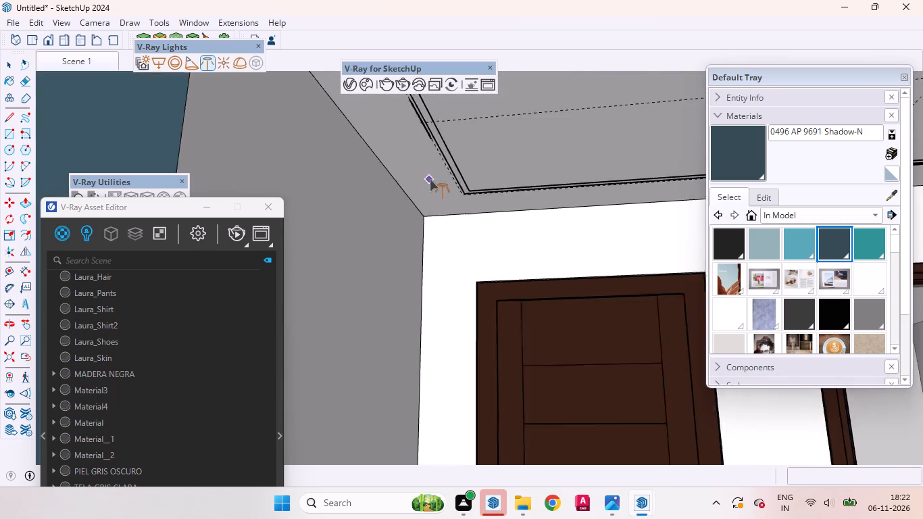
scroll(430, 179, "down", 11)
scroll(430, 187, "up", 2)
scroll(430, 187, "down", 9)
scroll(466, 180, "up", 10)
scroll(376, 178, "down", 2)
scroll(376, 178, "up", 7)
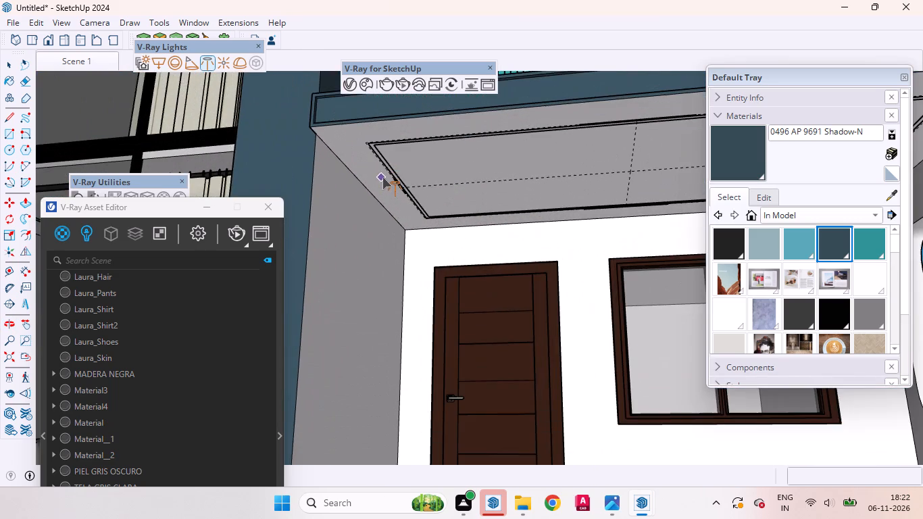
middle_click_drag(382, 177, 394, 135)
scroll(394, 135, "up", 1)
scroll(387, 214, "down", 6)
scroll(455, 206, "up", 4)
scroll(413, 213, "down", 2)
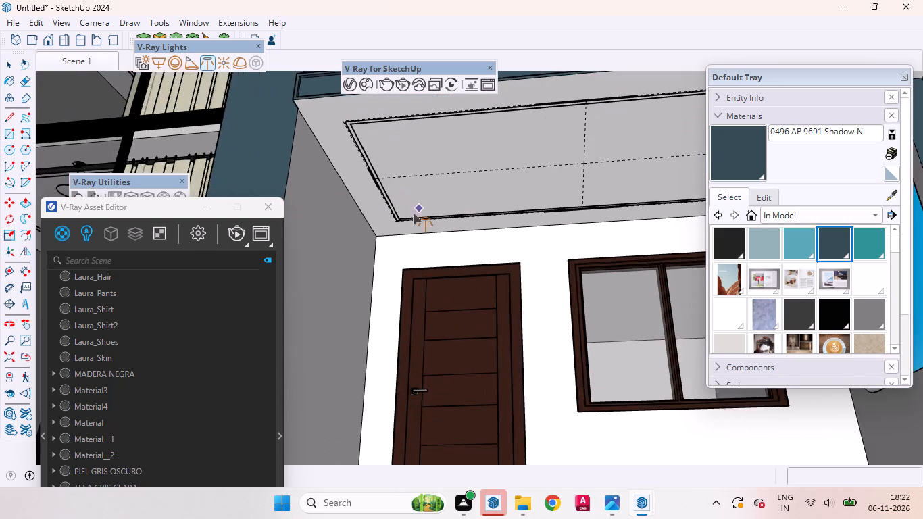
scroll(413, 213, "down", 3)
scroll(351, 153, "up", 9)
scroll(370, 197, "down", 12)
scroll(461, 265, "up", 4)
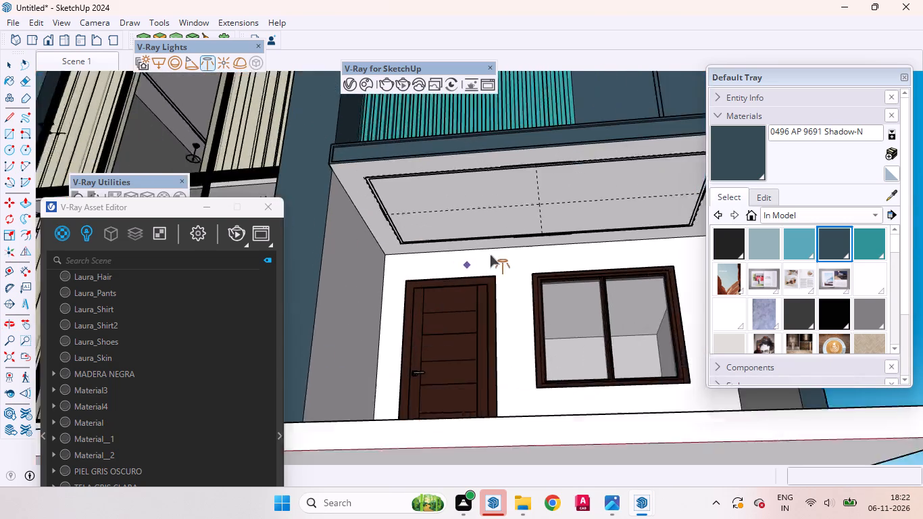
scroll(490, 255, "up", 10)
scroll(403, 253, "down", 11)
middle_click_drag(455, 259, 464, 208)
scroll(464, 216, "up", 14)
middle_click_drag(468, 281, 465, 259)
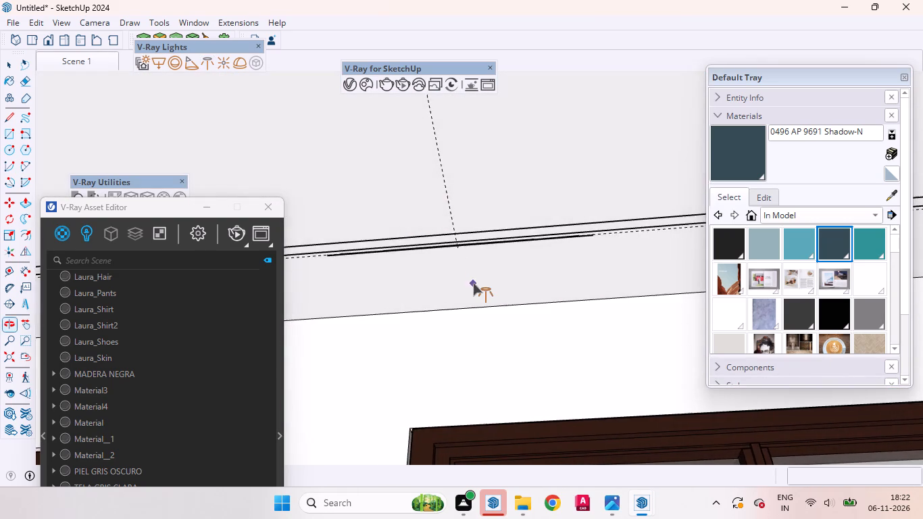
scroll(473, 283, "up", 5)
middle_click_drag(467, 282, 463, 255)
scroll(460, 265, "up", 4)
scroll(455, 280, "down", 4)
middle_click_drag(467, 293, 470, 378)
scroll(465, 314, "down", 20)
scroll(465, 314, "down", 9)
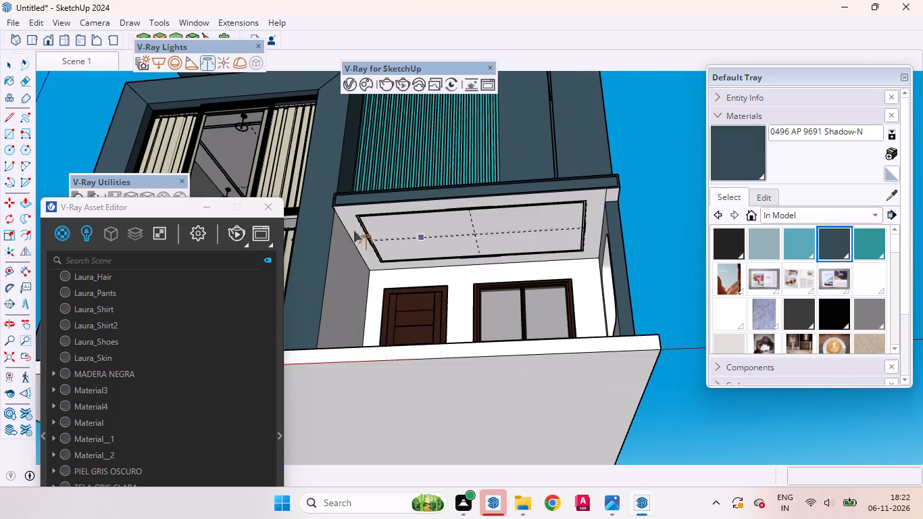
scroll(343, 224, "up", 14)
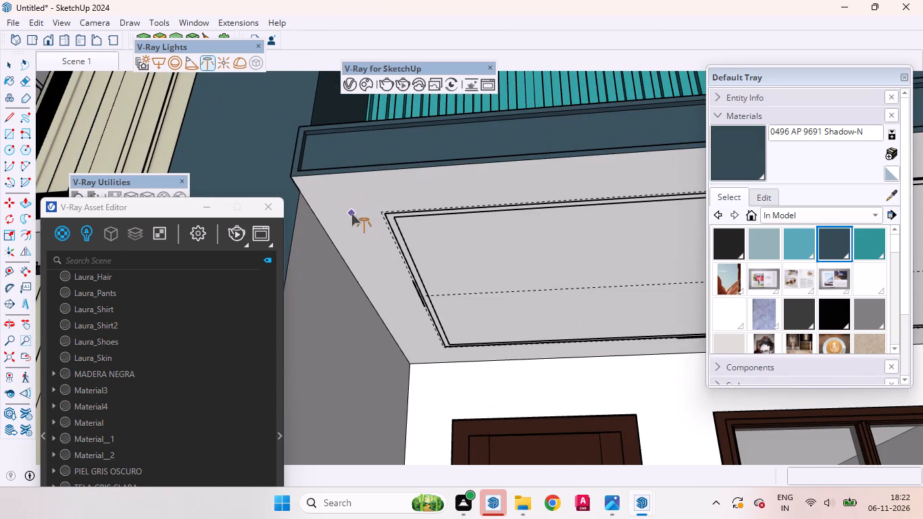
scroll(395, 268, "down", 11)
scroll(413, 324, "up", 15)
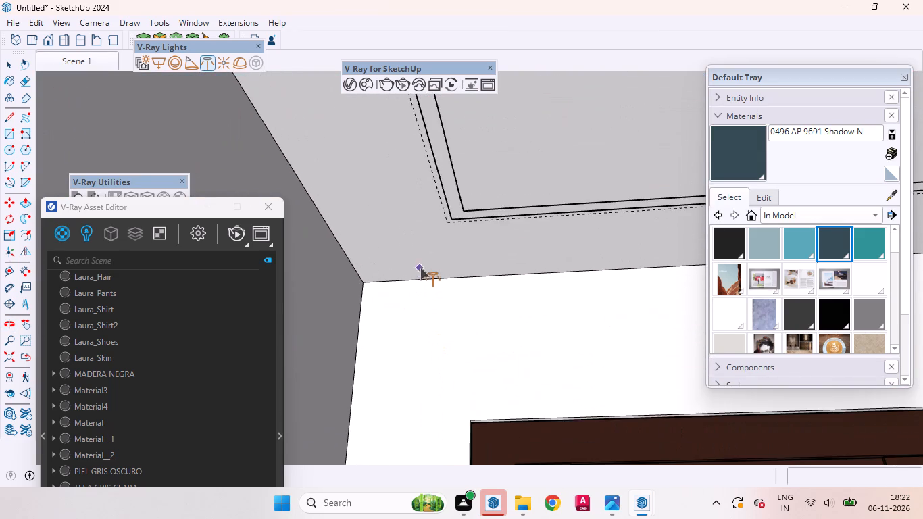
middle_click_drag(420, 268, 396, 215)
scroll(401, 230, "up", 9)
left_click(395, 251)
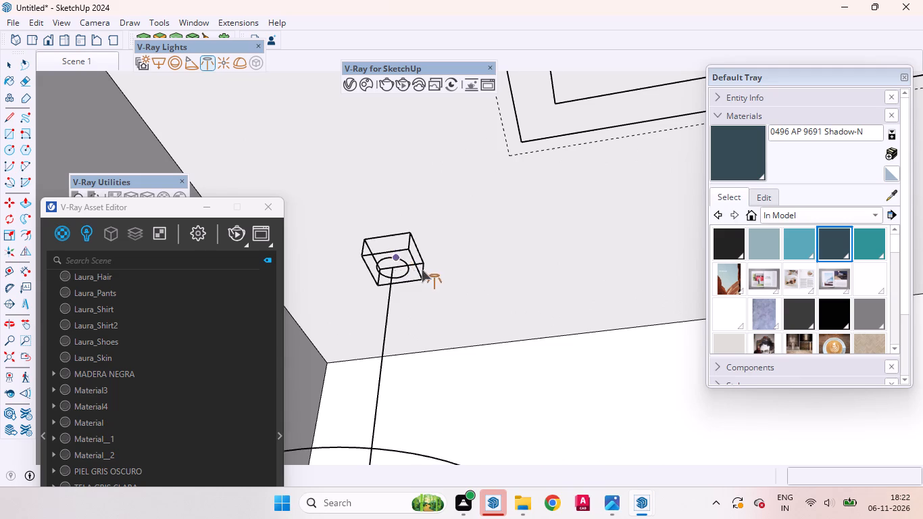
scroll(422, 278, "down", 11)
middle_click_drag(443, 280, 460, 388)
scroll(460, 379, "up", 1)
scroll(453, 320, "down", 14)
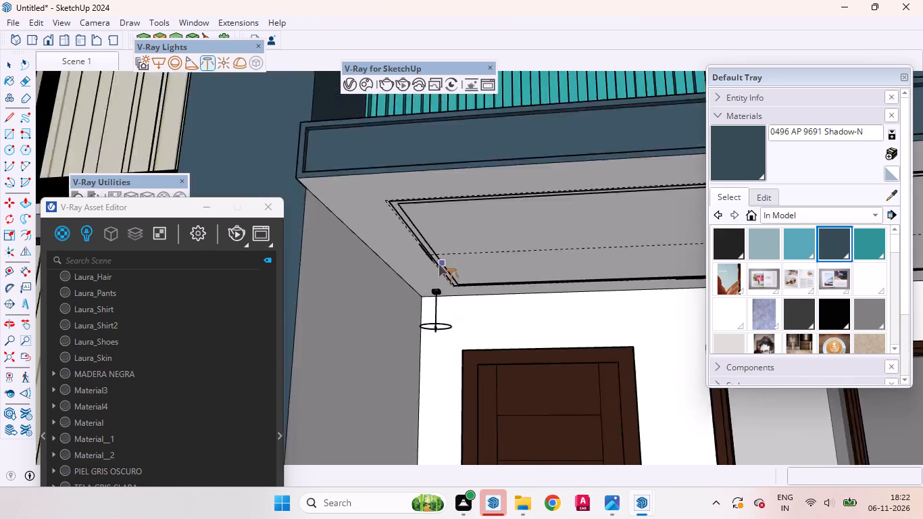
scroll(439, 264, "down", 7)
key("space")
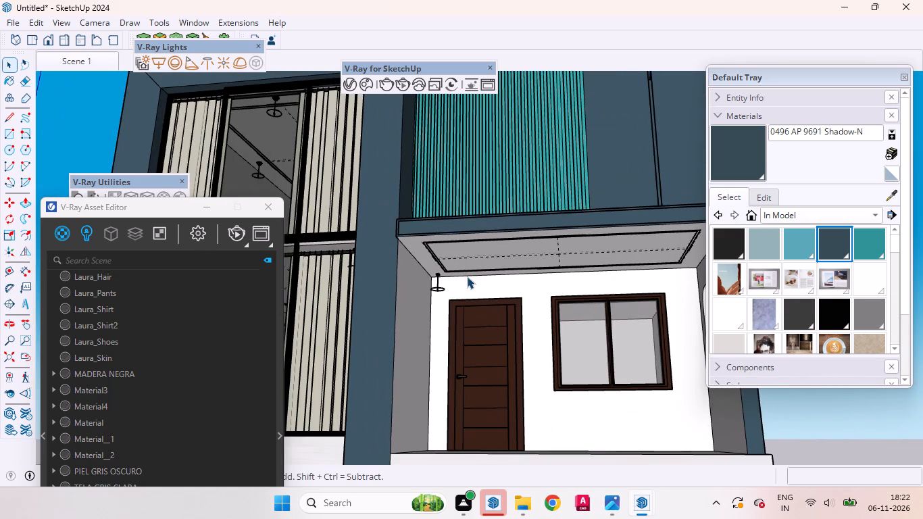
Set the new porch IES light's intensity to 15450 lm in the V-Ray Asset Editor.
left_click_drag(146, 205, 345, 66)
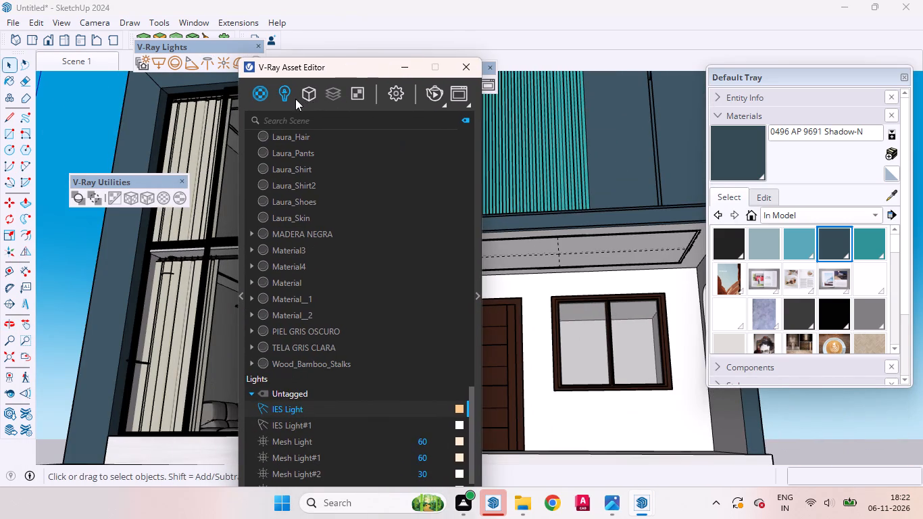
left_click(289, 97)
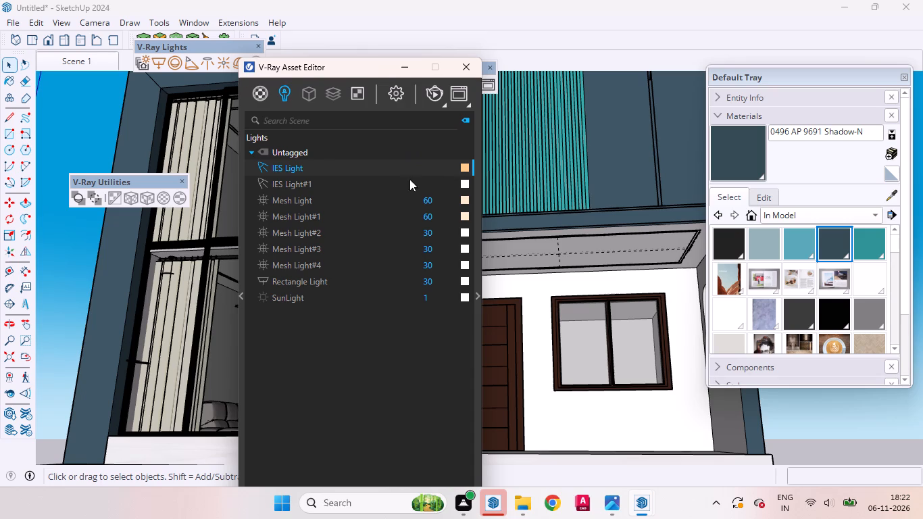
left_click(380, 185)
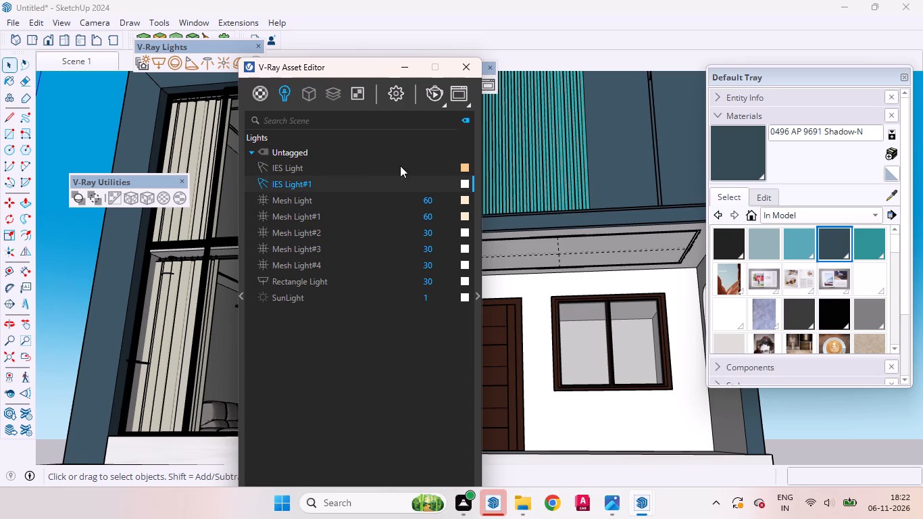
left_click(475, 307)
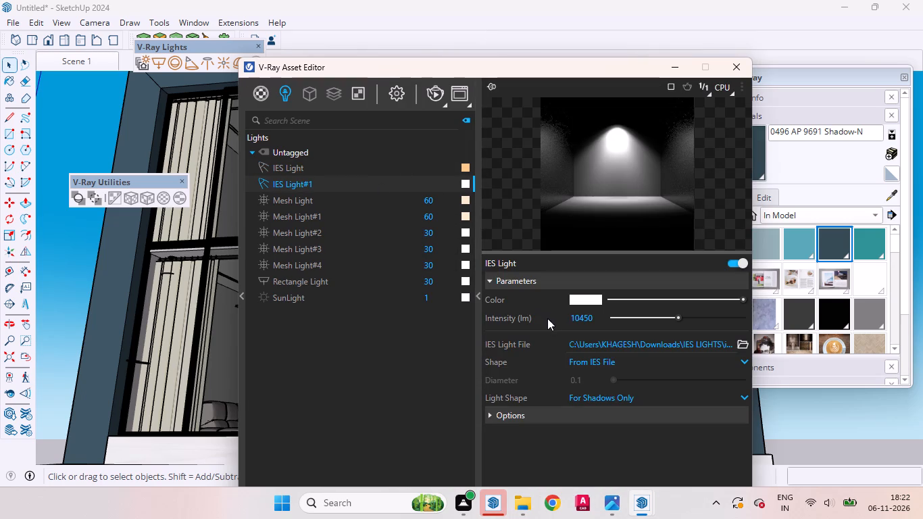
left_click(579, 318)
key("BackSpace")
key("5")
key("Return")
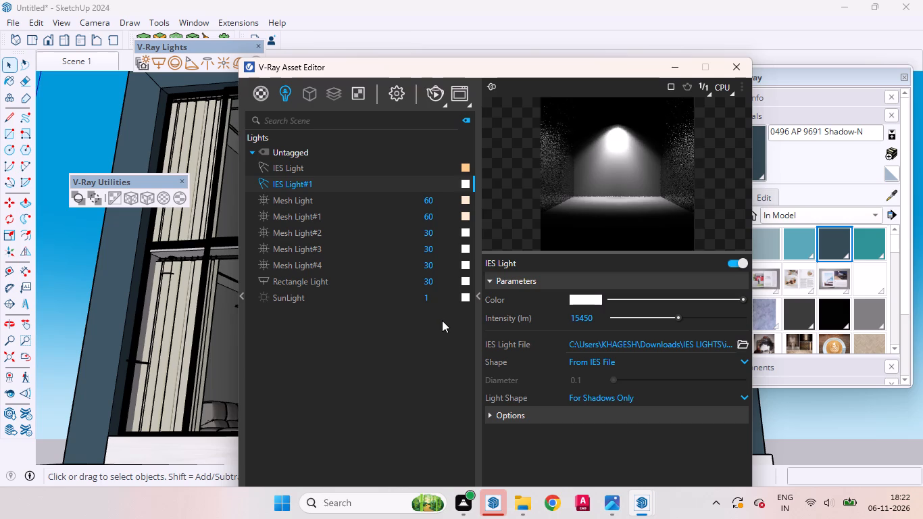
Copy the existing IES light's warm orange colour onto the new porch IES light and minimise the Asset Editor.
left_click_drag(468, 169, 466, 178)
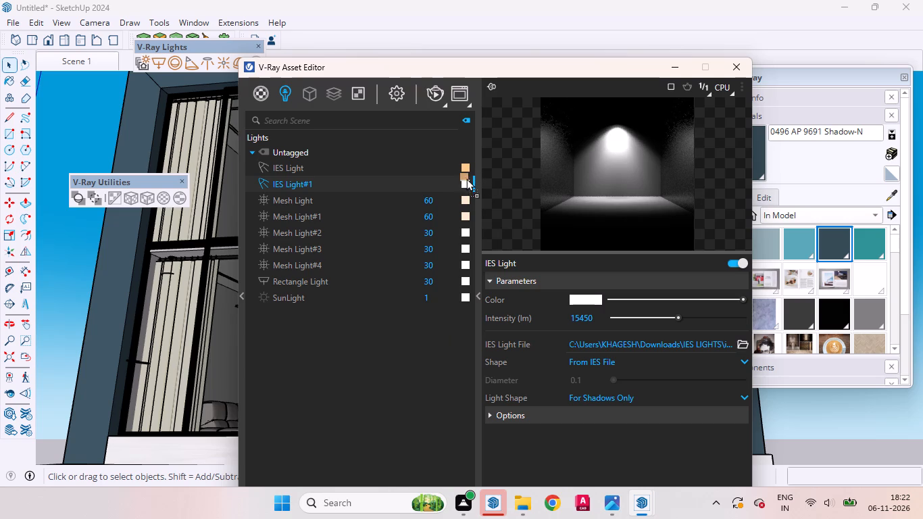
left_click_drag(466, 178, 467, 185)
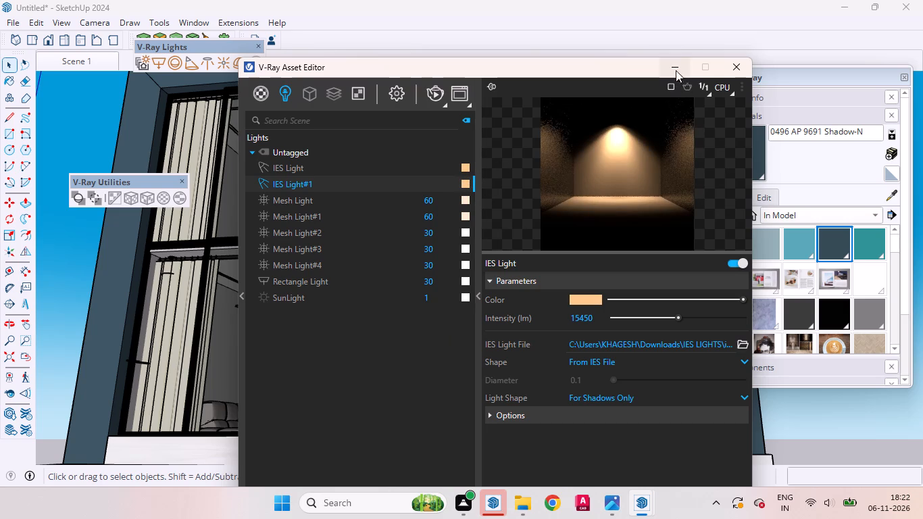
left_click(480, 295)
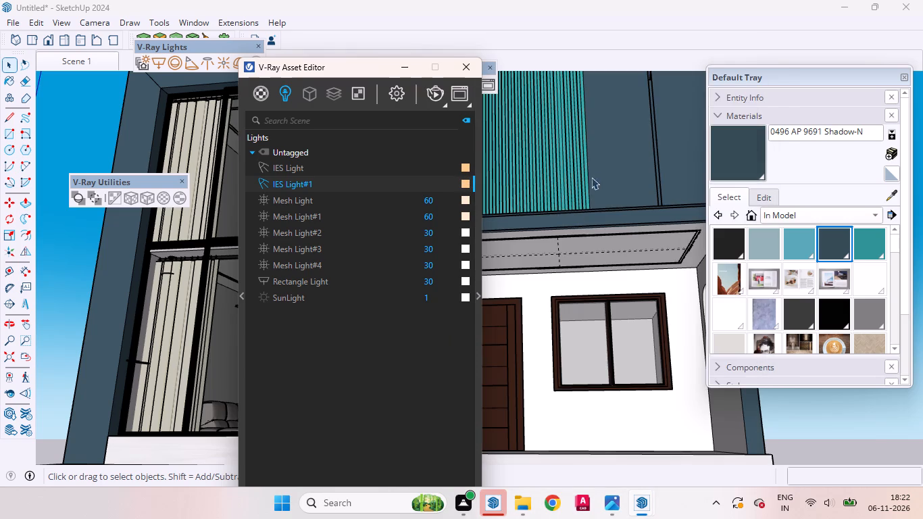
left_click(403, 67)
Copy the porch corner IES light along the side wall towards the front at about 3' spacing, multiplied *2 for two copies.
scroll(420, 106, "down", 3)
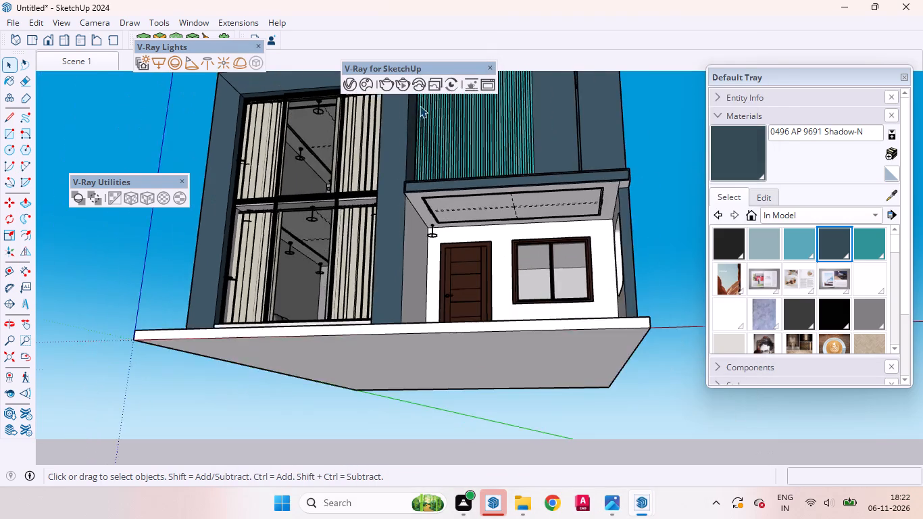
scroll(420, 105, "down", 6)
scroll(455, 159, "up", 16)
middle_click_drag(422, 187, 293, 214)
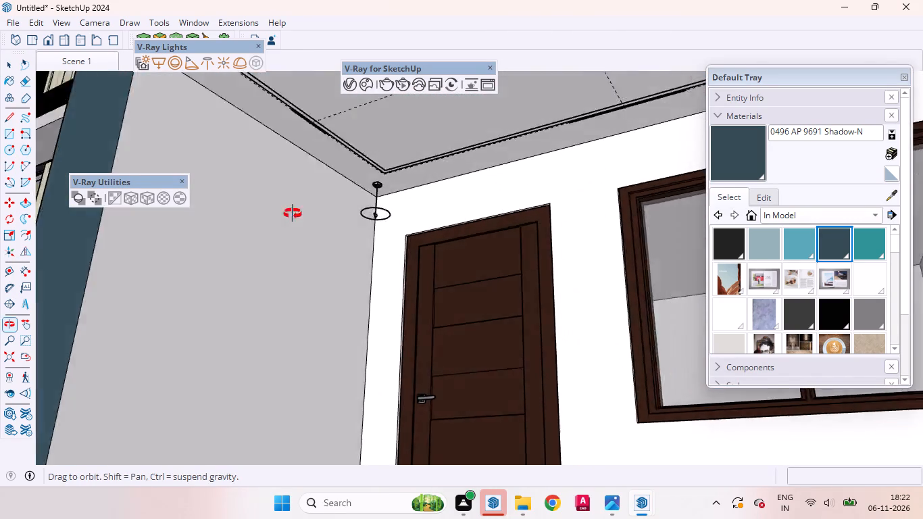
middle_click_drag(293, 214, 297, 230)
scroll(340, 214, "down", 9)
scroll(380, 103, "down", 5)
scroll(361, 139, "up", 13)
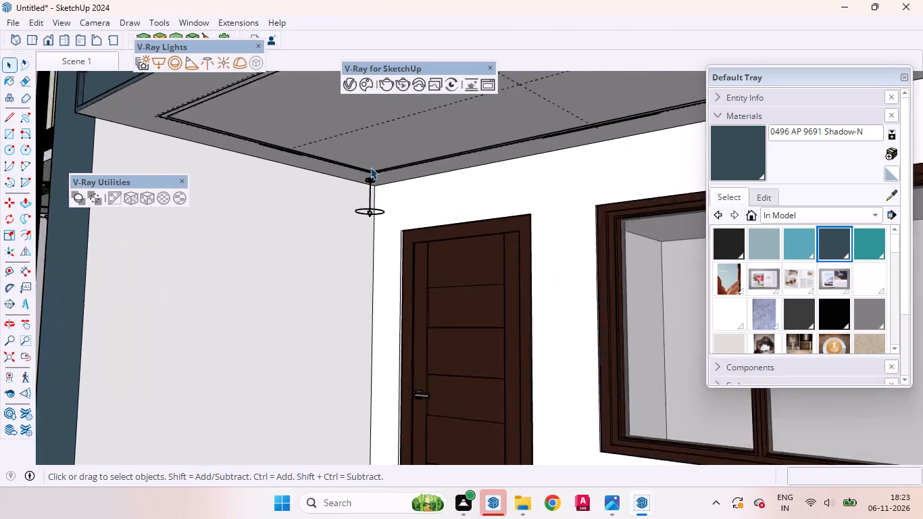
scroll(370, 167, "up", 6)
scroll(373, 180, "down", 11)
scroll(372, 184, "up", 6)
middle_click_drag(376, 184, 432, 160)
scroll(402, 161, "up", 3)
left_click(393, 163)
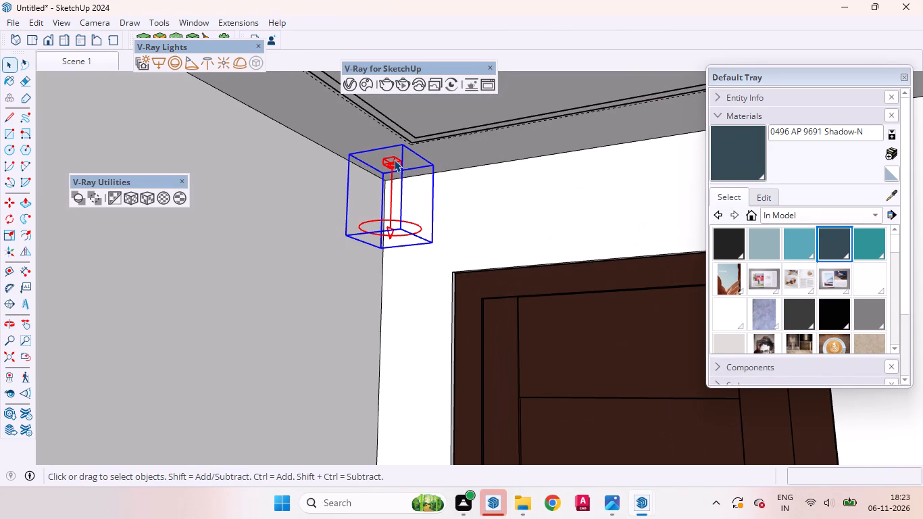
key("m")
scroll(414, 153, "down", 6)
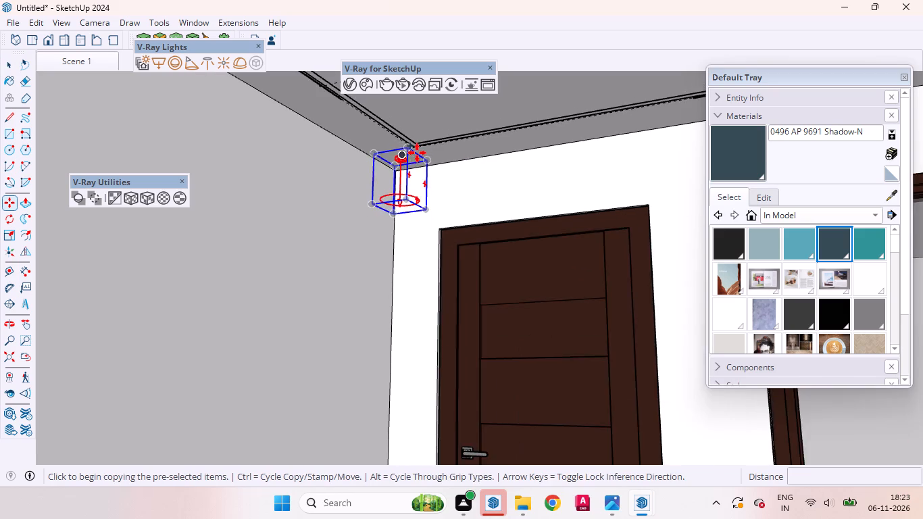
scroll(417, 153, "down", 16)
middle_click_drag(489, 256, 612, 298)
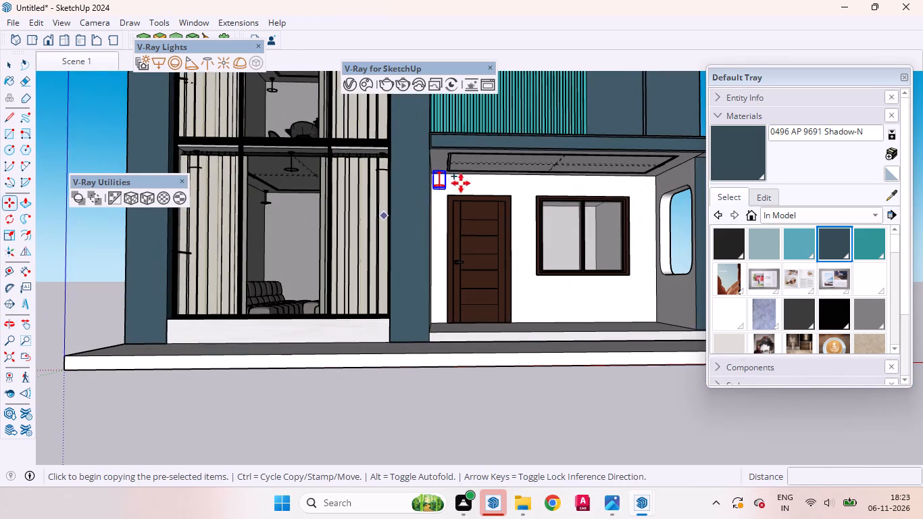
scroll(483, 191, "up", 4)
middle_click_drag(493, 212, 152, 225)
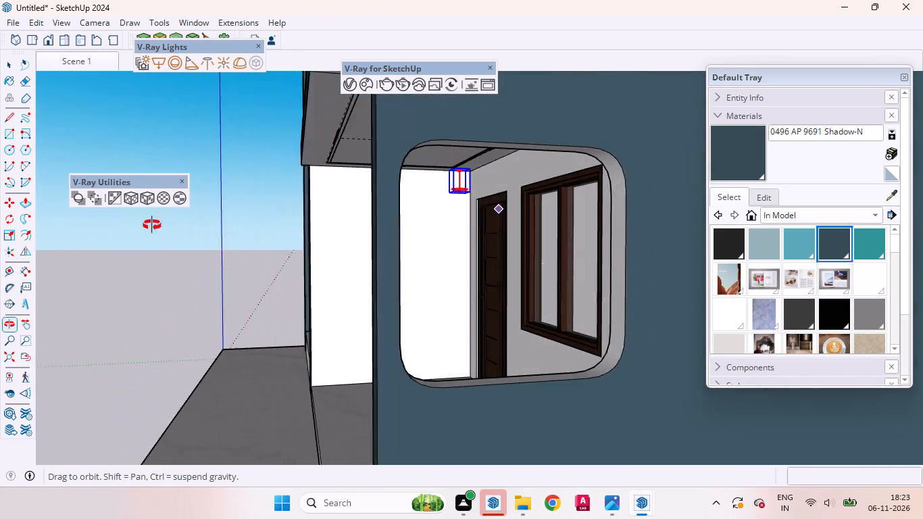
middle_click_drag(152, 225, 155, 225)
middle_click_drag(551, 207, 505, 191)
scroll(407, 184, "up", 7)
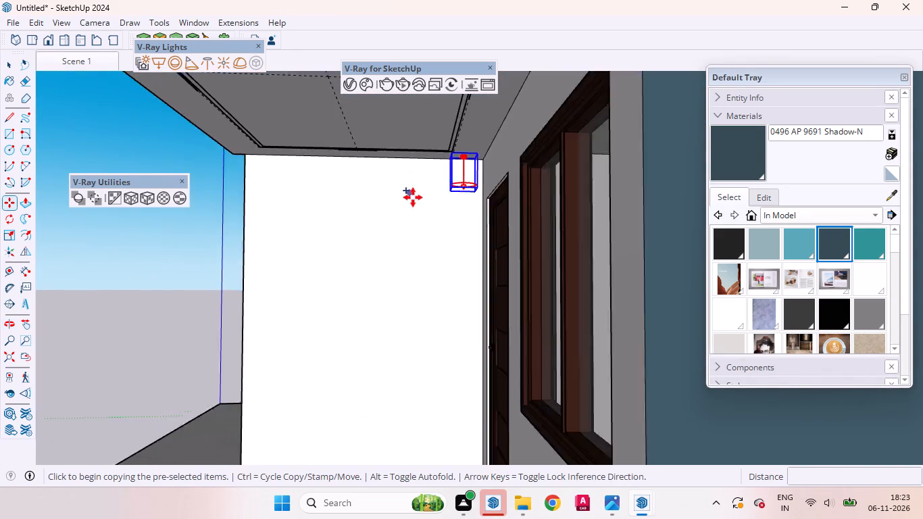
scroll(413, 197, "up", 1)
left_click(436, 204)
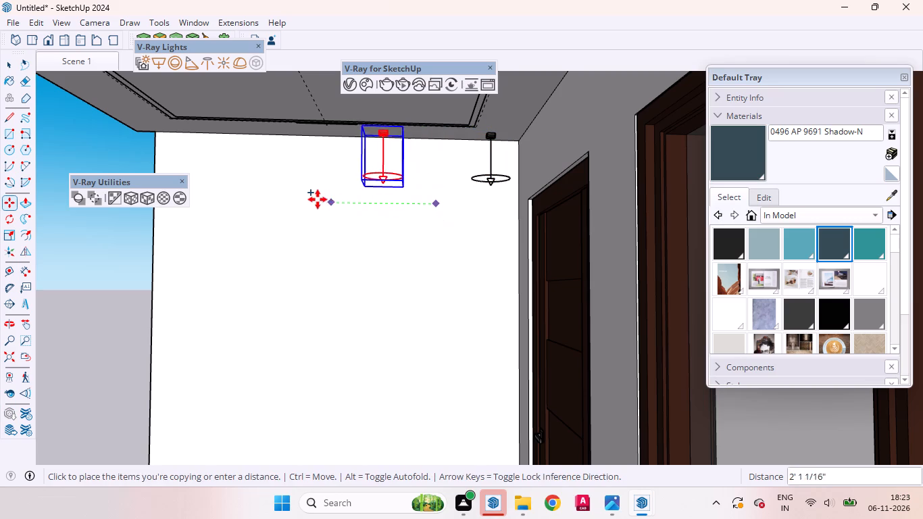
left_click(281, 197)
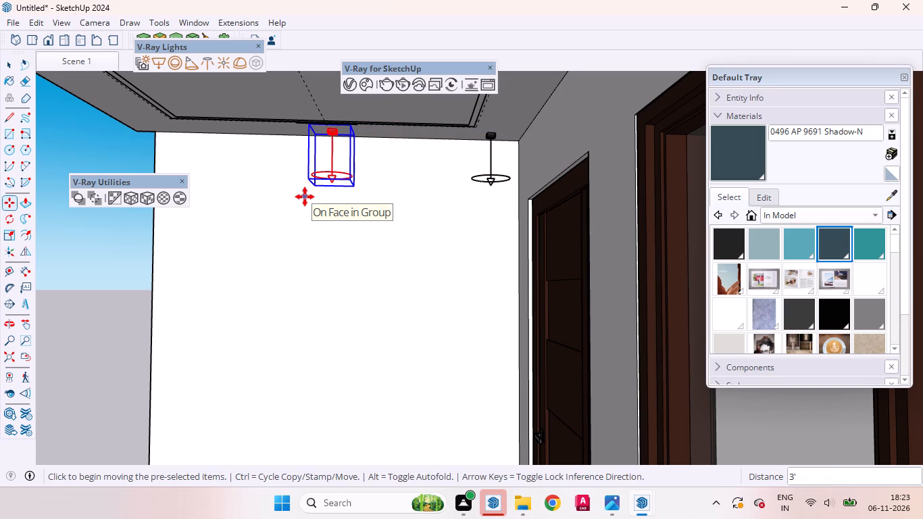
type("*2")
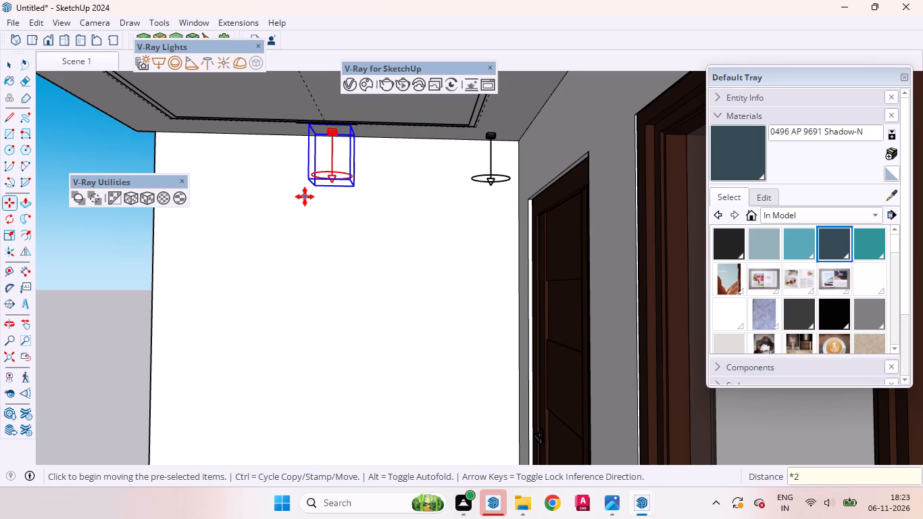
key("Return")
key("space")
Copy the inner corner IES light along the door and window wall at about 6' 7" spacing, multiplied *2 for two copies.
scroll(259, 245, "down", 3)
middle_click_drag(204, 257, 543, 262)
scroll(405, 178, "down", 6)
scroll(255, 138, "up", 1)
scroll(255, 138, "down", 9)
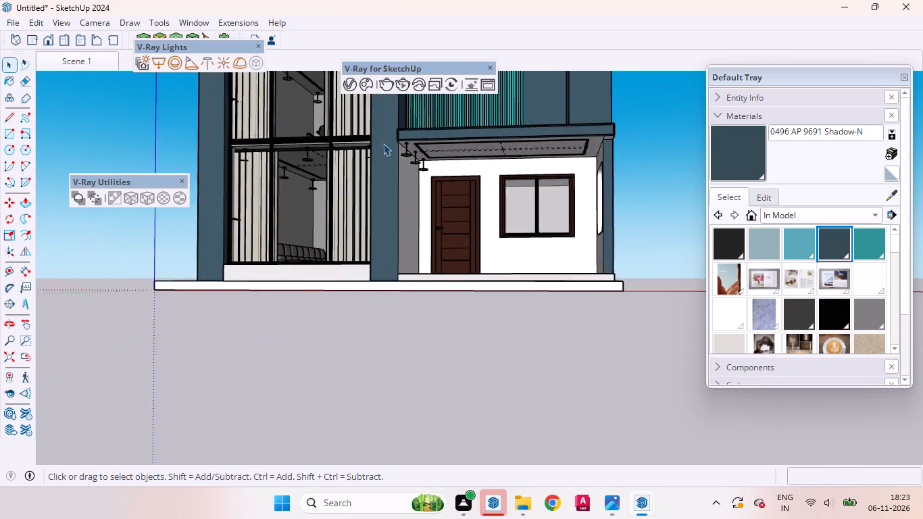
scroll(409, 140, "up", 19)
scroll(364, 164, "down", 11)
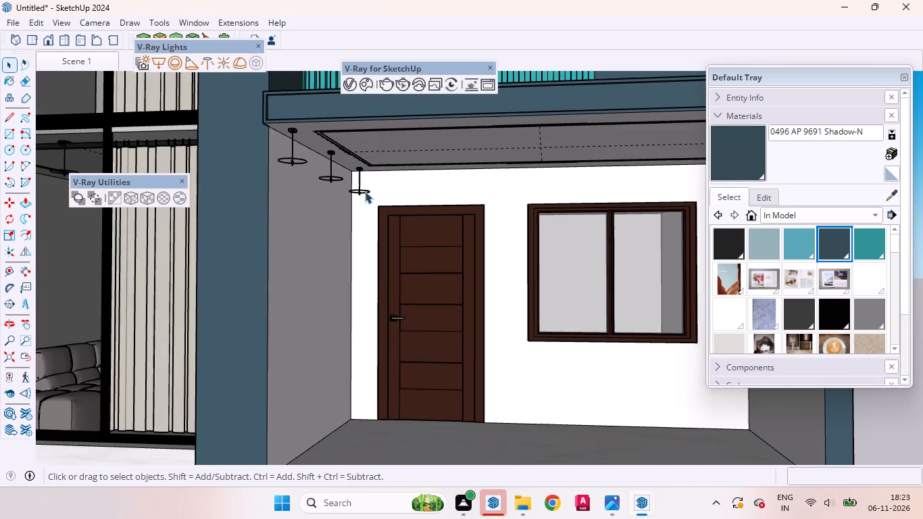
middle_click_drag(407, 177, 218, 158)
scroll(269, 152, "up", 6)
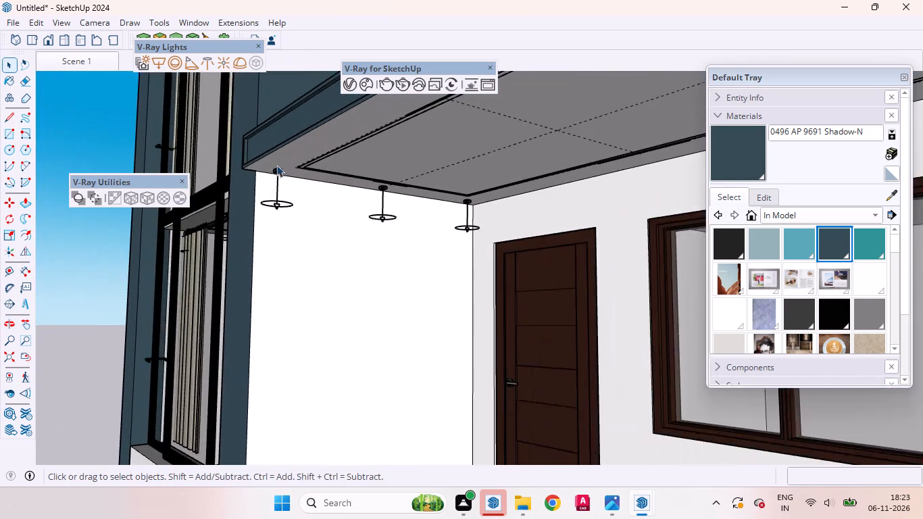
scroll(276, 165, "up", 3)
scroll(439, 166, "down", 9)
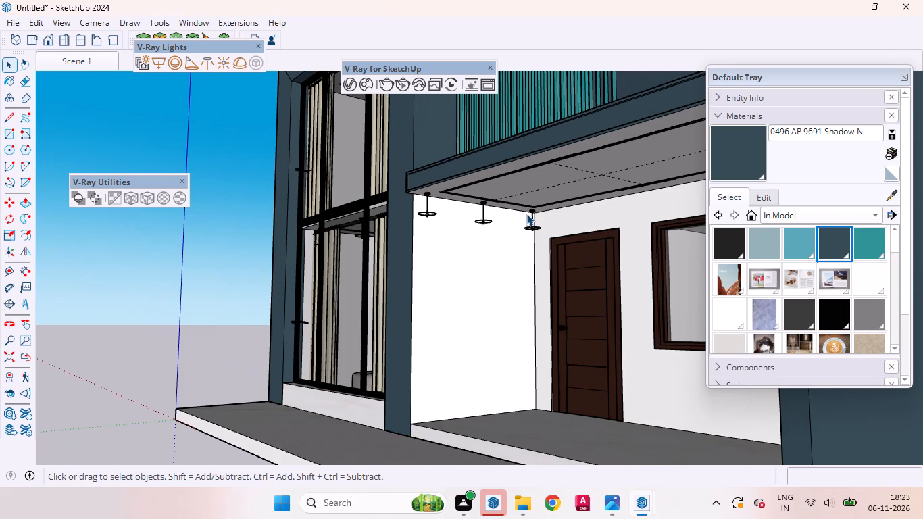
scroll(524, 214, "up", 8)
scroll(524, 218, "down", 10)
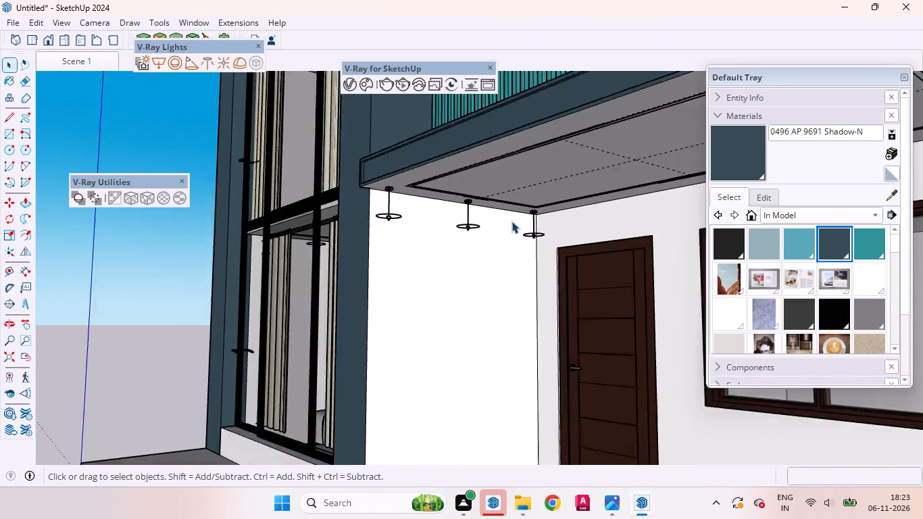
scroll(512, 221, "down", 1)
middle_click_drag(464, 239, 460, 187)
scroll(485, 183, "up", 11)
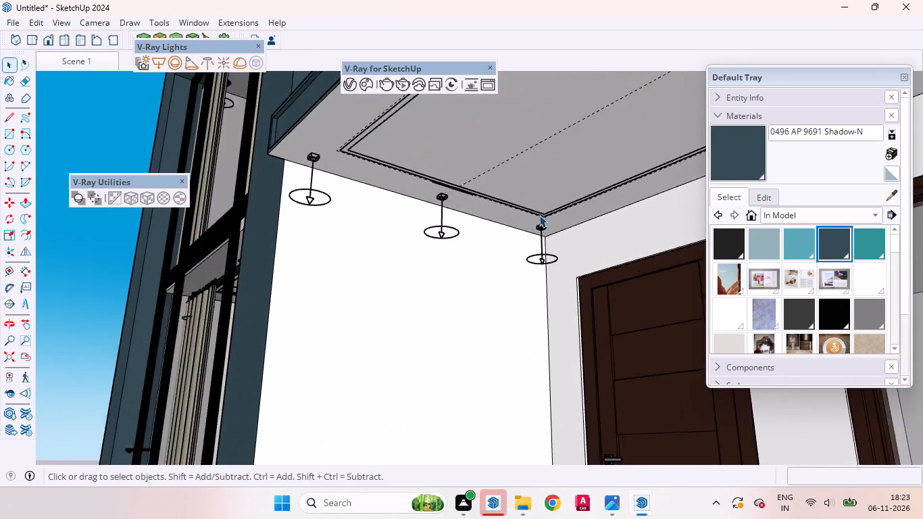
scroll(539, 215, "up", 1)
left_click(547, 231)
middle_click_drag(555, 239, 377, 253)
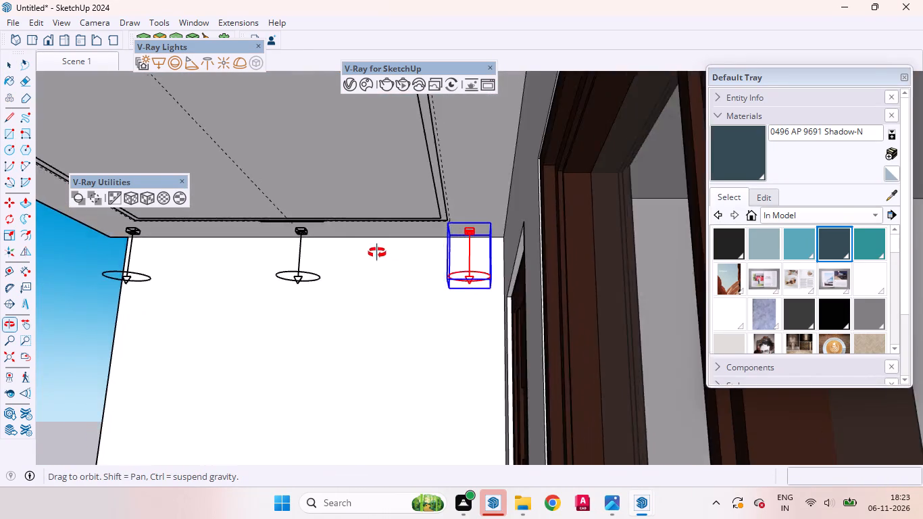
middle_click_drag(377, 253, 566, 213)
scroll(553, 221, "down", 15)
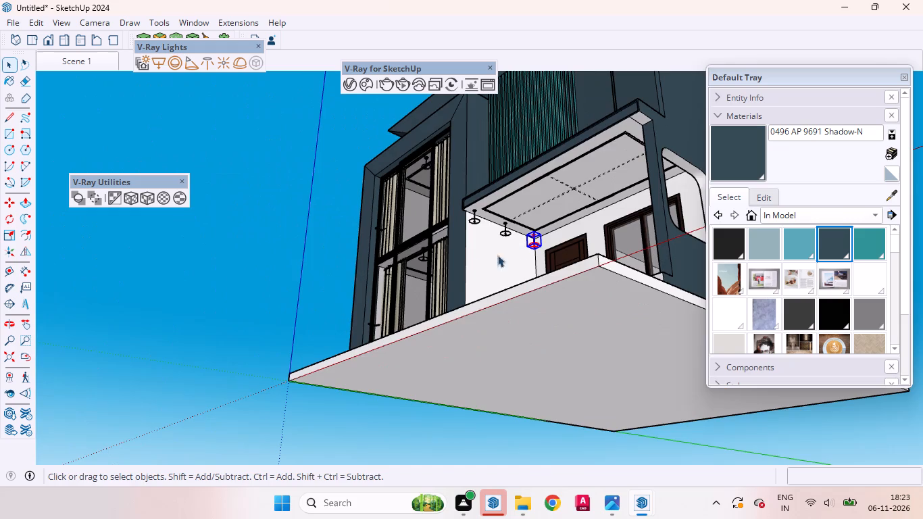
middle_click_drag(476, 269, 631, 276)
scroll(435, 247, "down", 3)
scroll(429, 245, "up", 1)
scroll(420, 243, "down", 6)
scroll(585, 237, "up", 10)
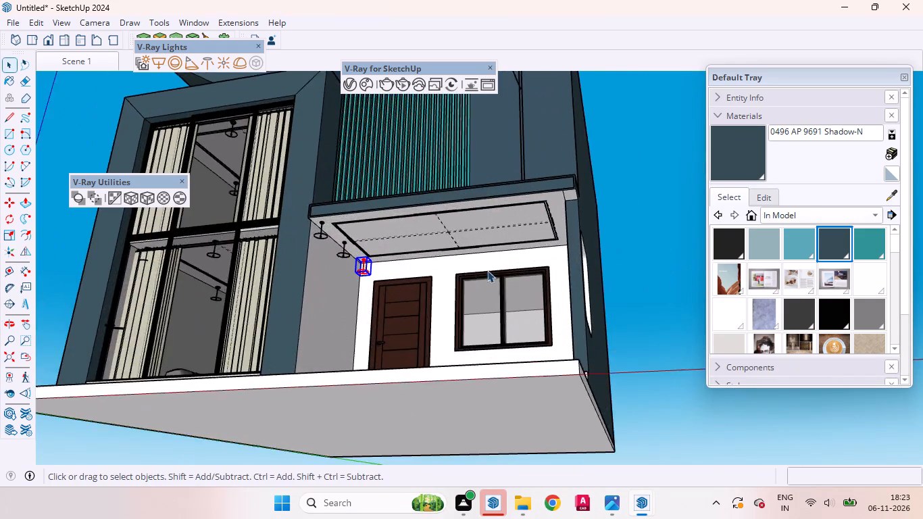
middle_click_drag(512, 270, 611, 261)
key("m")
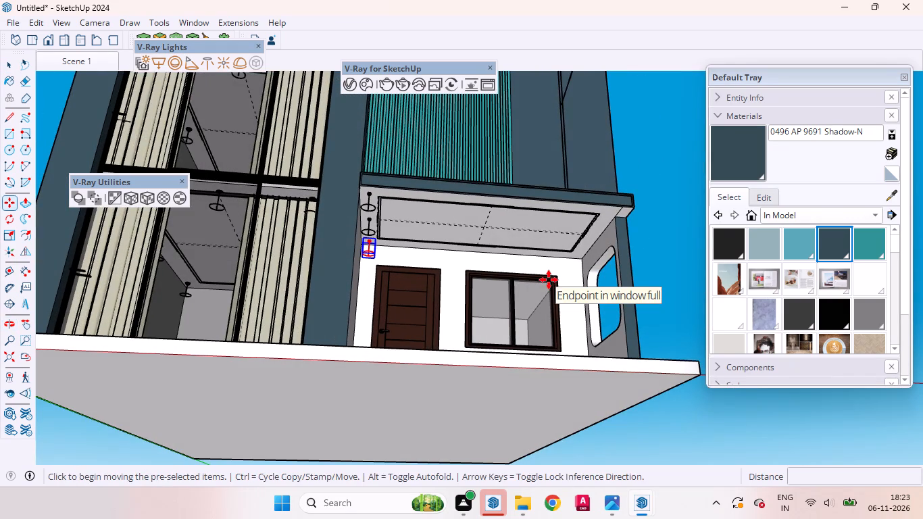
scroll(461, 264, "up", 5)
middle_click_drag(427, 265, 401, 276)
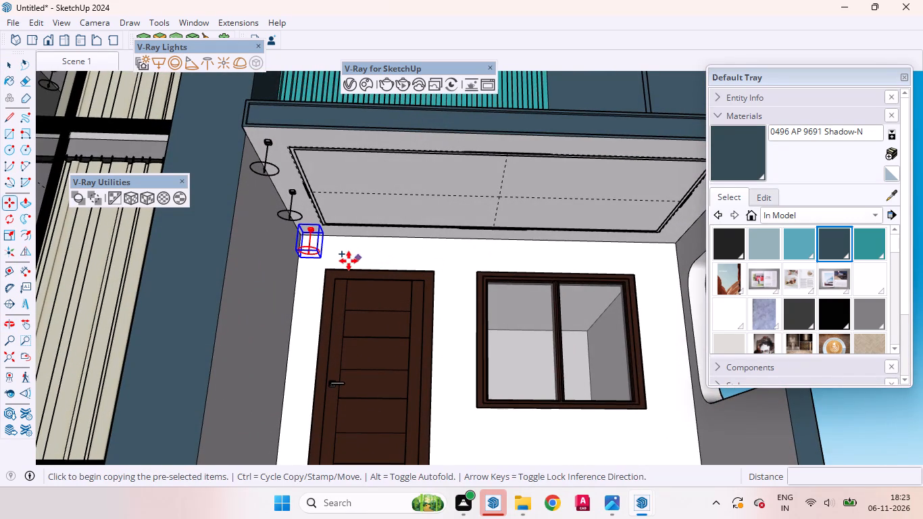
left_click(348, 261)
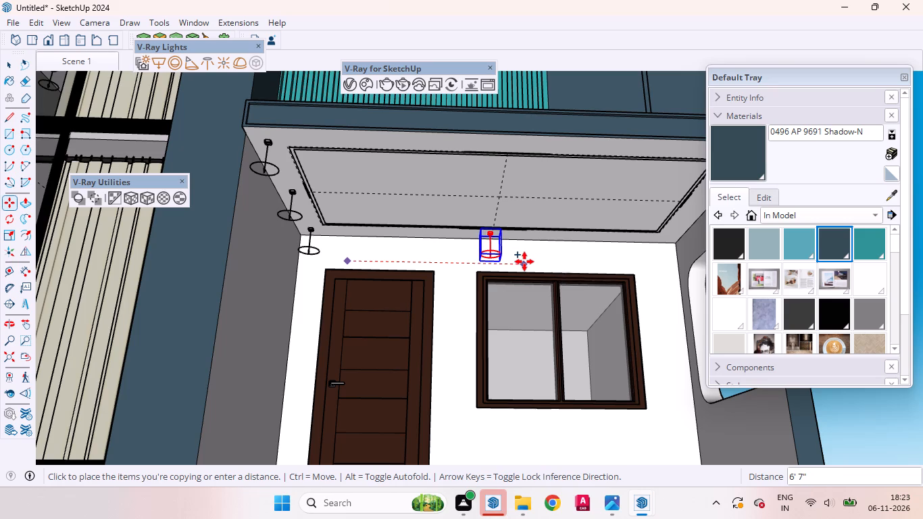
left_click(524, 262)
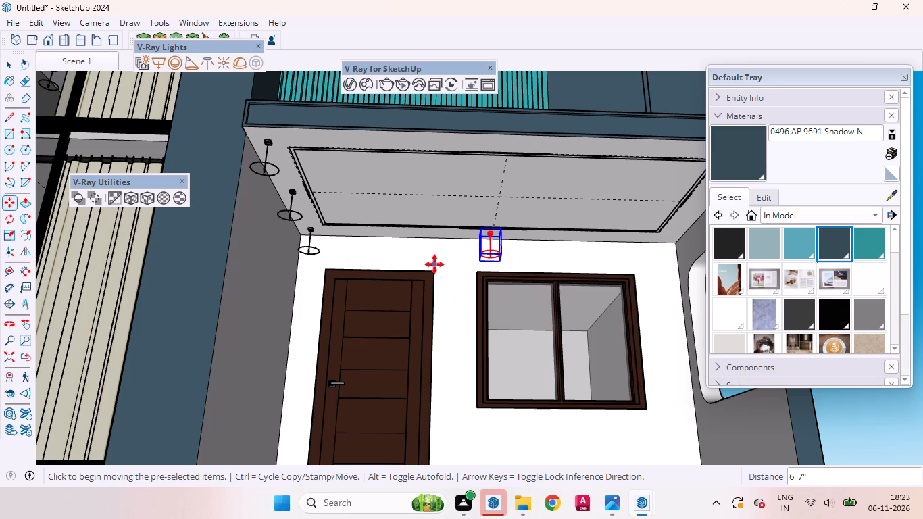
key("shift+asterisk")
key("2")
key("Return")
key("space")
Copy the outermost side-wall IES light along the porch ceiling's front edge at about 6' 6 11/16" spacing, multiplied *2 for two copies.
scroll(432, 268, "down", 5)
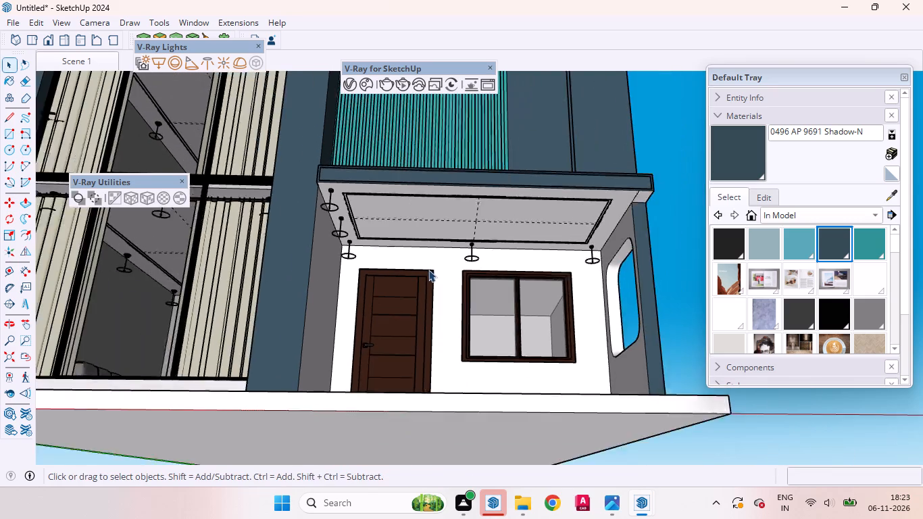
scroll(305, 197, "up", 7)
left_click(361, 199)
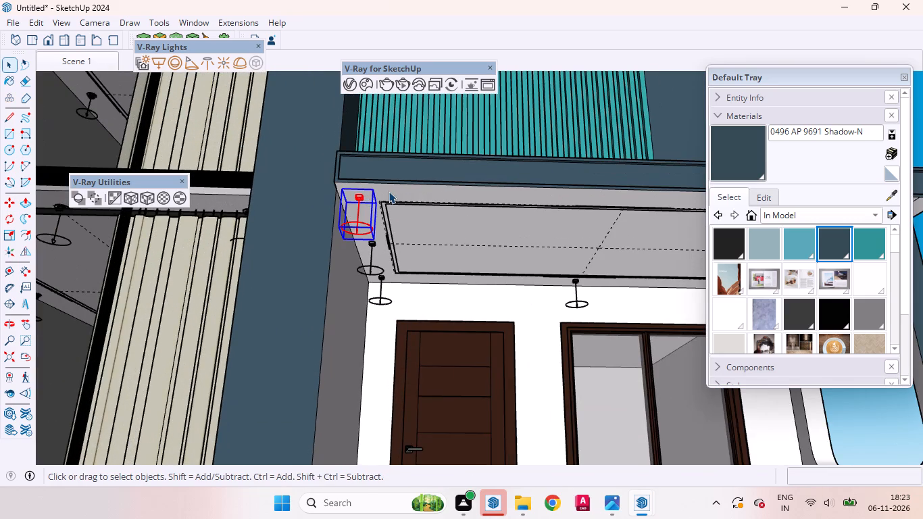
key("m")
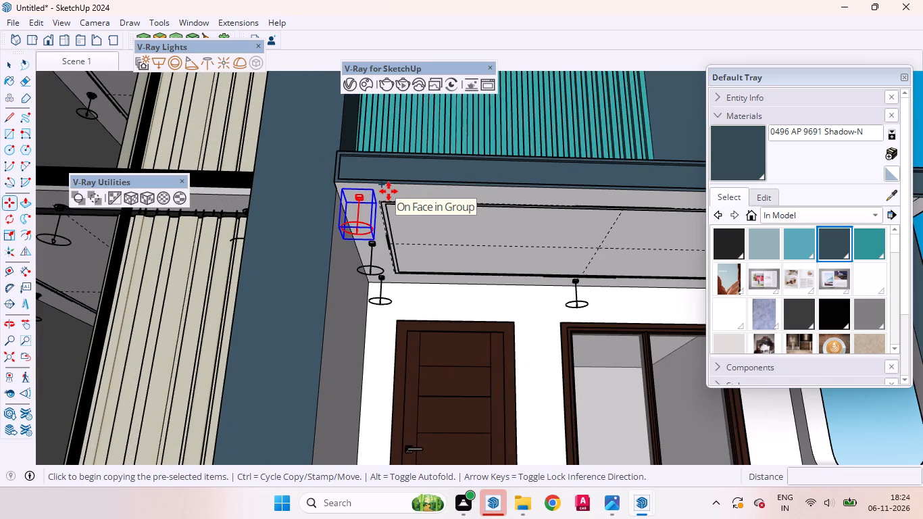
left_click(438, 305)
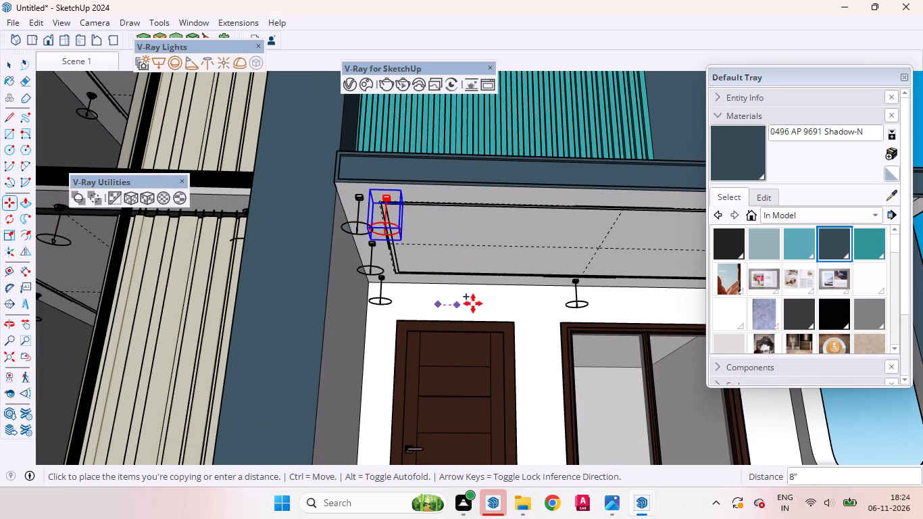
scroll(466, 302, "down", 8)
scroll(537, 299, "up", 4)
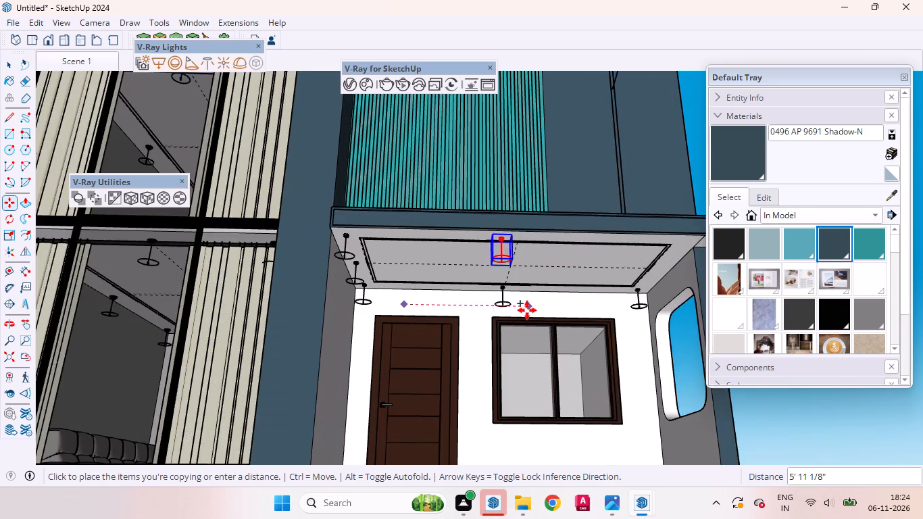
scroll(527, 310, "up", 3)
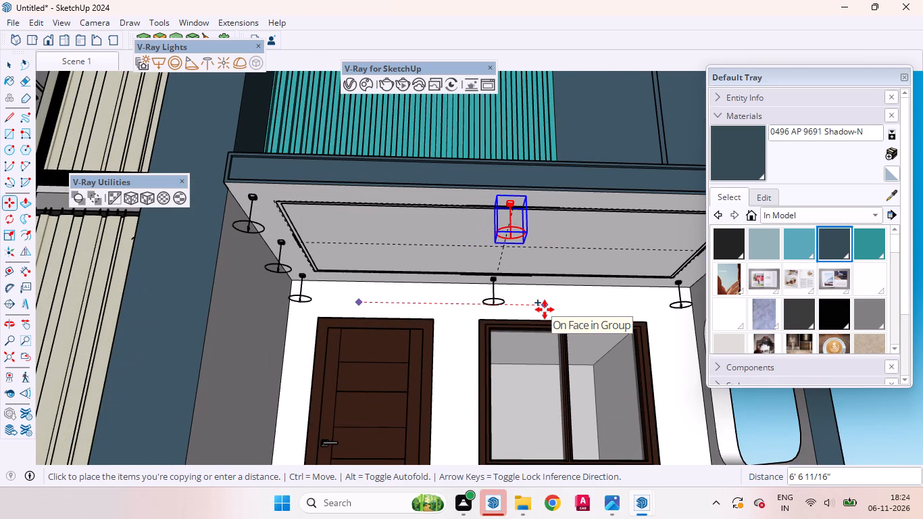
left_click(545, 310)
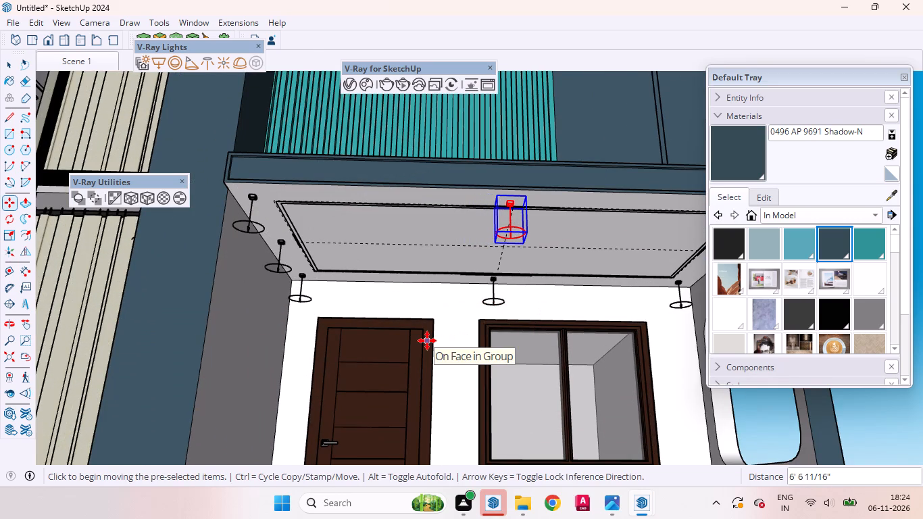
key("shift+asterisk")
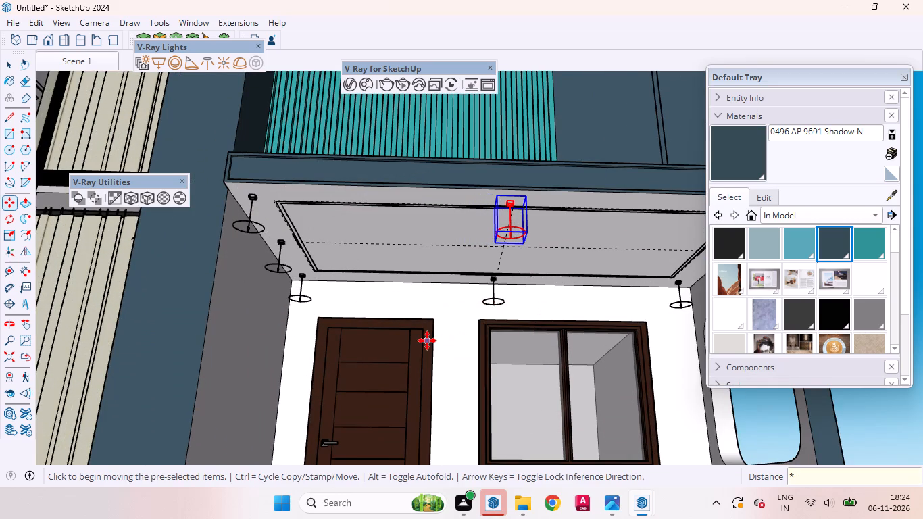
key("2")
key("Return")
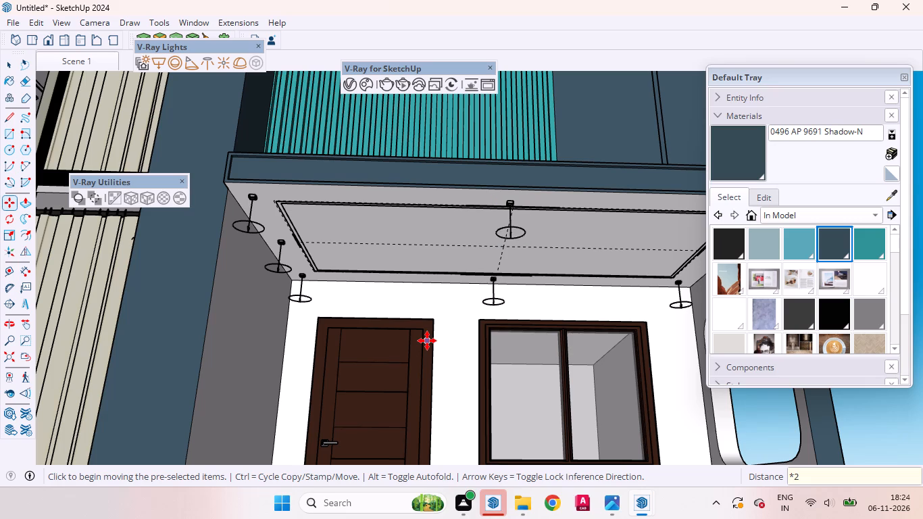
key("space")
scroll(420, 345, "down", 5)
scroll(593, 297, "up", 5)
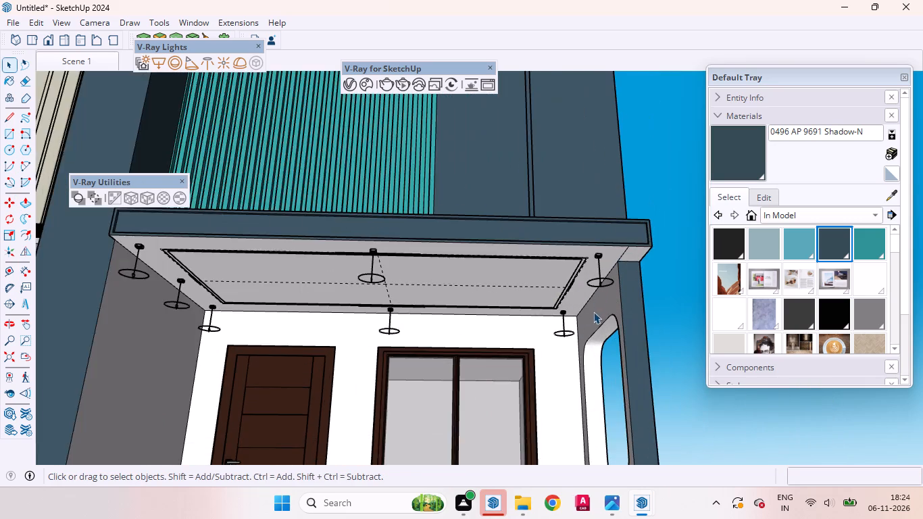
Copy the porch's front outer corner IES light back along the side-opening wall at about 3' 3/4" spacing.
scroll(593, 312, "up", 2)
scroll(497, 343, "down", 9)
middle_click_drag(456, 341, 556, 316)
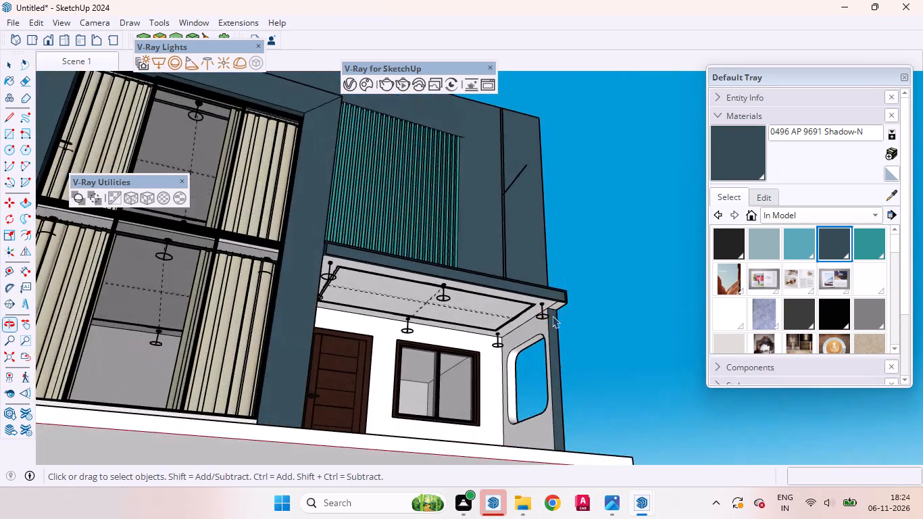
scroll(551, 314, "up", 12)
left_click(532, 295)
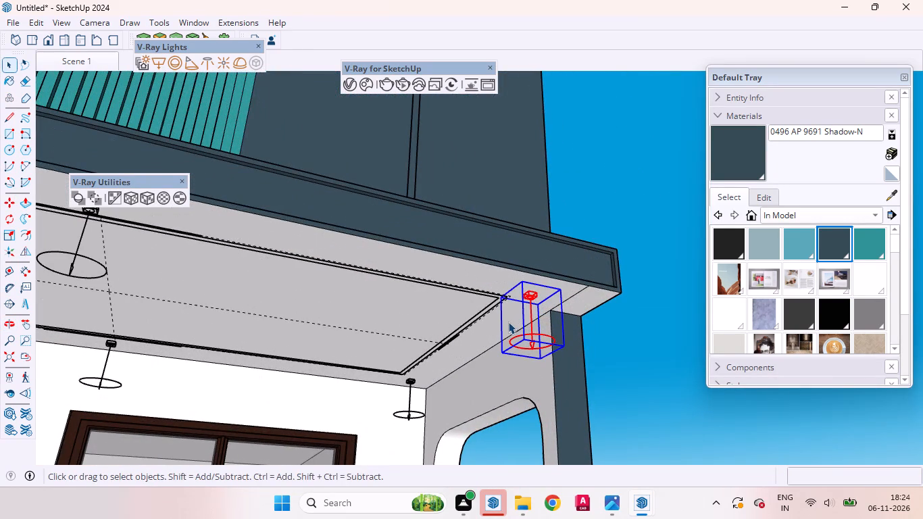
key("m")
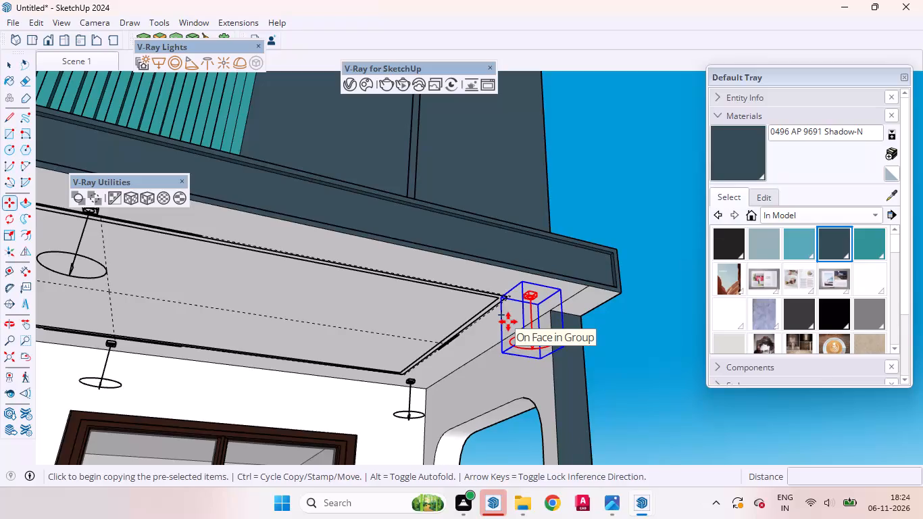
middle_click_drag(474, 360, 632, 323)
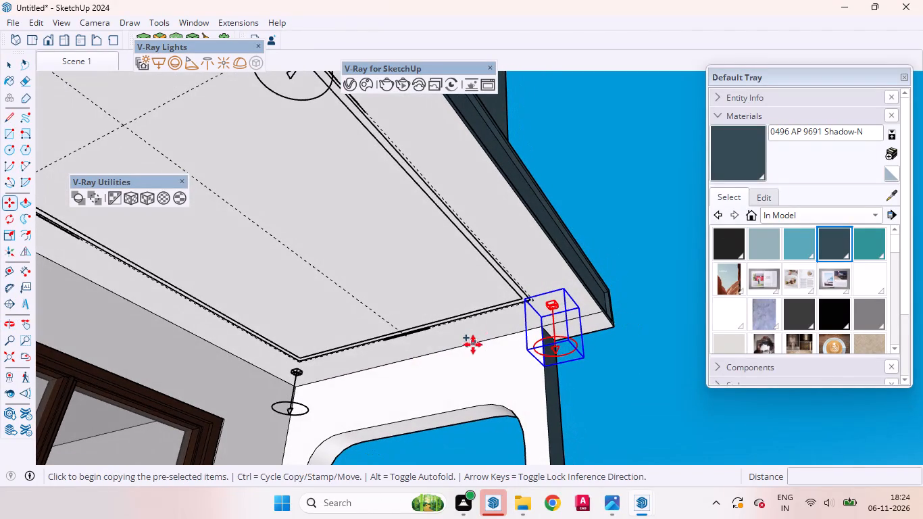
left_click(486, 377)
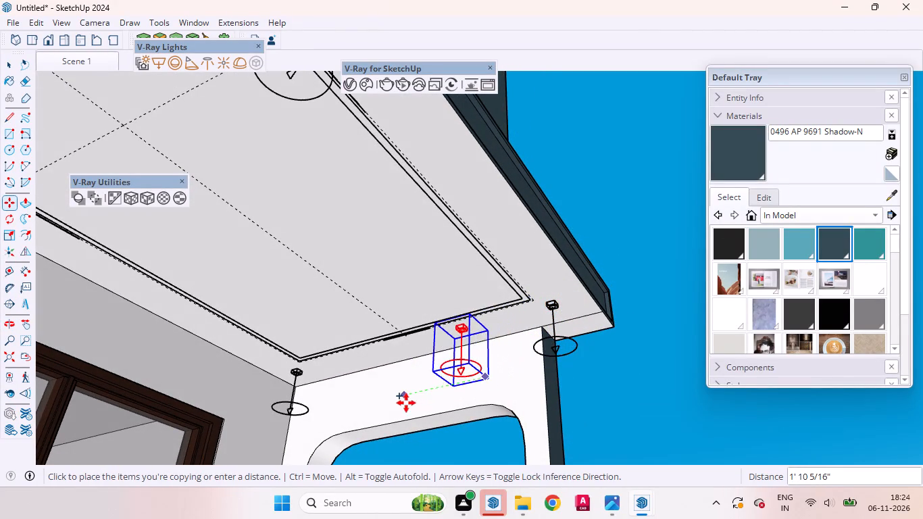
scroll(405, 403, "up", 7)
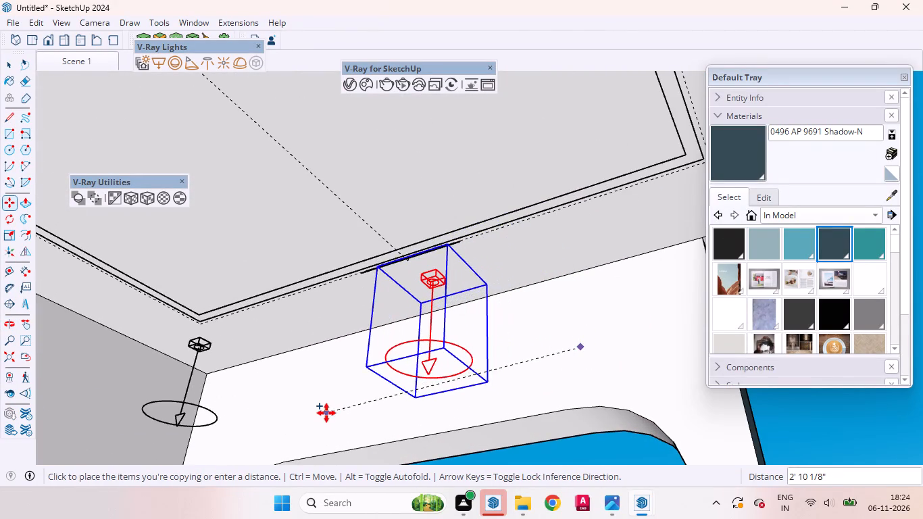
left_click(311, 407)
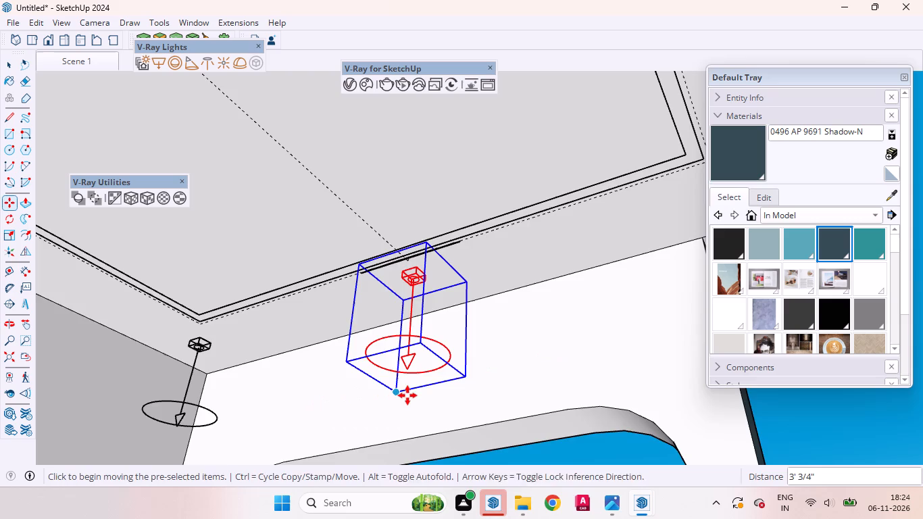
middle_click_drag(410, 400, 232, 492)
scroll(289, 358, "down", 20)
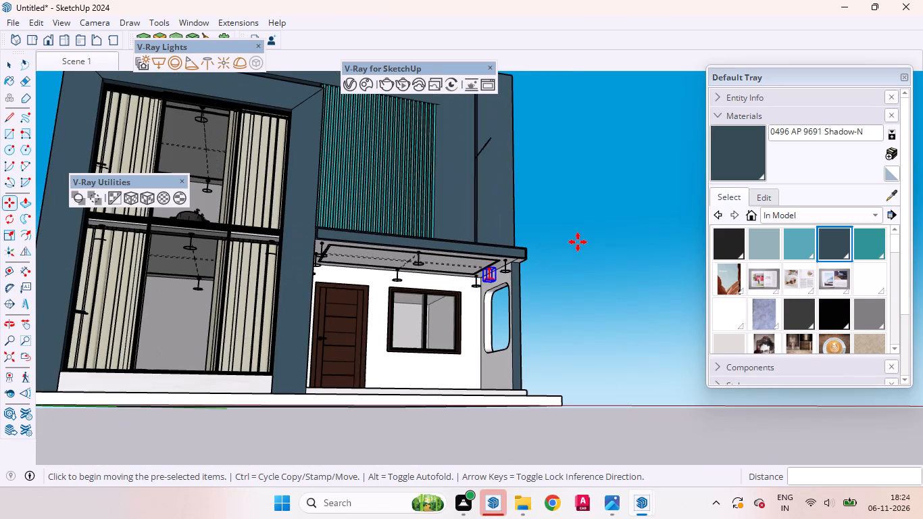
key("space")
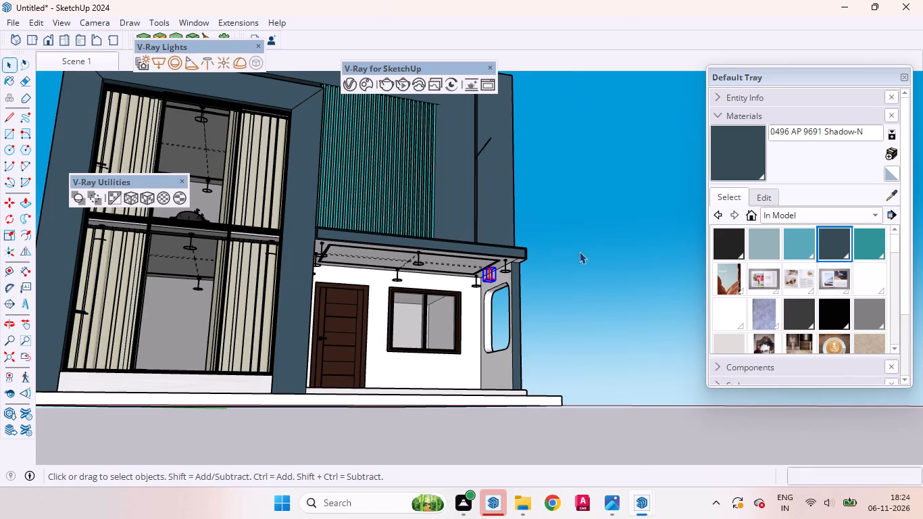
left_click(579, 277)
Examine the porch ceiling downlights and the whole front facade from below and above.
middle_click_drag(568, 291, 352, 245)
scroll(384, 264, "up", 6)
scroll(418, 266, "down", 1)
scroll(419, 266, "up", 2)
scroll(446, 229, "down", 2)
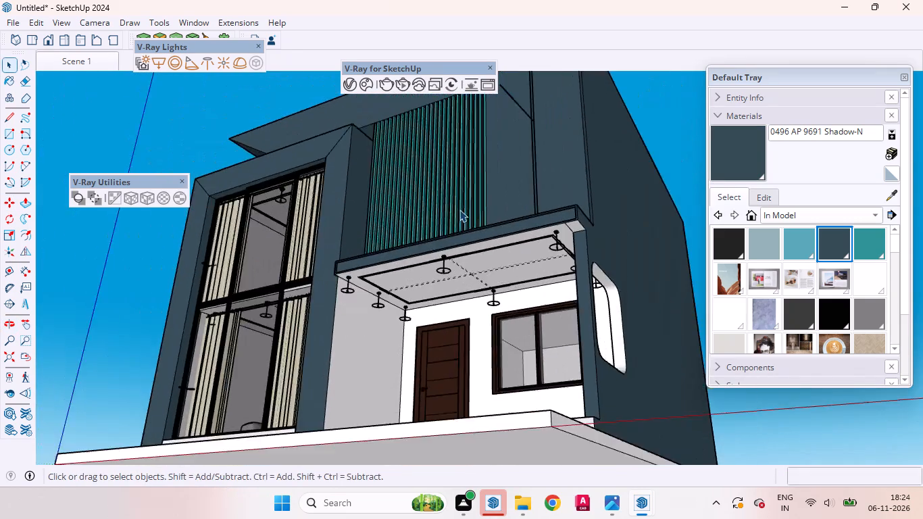
scroll(459, 209, "down", 8)
middle_click_drag(451, 249, 683, 321)
scroll(518, 185, "down", 7)
middle_click_drag(576, 247, 549, 284)
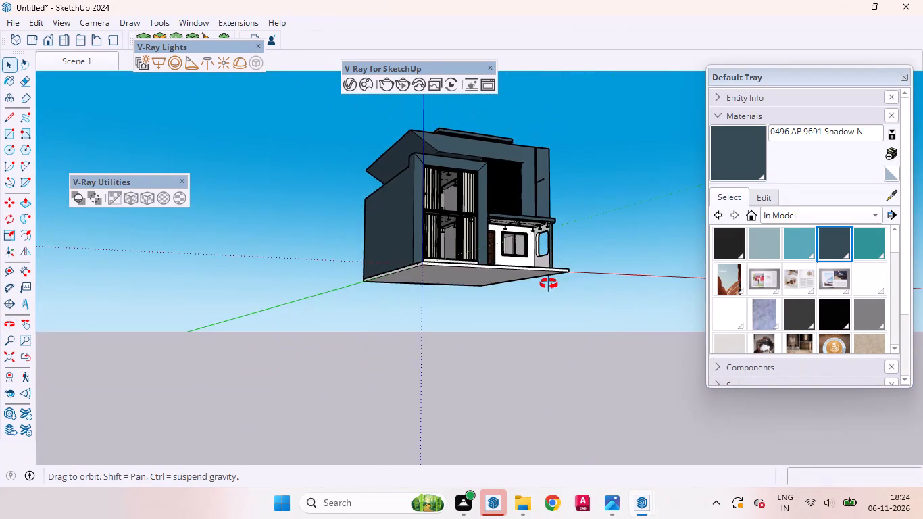
middle_click_drag(549, 284, 364, 355)
scroll(461, 226, "up", 9)
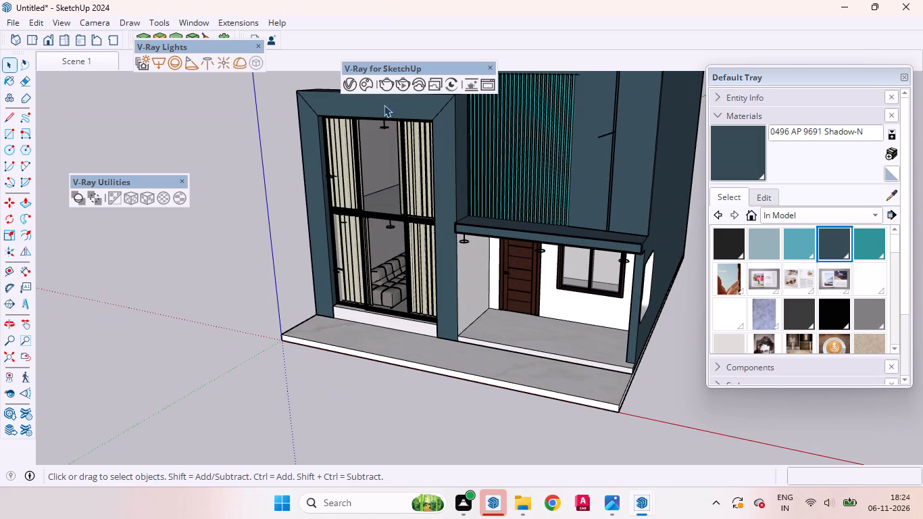
Set the intensity of Mesh Light#2, Mesh Light#3 and Mesh Light#4 to 60 in the V-Ray Asset Editor.
left_click(347, 84)
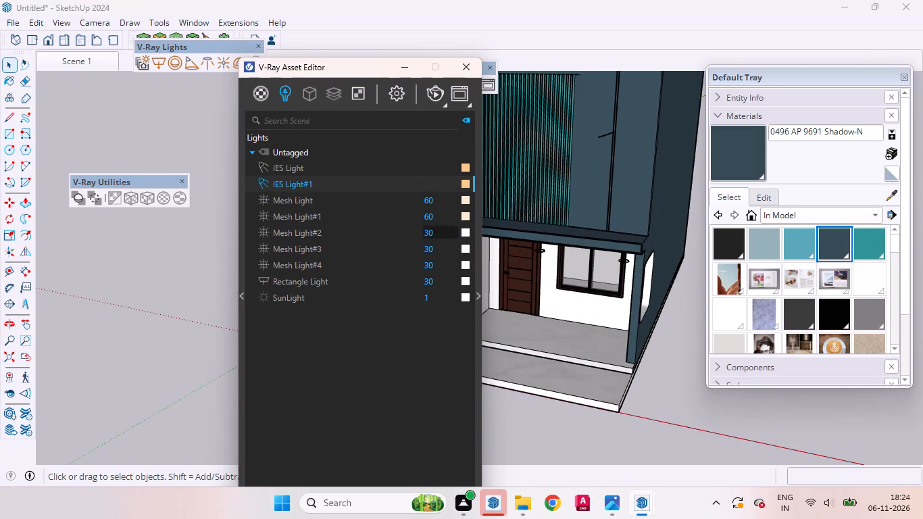
left_click(430, 232)
key("BackSpace")
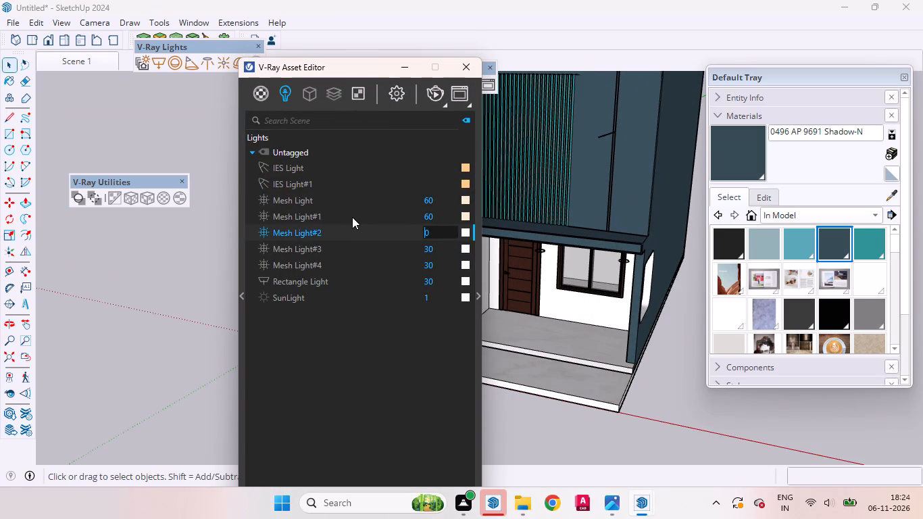
key("6")
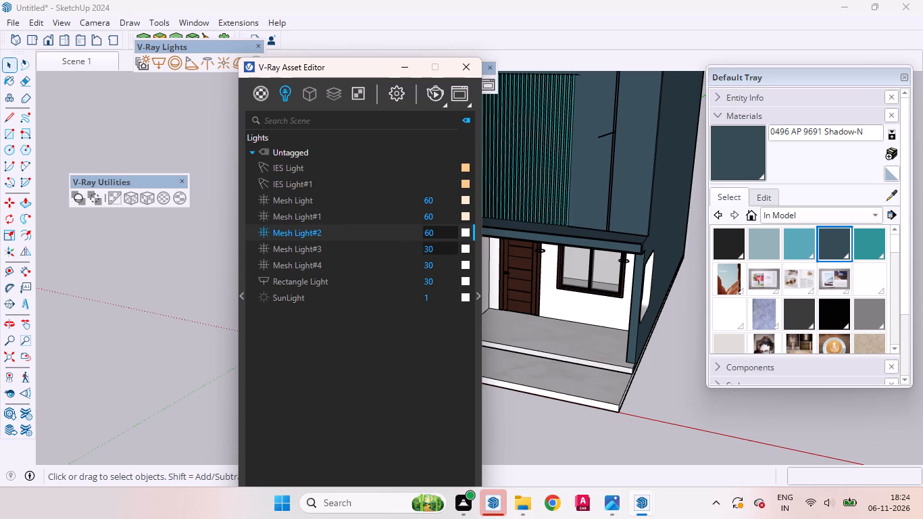
left_click(426, 250)
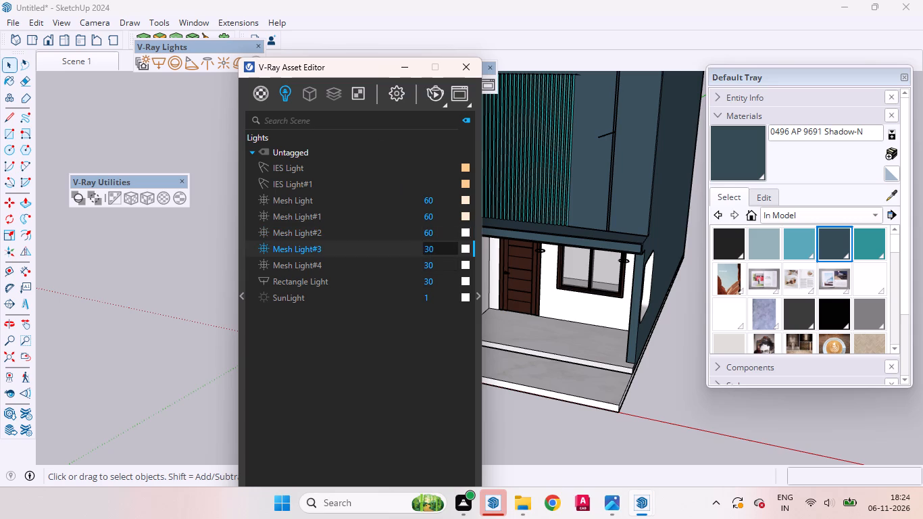
left_click(430, 250)
key("BackSpace")
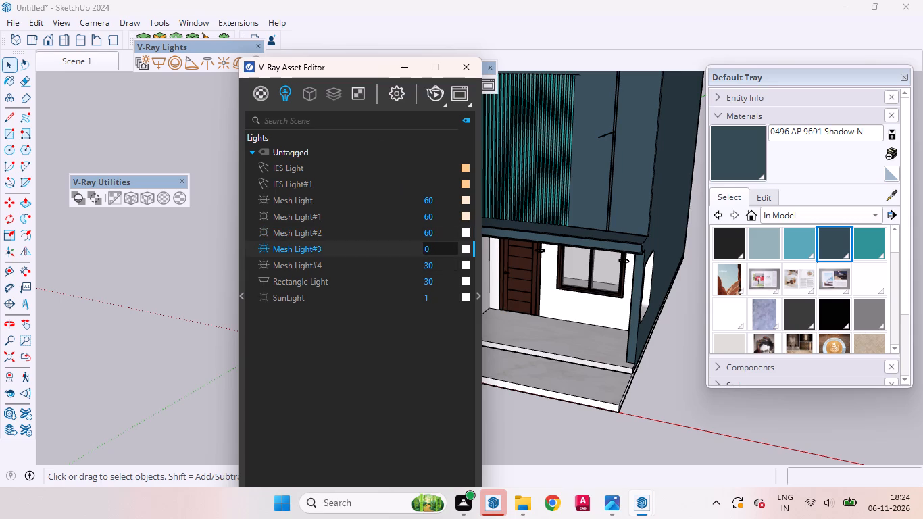
key("6")
left_click(429, 264)
key("BackSpace")
key("6")
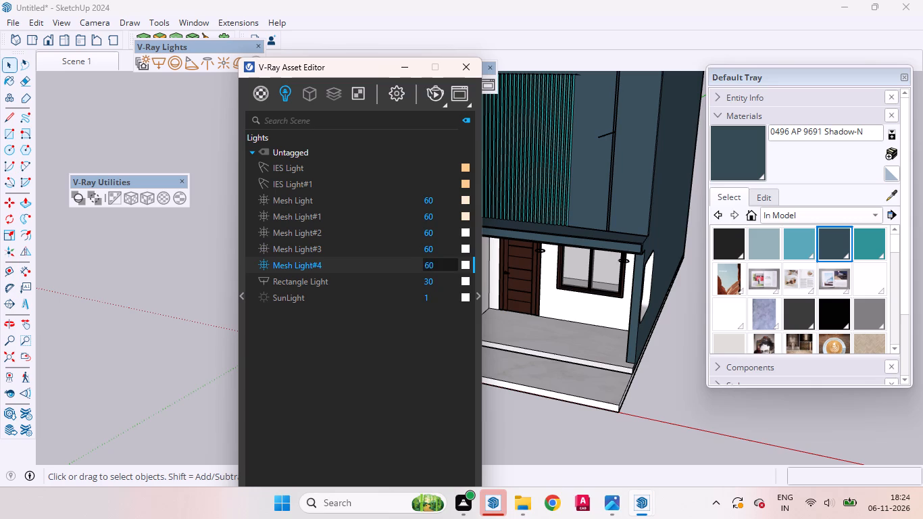
Set the Rectangle Light's intensity to 60.
left_click(426, 282)
left_click(429, 281)
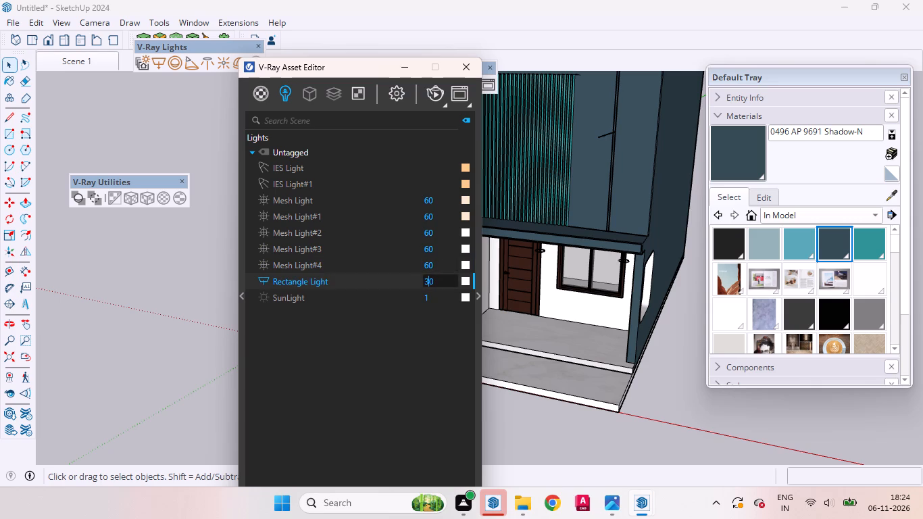
key("BackSpace")
key("6")
key("Return")
Copy the warm orange colour of IES Light#1 onto the Rectangle Light.
left_click(100, 62)
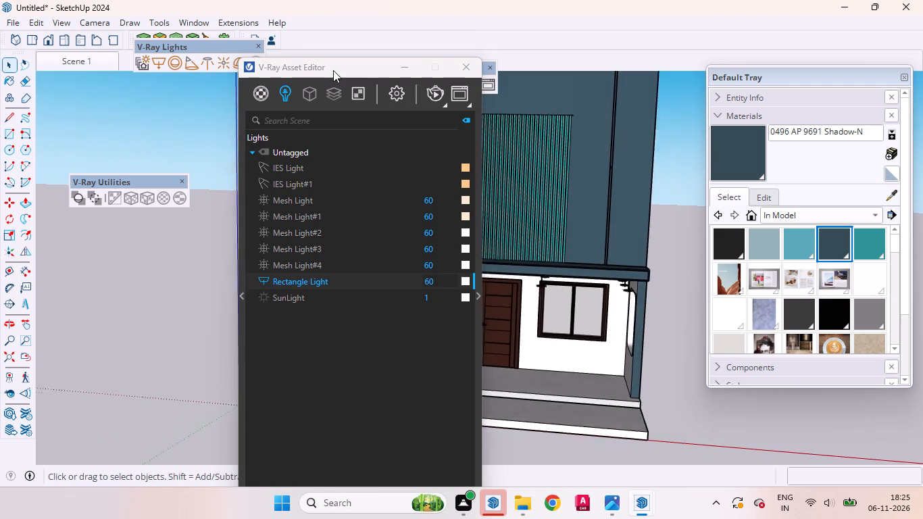
left_click_drag(333, 70, 96, 201)
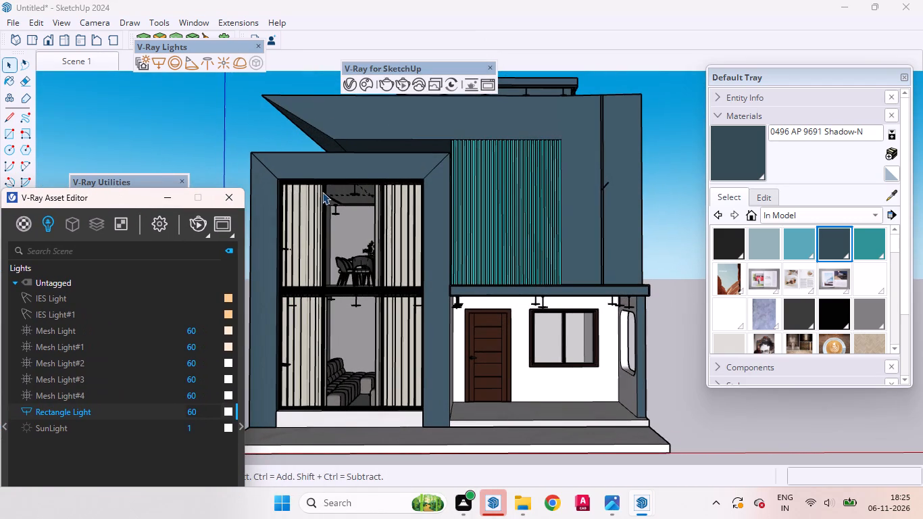
scroll(626, 169, "up", 4)
middle_click_drag(613, 201, 605, 237)
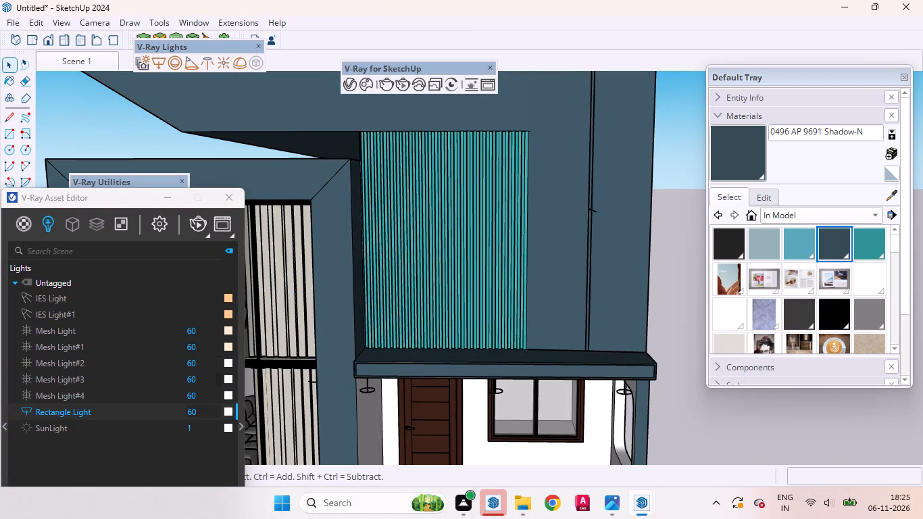
left_click_drag(226, 314, 230, 340)
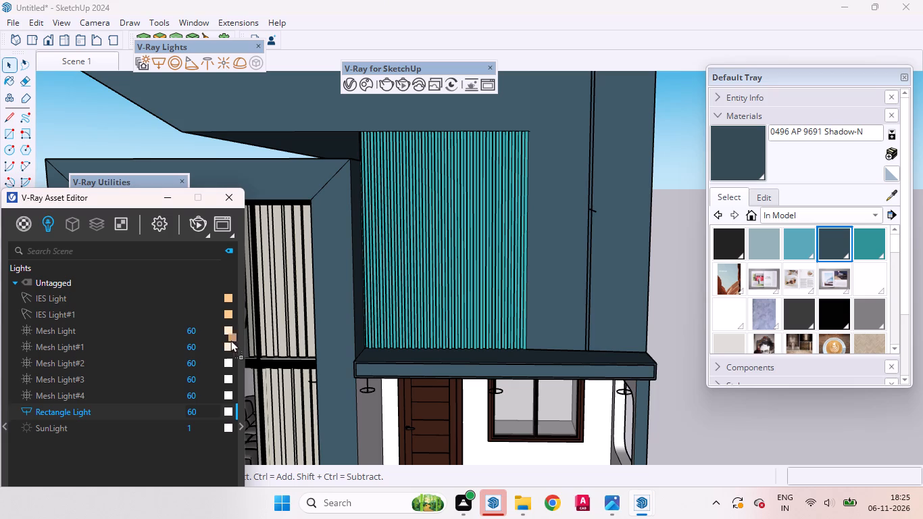
left_click_drag(230, 340, 226, 410)
left_click_drag(139, 195, 180, 289)
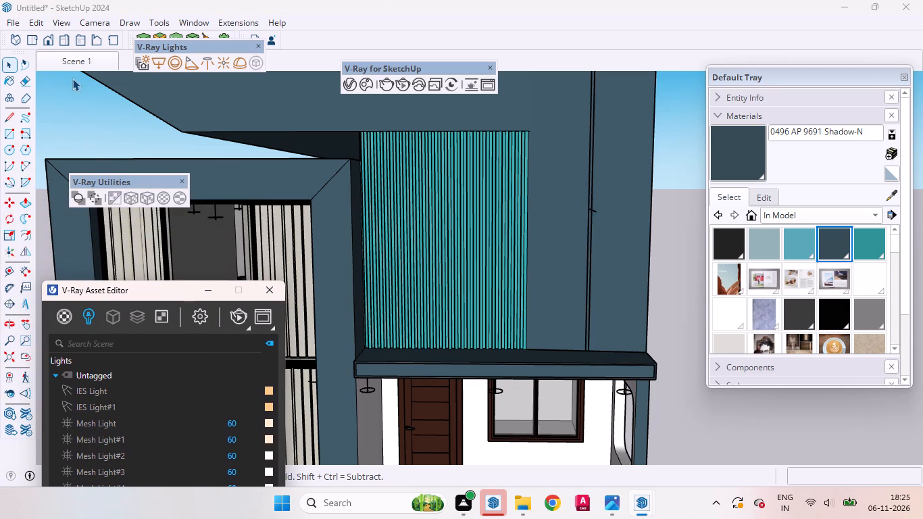
Examine the facade's windows, front platform and porch from several angles.
left_click(74, 64)
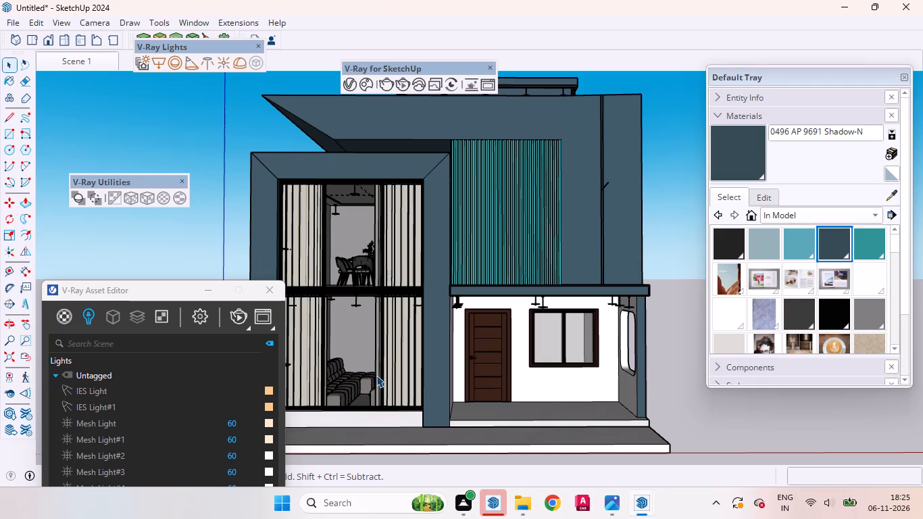
middle_click_drag(539, 446, 386, 498)
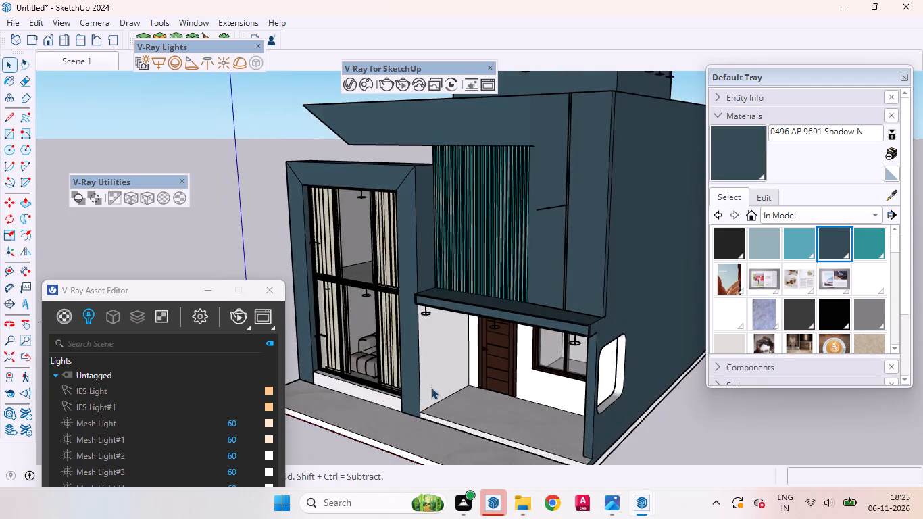
scroll(437, 374, "down", 12)
middle_click_drag(448, 391, 468, 502)
scroll(484, 389, "up", 7)
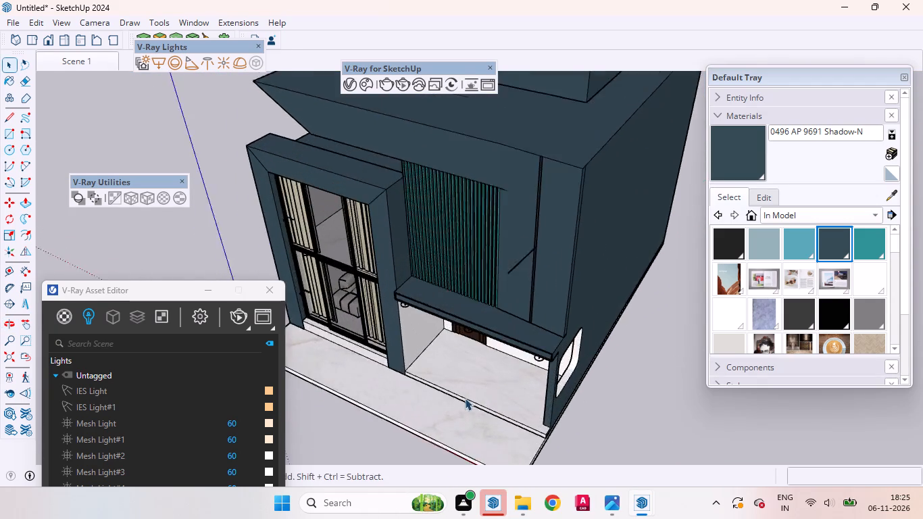
scroll(465, 398, "up", 3)
middle_click_drag(465, 399, 647, 303)
scroll(643, 303, "up", 1)
scroll(591, 337, "down", 9)
scroll(447, 373, "up", 5)
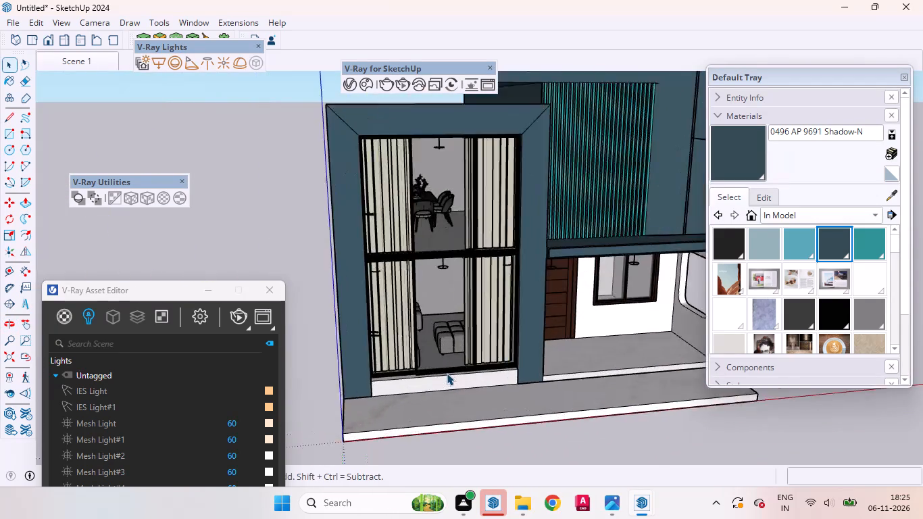
scroll(447, 373, "up", 7)
scroll(435, 383, "down", 1)
Restore the Scene 1 view and start a V-Ray render of the front facade.
left_click(75, 59)
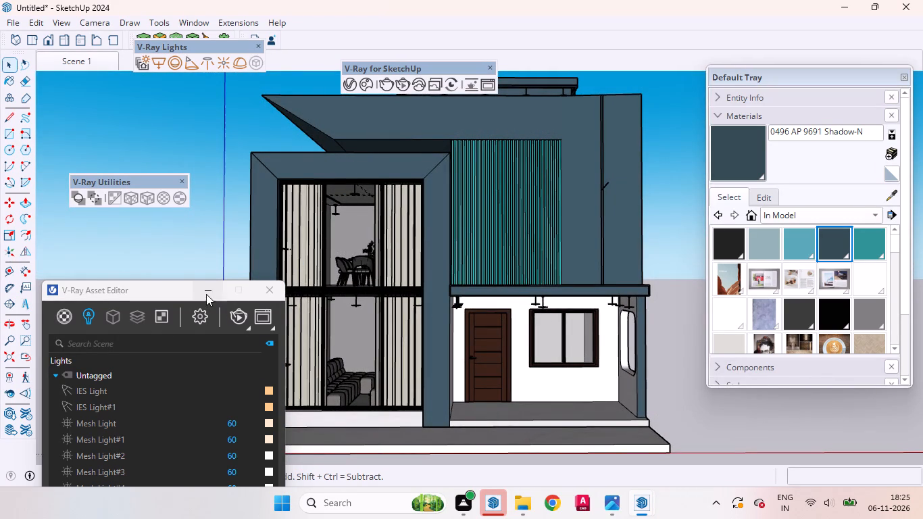
left_click_drag(166, 289, 203, 107)
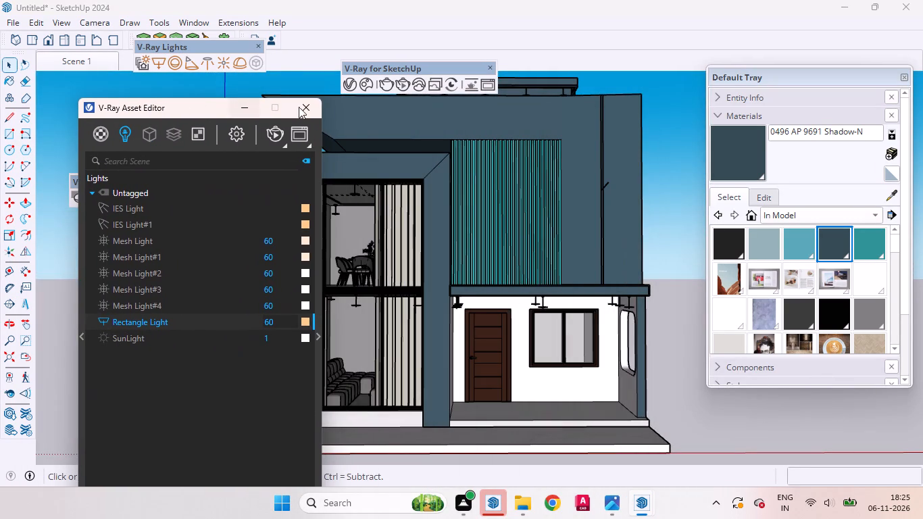
left_click(276, 134)
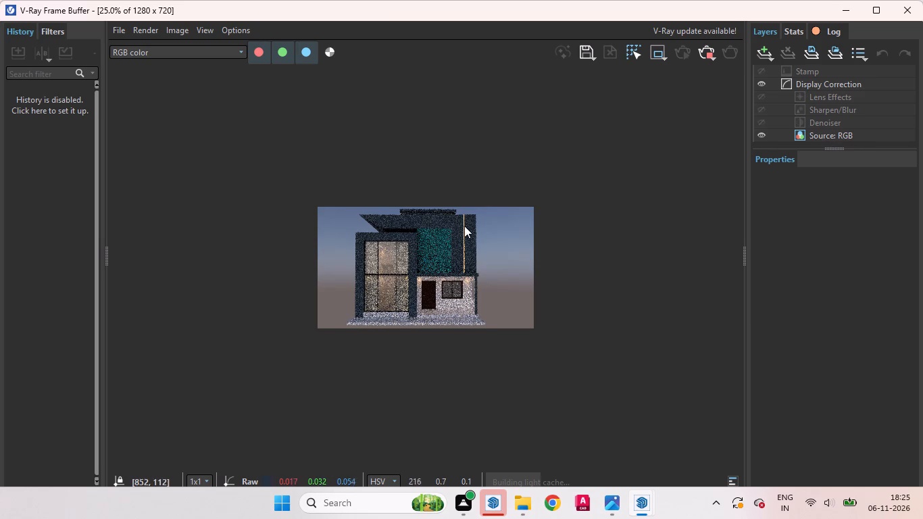
Examine the facade render up close, checking the tall windows, teal panel, vertical light strip, rooftop canopy and porch downlights.
scroll(461, 204, "up", 1)
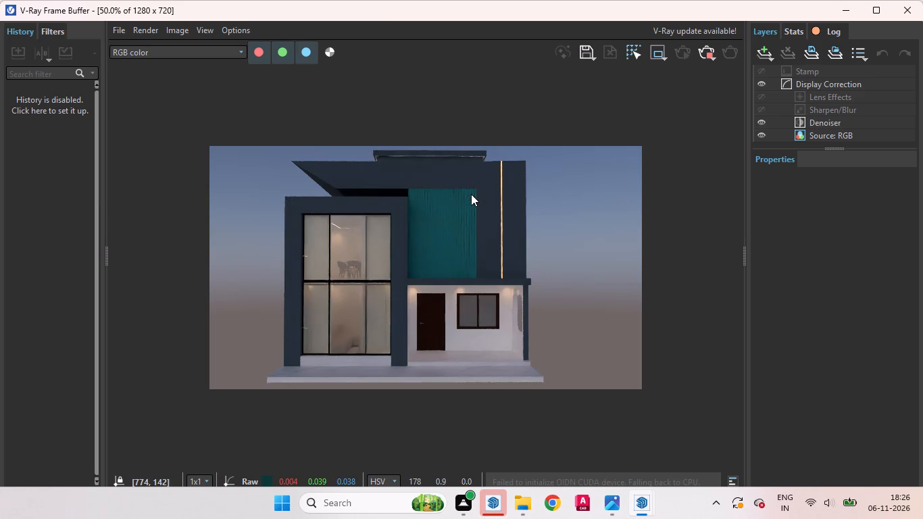
scroll(387, 144, "up", 1)
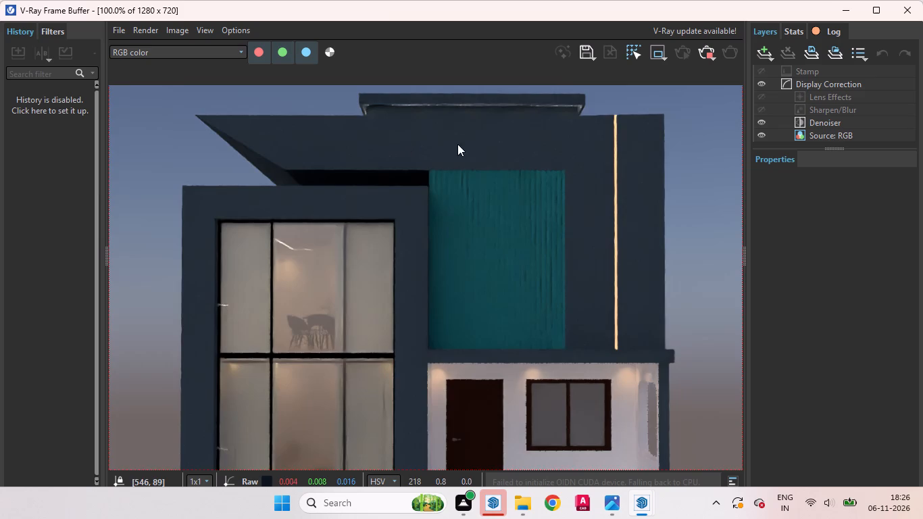
scroll(468, 144, "down", 2)
scroll(430, 218, "up", 2)
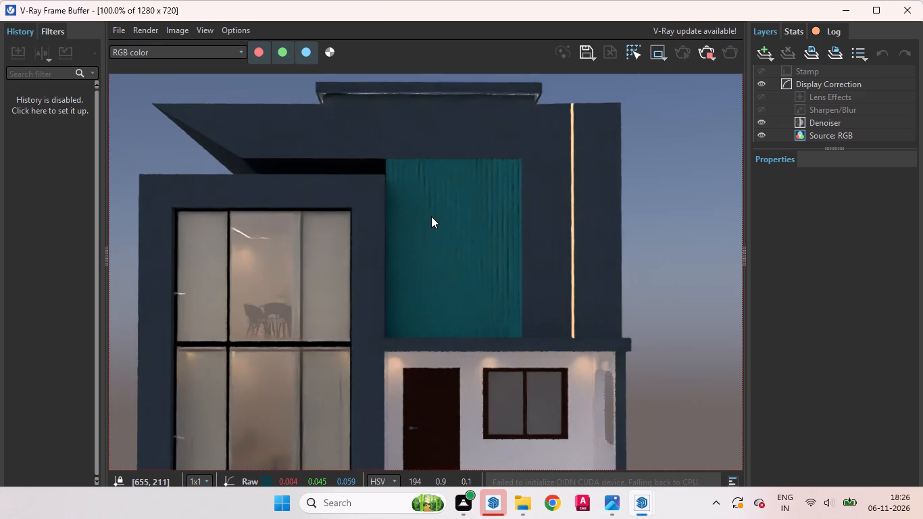
scroll(489, 198, "down", 1)
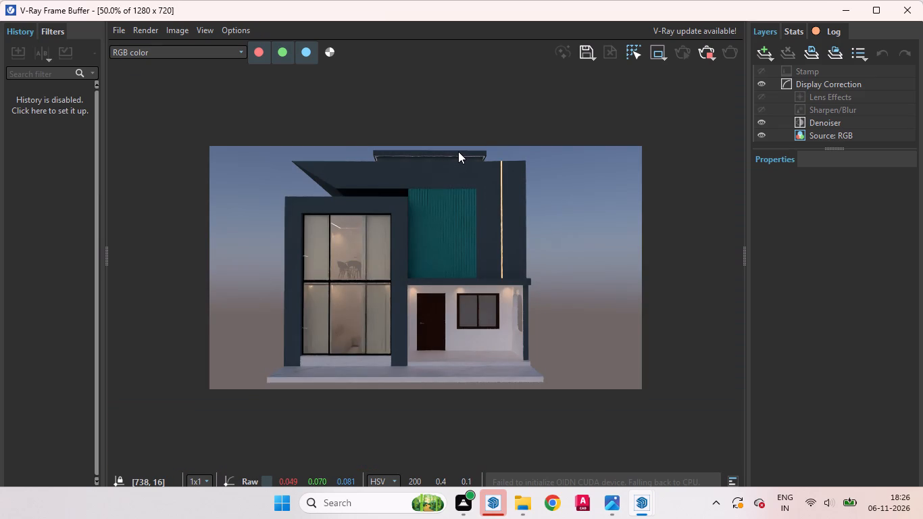
scroll(463, 261, "up", 1)
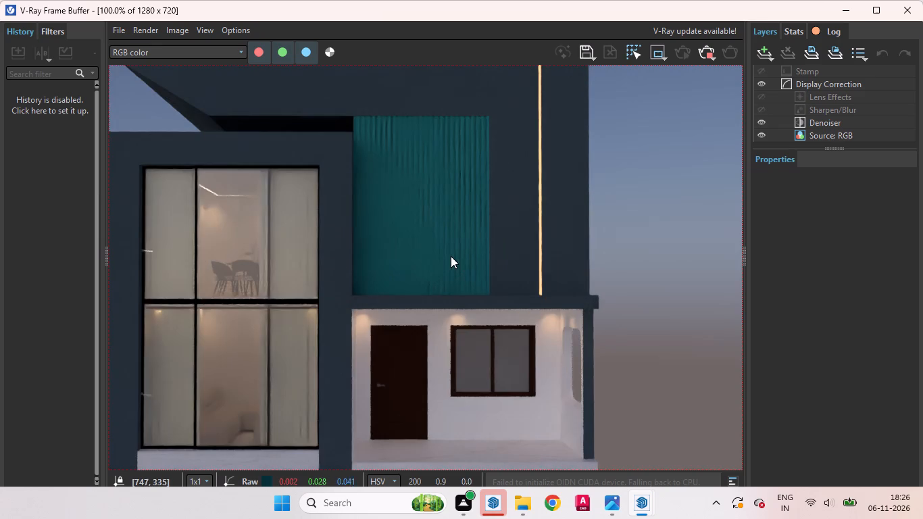
scroll(449, 257, "down", 1)
scroll(322, 286, "up", 1)
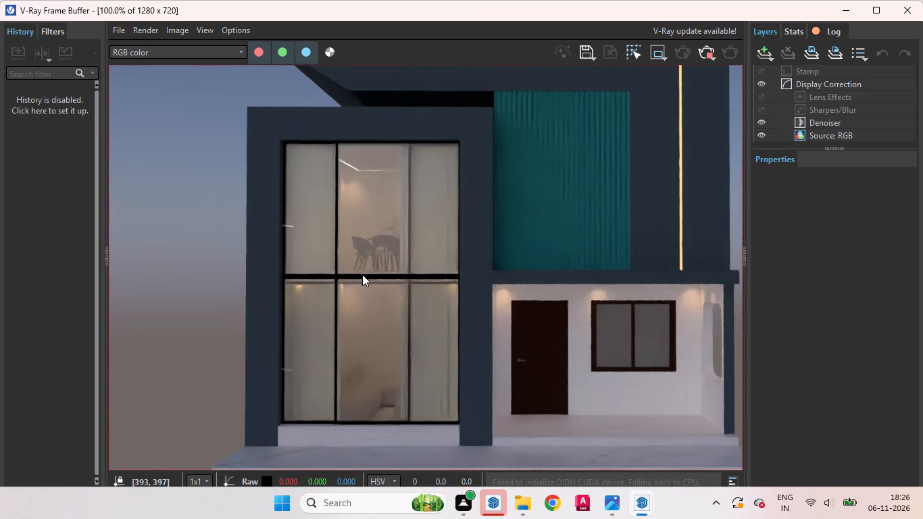
scroll(370, 261, "down", 1)
scroll(343, 364, "up", 1)
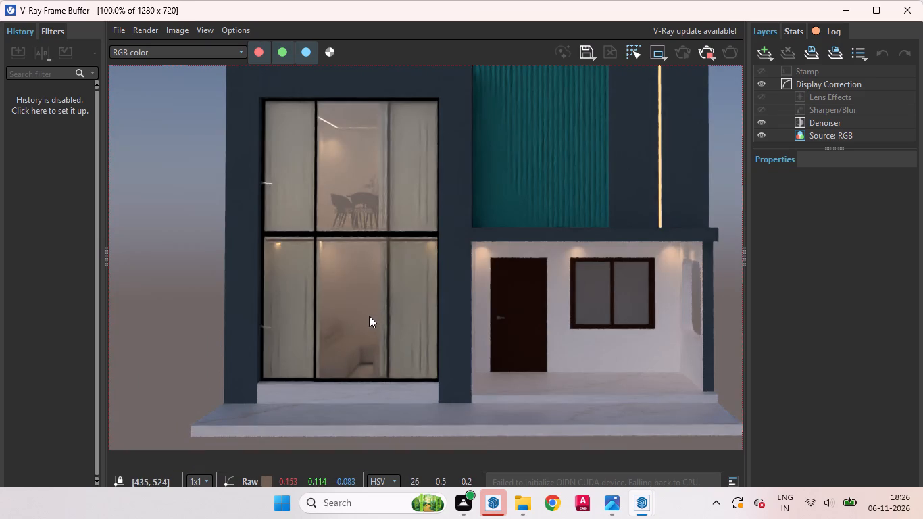
scroll(369, 316, "down", 1)
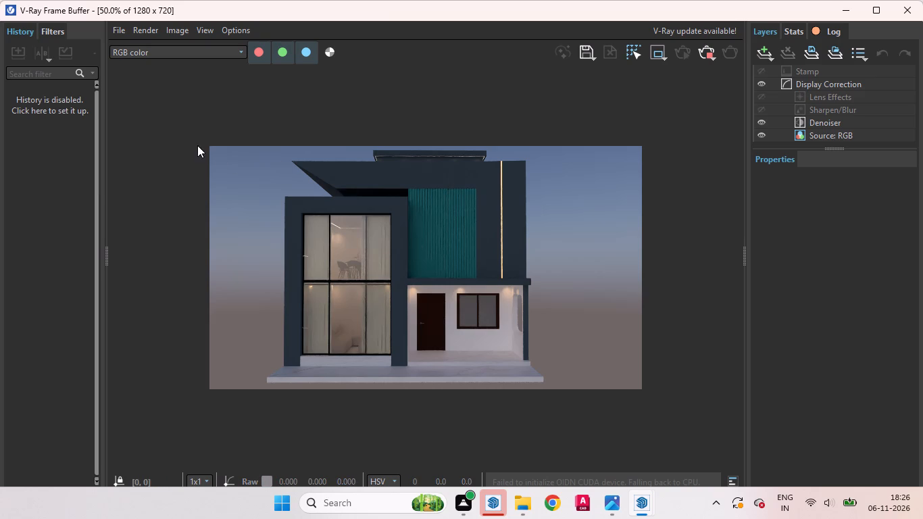
left_click_drag(208, 145, 625, 371)
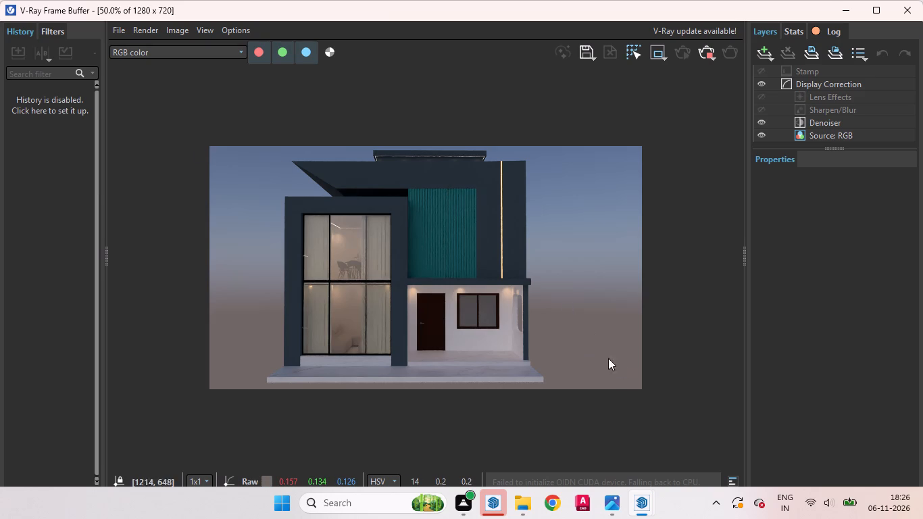
scroll(515, 312, "up", 1)
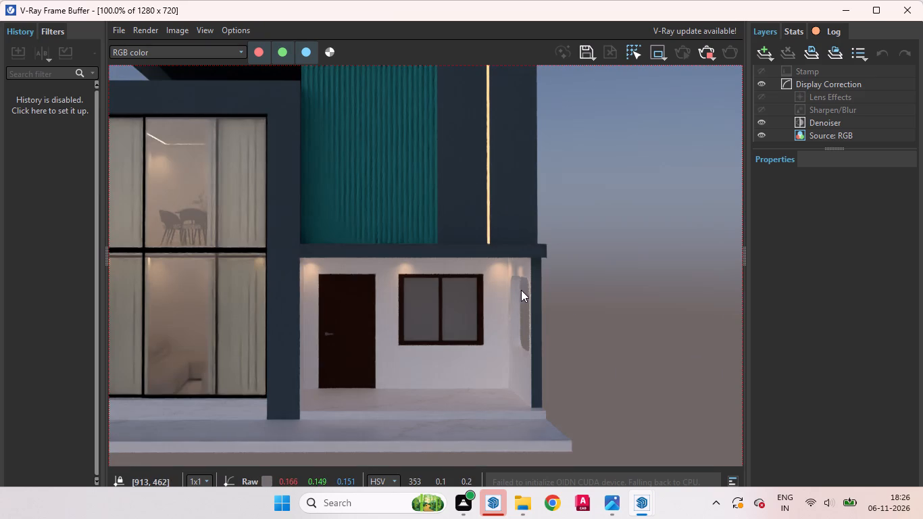
middle_click_drag(521, 291, 524, 255)
scroll(517, 259, "down", 1)
scroll(462, 286, "up", 2)
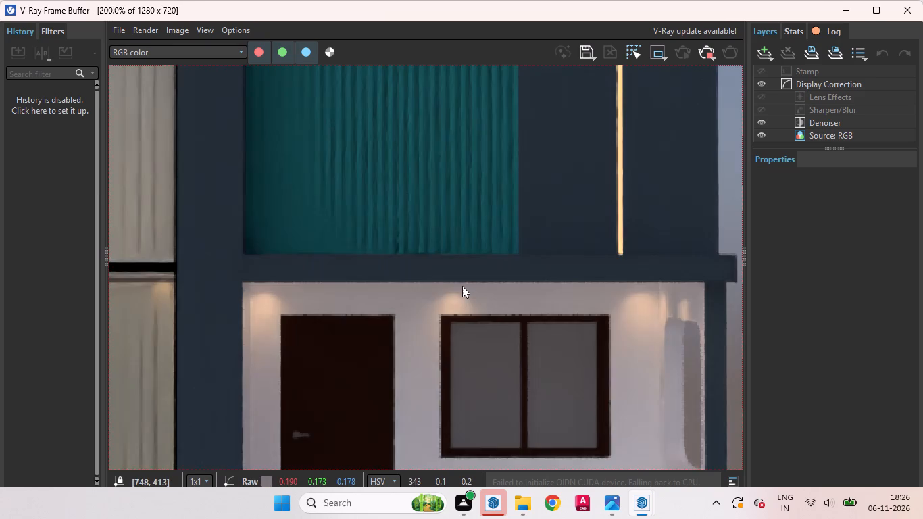
scroll(464, 292, "down", 1)
middle_click_drag(459, 293, 431, 270)
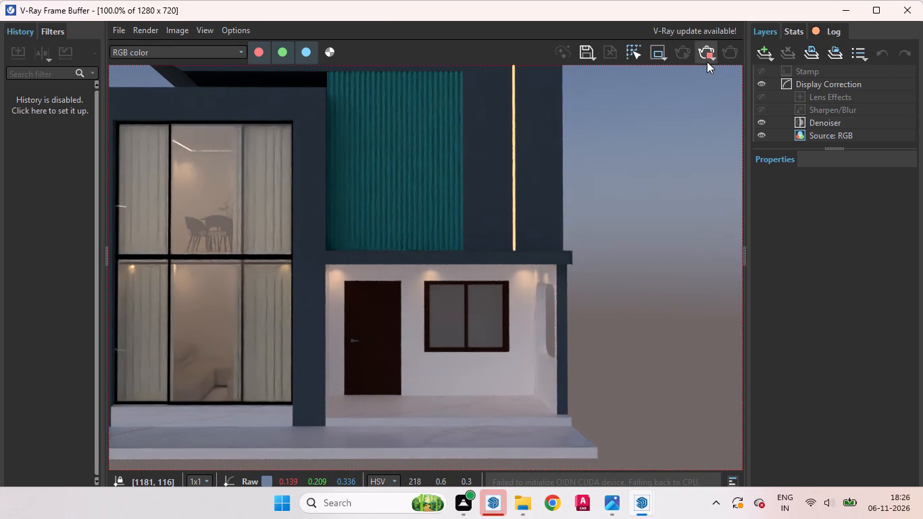
scroll(624, 271, "down", 2)
scroll(434, 257, "down", 1)
scroll(434, 257, "up", 1)
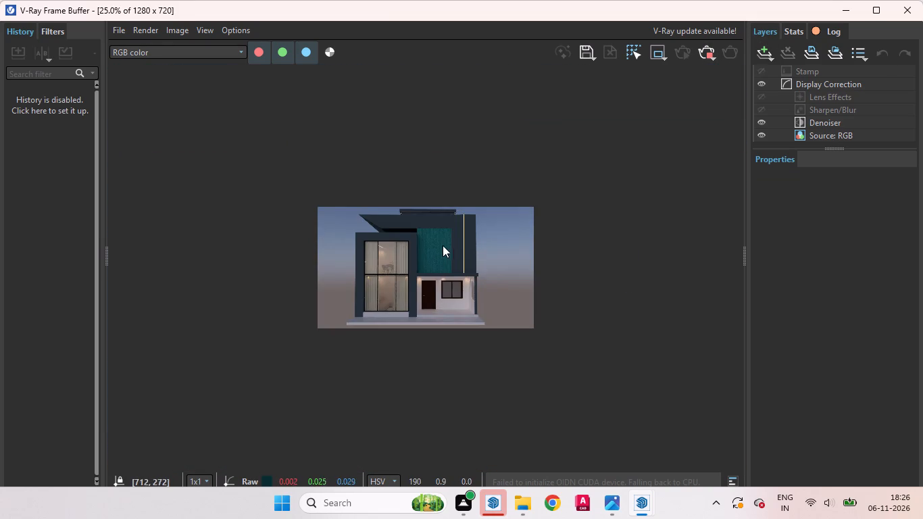
scroll(443, 237, "up", 1)
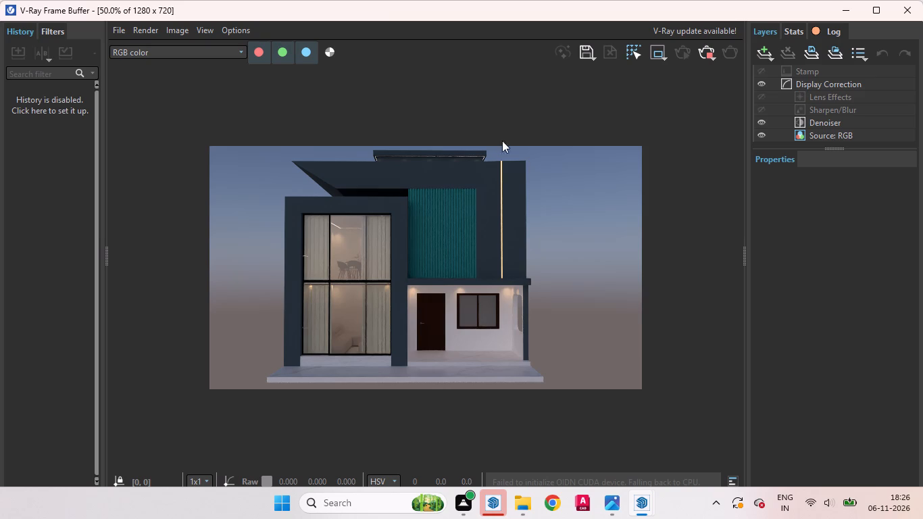
Stop the running render and return to the model.
left_click(707, 51)
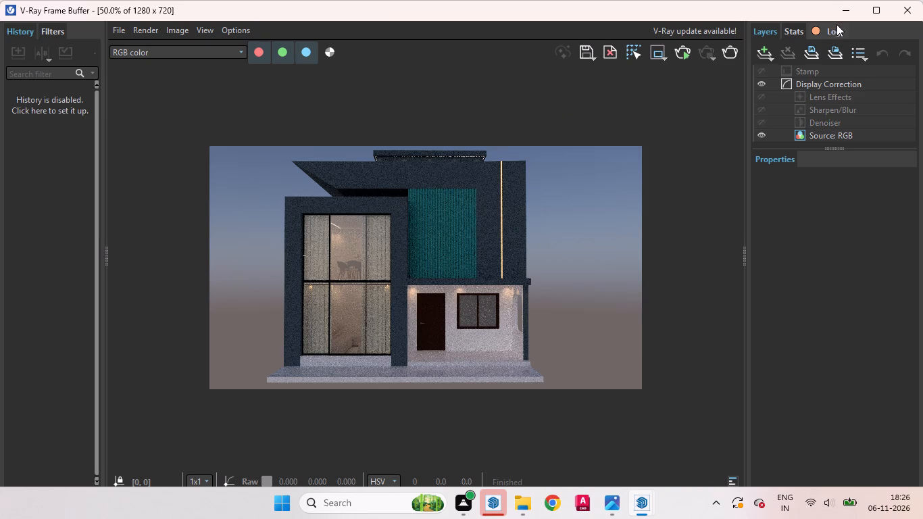
left_click(839, 18)
Examine the downlights and light strip on the underside of the rooftop canopy.
scroll(553, 286, "down", 4)
scroll(564, 295, "up", 4)
scroll(557, 297, "down", 4)
scroll(572, 301, "up", 2)
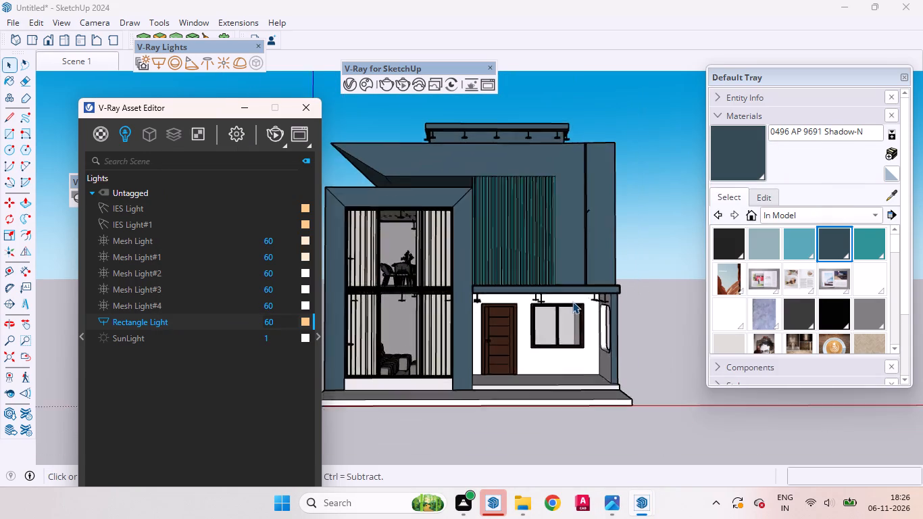
scroll(572, 301, "up", 3)
scroll(571, 304, "down", 4)
scroll(499, 117, "up", 4)
scroll(489, 156, "down", 1)
scroll(489, 155, "up", 13)
scroll(484, 115, "down", 1)
scroll(484, 115, "up", 15)
middle_click_drag(494, 159, 499, 118)
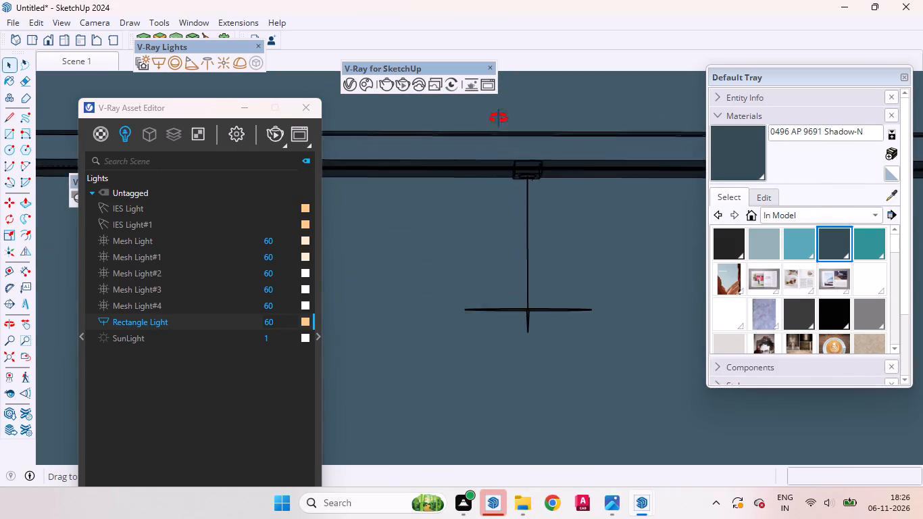
middle_click_drag(499, 118, 562, 2)
scroll(461, 205, "up", 7)
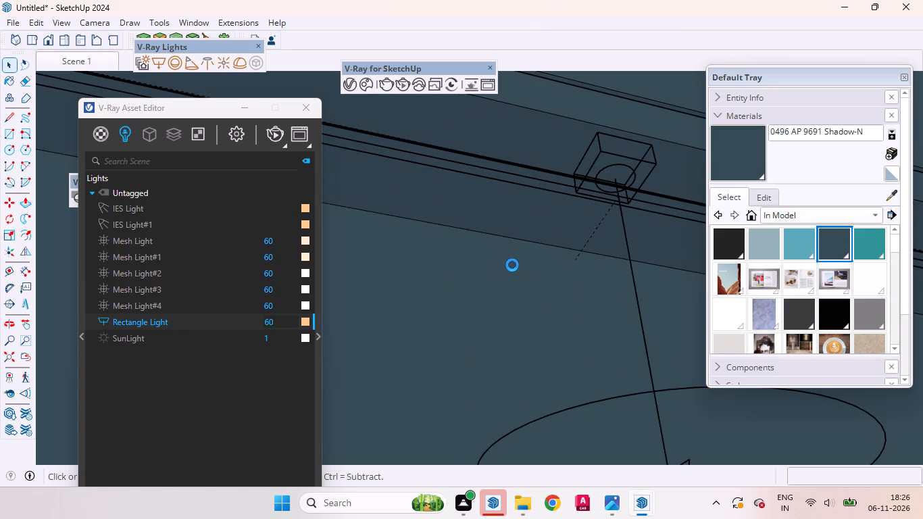
scroll(491, 283, "down", 4)
scroll(551, 233, "down", 8)
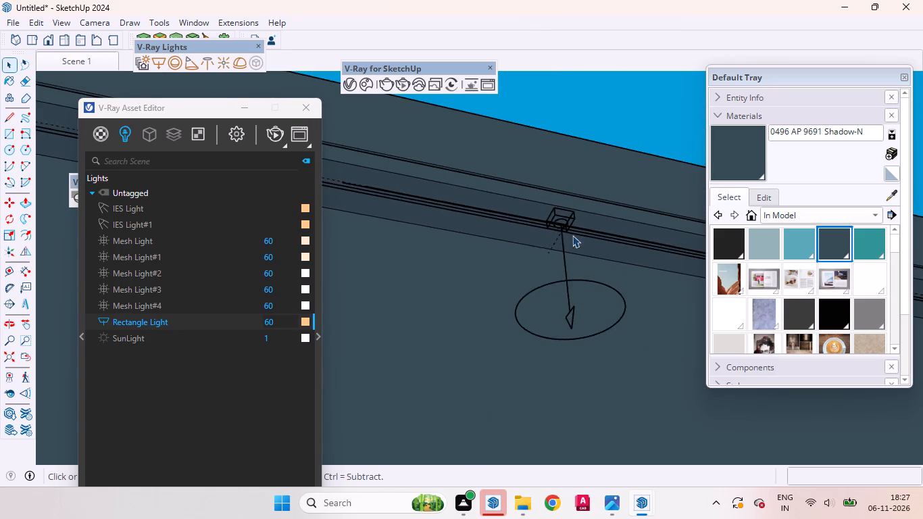
scroll(599, 241, "up", 8)
left_click(595, 230)
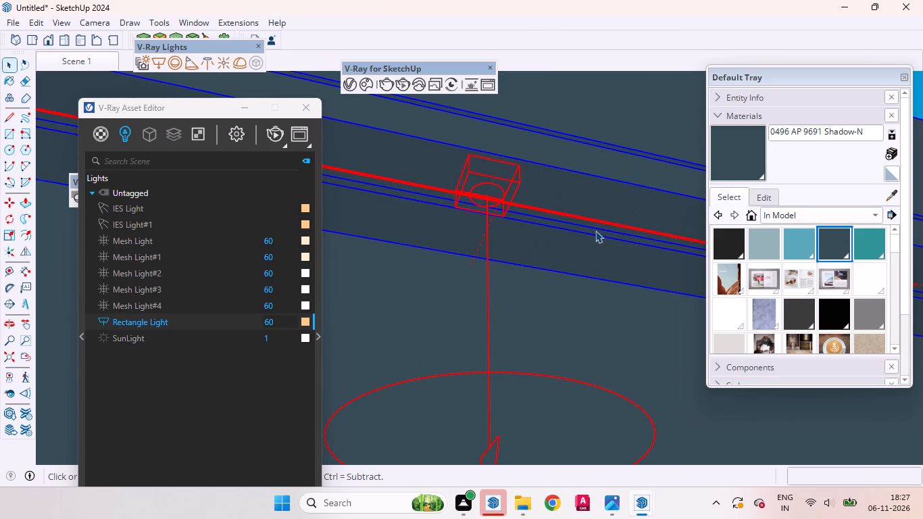
left_click(594, 232)
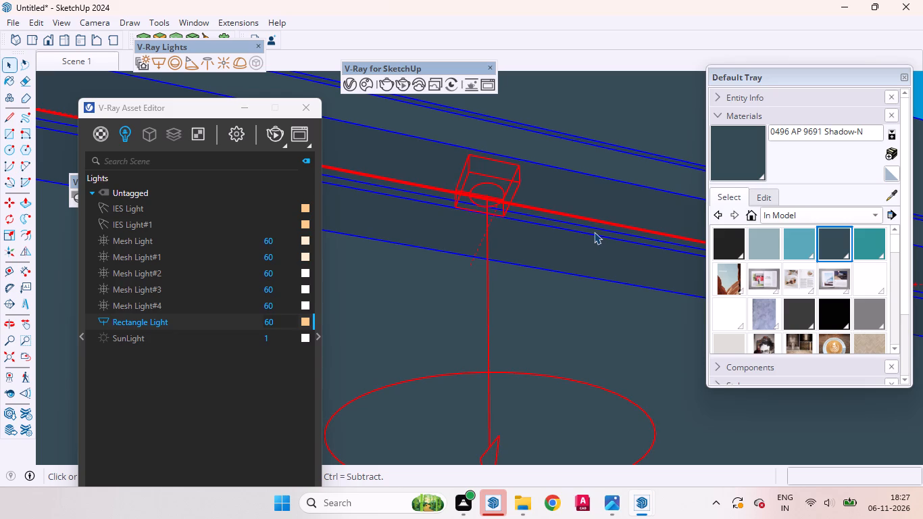
left_click(594, 232)
left_click(594, 230)
scroll(536, 280, "down", 10)
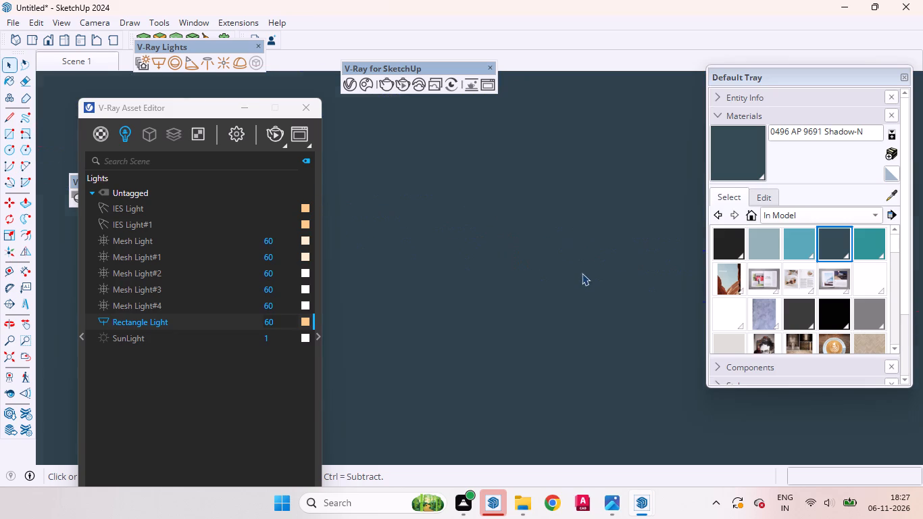
scroll(582, 273, "down", 6)
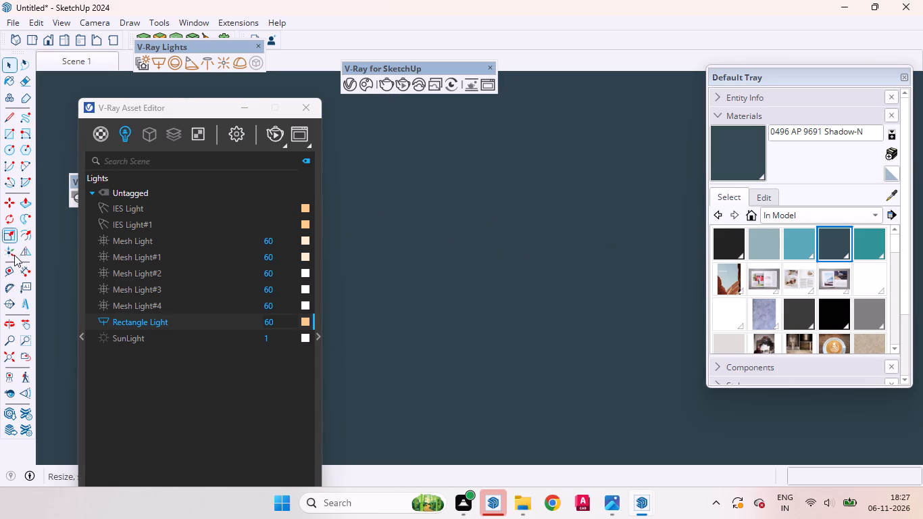
Open the rooftop canopy group for editing and select the long edge beside the strip on its underside.
left_click(29, 353)
middle_click_drag(653, 249, 576, 441)
scroll(555, 292, "down", 20)
scroll(555, 292, "down", 11)
scroll(449, 275, "up", 4)
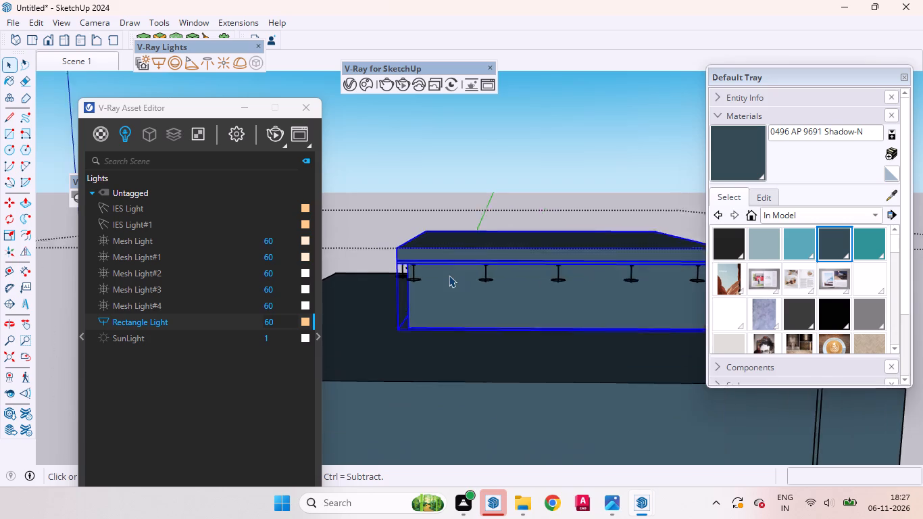
scroll(449, 275, "up", 1)
double_click(468, 291)
scroll(479, 260, "up", 1)
scroll(479, 260, "down", 1)
scroll(479, 260, "up", 4)
middle_click_drag(437, 263, 479, 159)
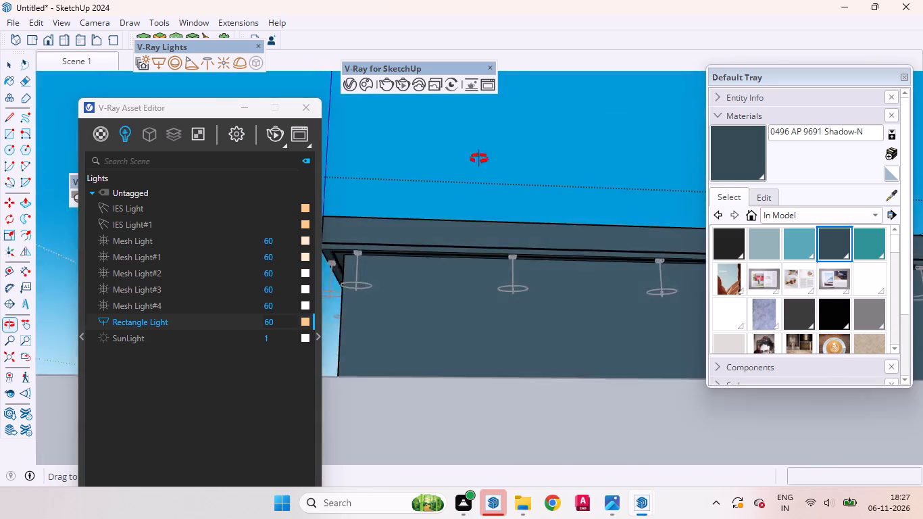
middle_click_drag(479, 159, 526, 200)
scroll(459, 215, "up", 10)
scroll(425, 318, "up", 1)
scroll(427, 314, "down", 5)
middle_click_drag(439, 367, 479, 226)
scroll(412, 338, "up", 11)
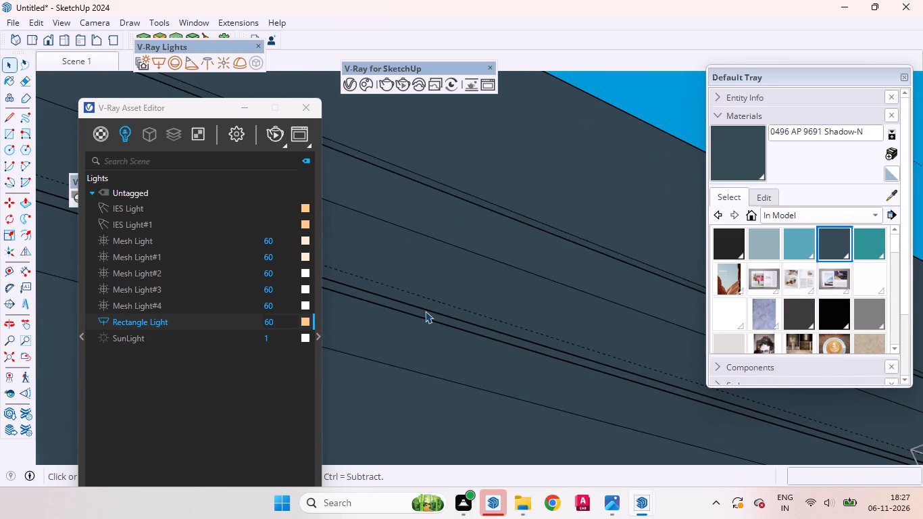
left_click(426, 311)
left_click(420, 324)
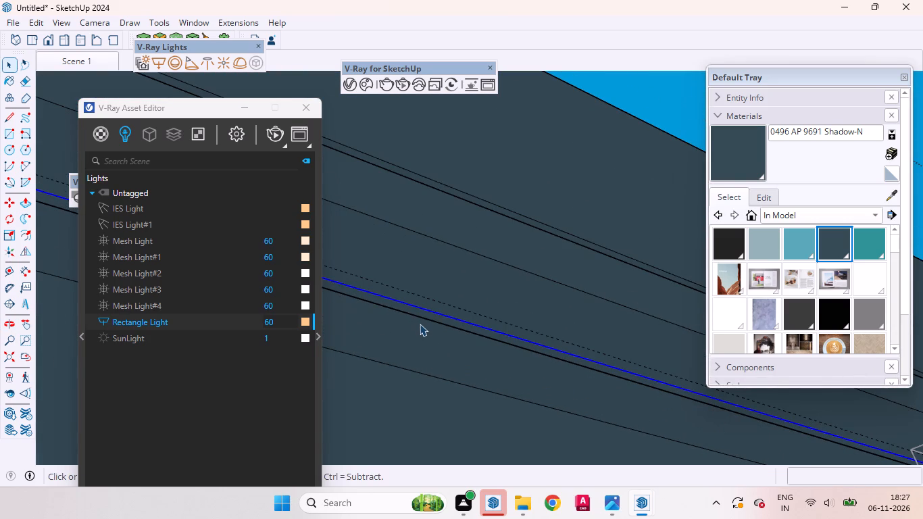
left_click(439, 316)
Copy the warm orange colour of IES Light#1 onto Mesh Light and Mesh Light#1 through Mesh Light#4.
left_click_drag(306, 225, 308, 241)
left_click_drag(308, 242, 309, 259)
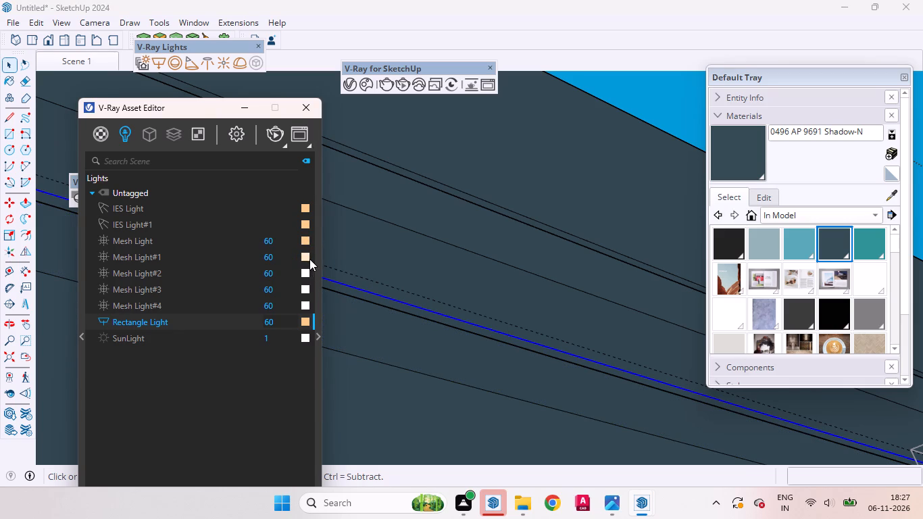
left_click(309, 259)
left_click_drag(305, 241, 307, 258)
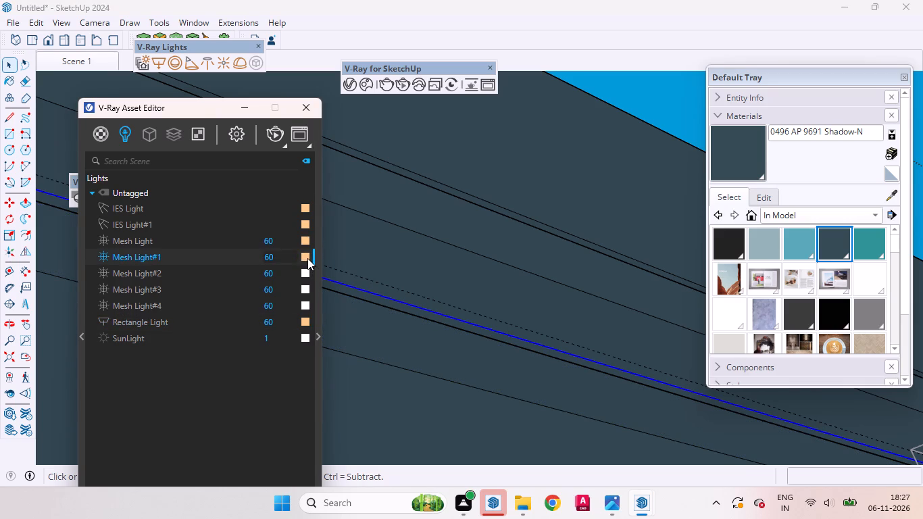
left_click_drag(307, 258, 305, 275)
left_click_drag(304, 274, 305, 289)
left_click_drag(305, 289, 306, 307)
Return to the Scene 1 view and examine the light strip and adjoining long edges on the rooftop canopy's underside.
middle_click_drag(375, 293, 301, 364)
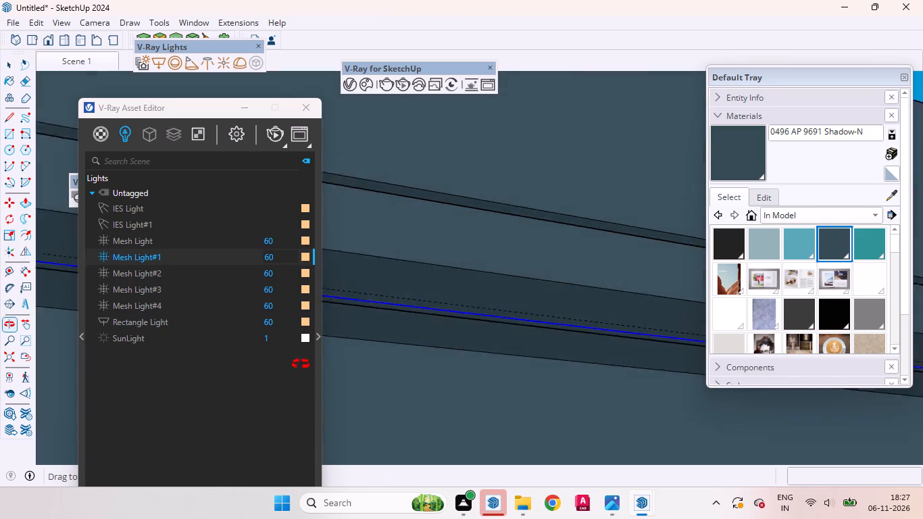
middle_click_drag(301, 364, 295, 364)
left_click(75, 65)
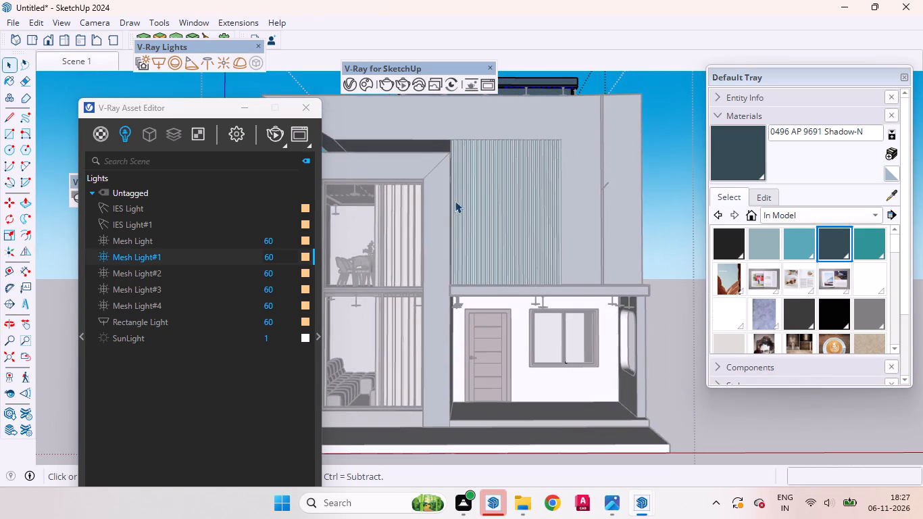
scroll(473, 295, "down", 4)
scroll(476, 115, "up", 17)
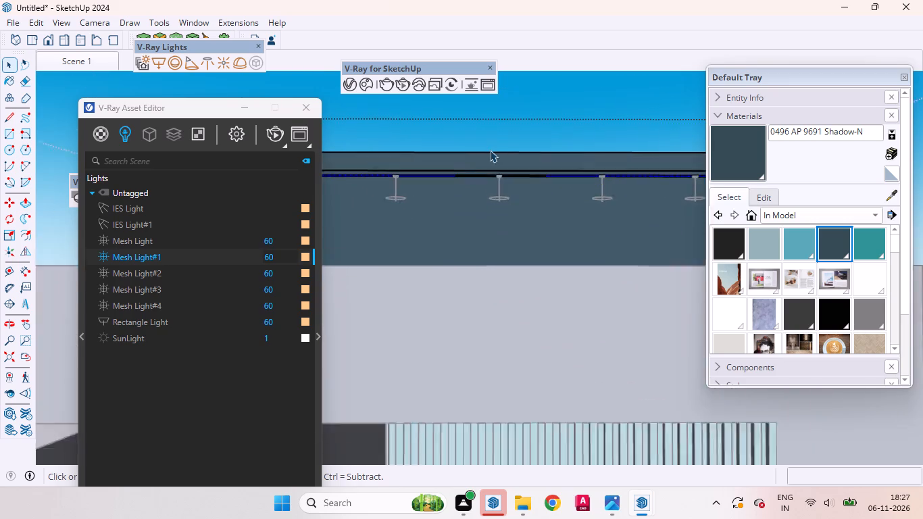
scroll(490, 150, "up", 7)
middle_click_drag(477, 213, 527, 140)
scroll(409, 246, "up", 10)
middle_click_drag(445, 213, 559, 126)
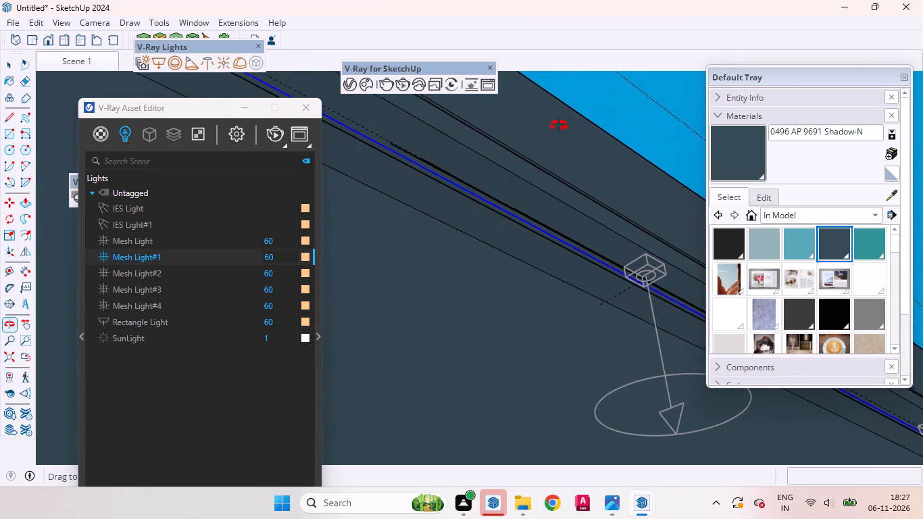
middle_click_drag(559, 126, 551, 115)
scroll(422, 145, "up", 9)
left_click(403, 143)
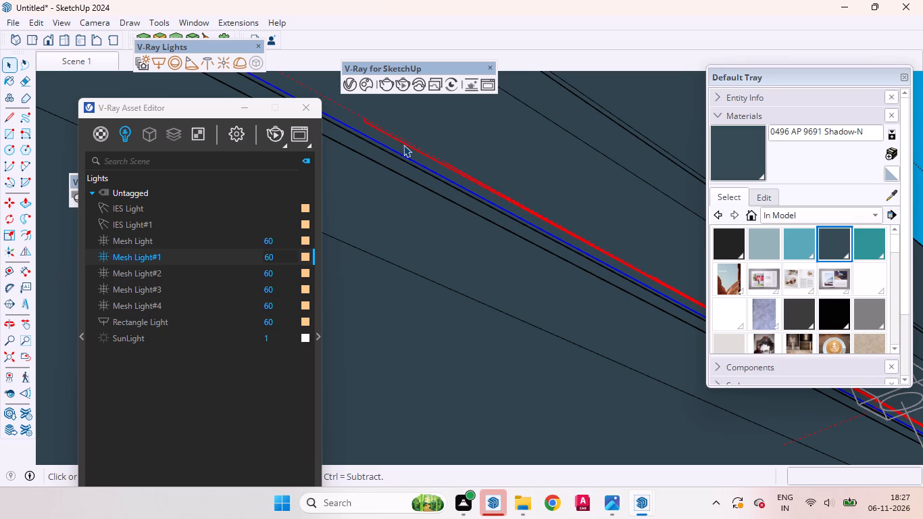
left_click(439, 196)
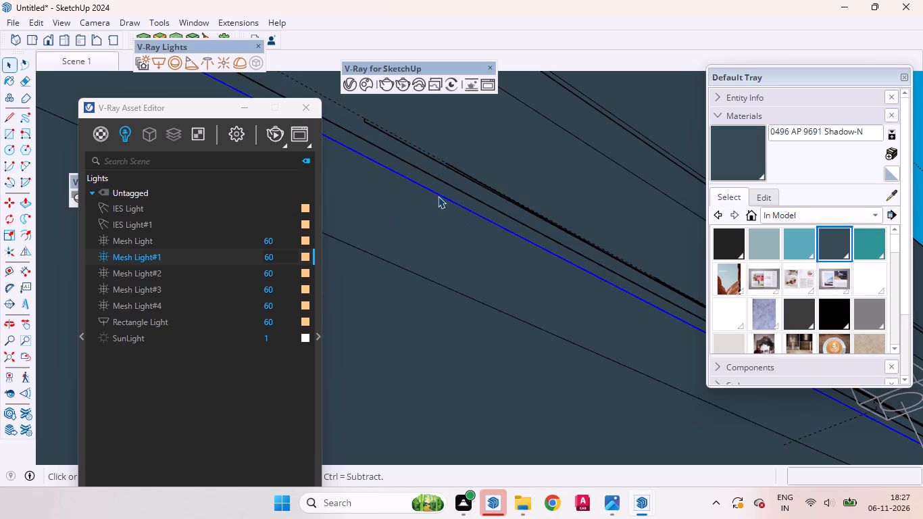
left_click(479, 182)
middle_click_drag(514, 197, 361, 399)
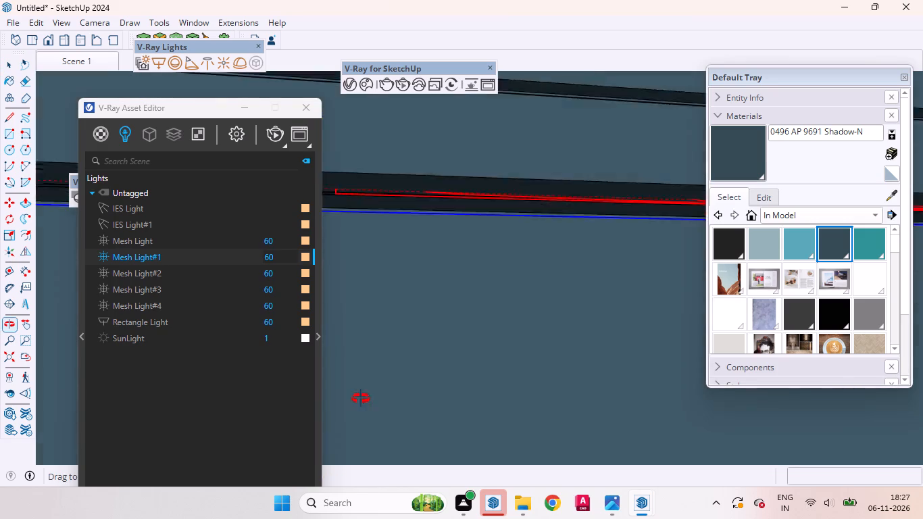
middle_click_drag(361, 399, 359, 399)
scroll(503, 219, "down", 12)
scroll(474, 224, "up", 1)
scroll(474, 224, "down", 20)
scroll(474, 224, "down", 8)
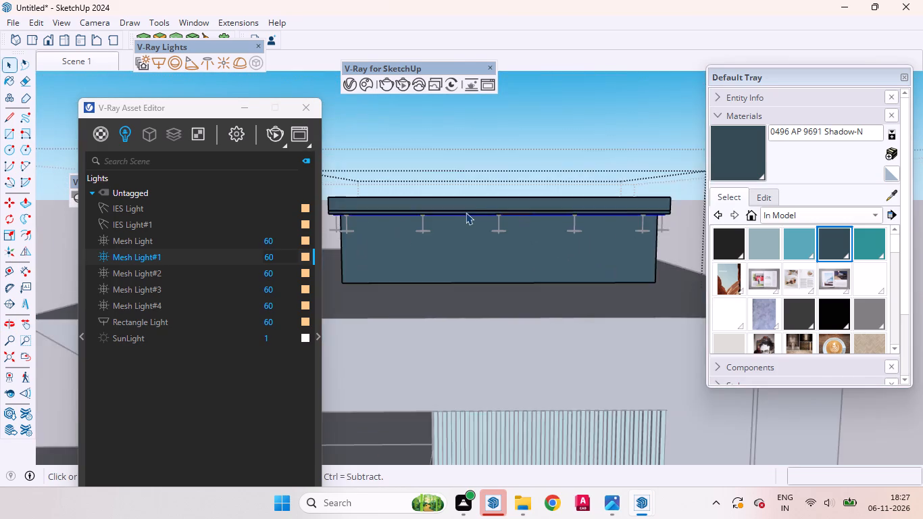
Exit the rooftop canopy group and its parent groups, clearing the selection to return to the whole house model.
scroll(466, 212, "down", 10)
double_click(599, 222)
left_click(608, 221)
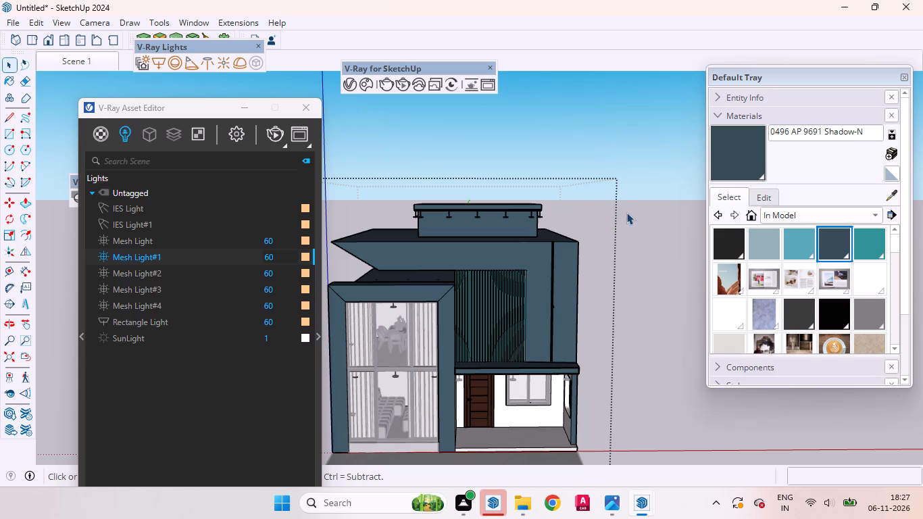
left_click(615, 220)
left_click(607, 218)
double_click(605, 212)
left_click_drag(631, 200, 633, 209)
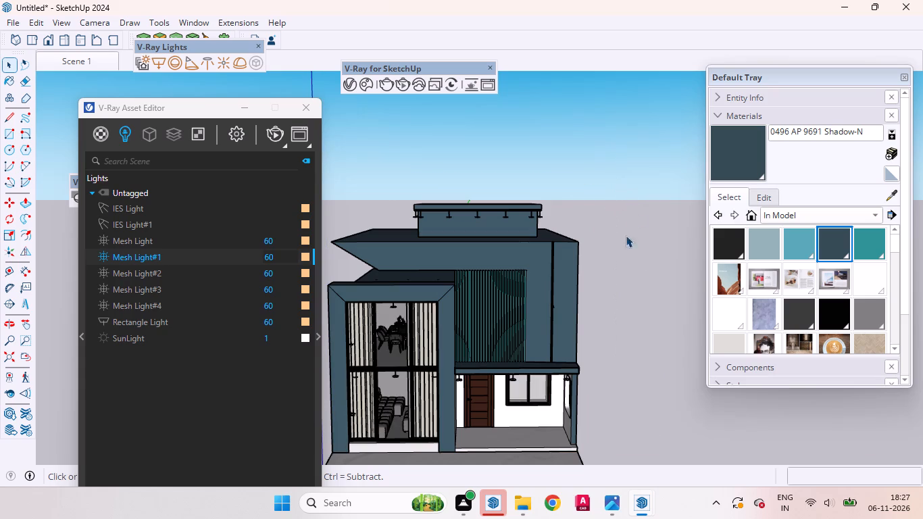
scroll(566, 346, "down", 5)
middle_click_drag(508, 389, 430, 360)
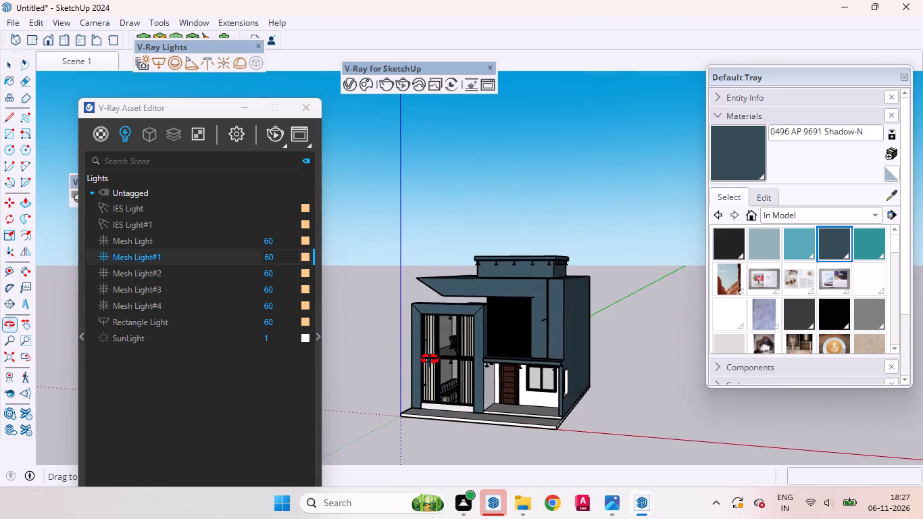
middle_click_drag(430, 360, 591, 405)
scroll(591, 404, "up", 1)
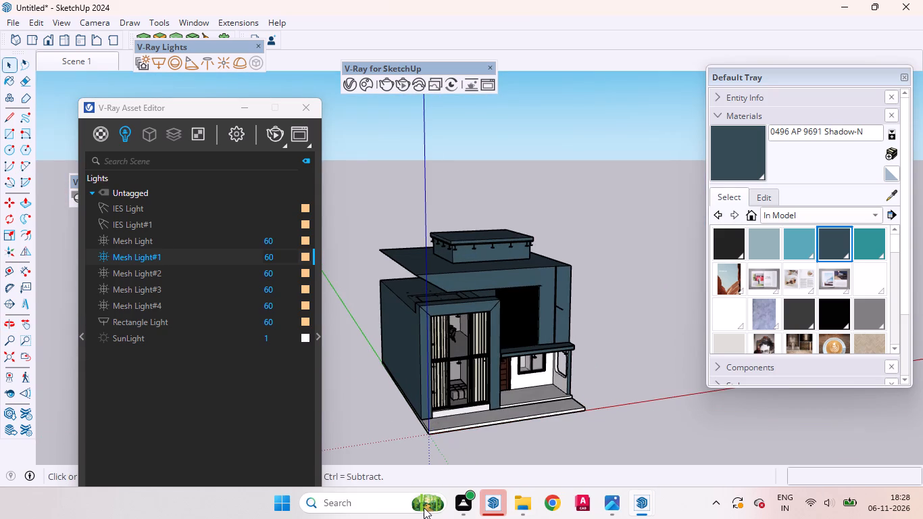
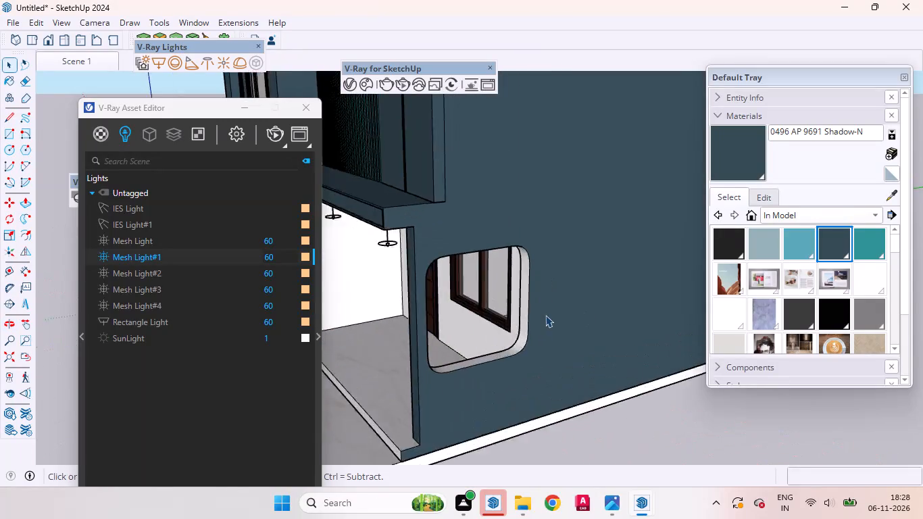
Examine the entrance porch, its rounded side opening and the whole front facade from several angles.
scroll(539, 310, "down", 1)
scroll(539, 310, "up", 1)
scroll(539, 310, "down", 10)
middle_click_drag(487, 315, 599, 322)
scroll(487, 315, "up", 1)
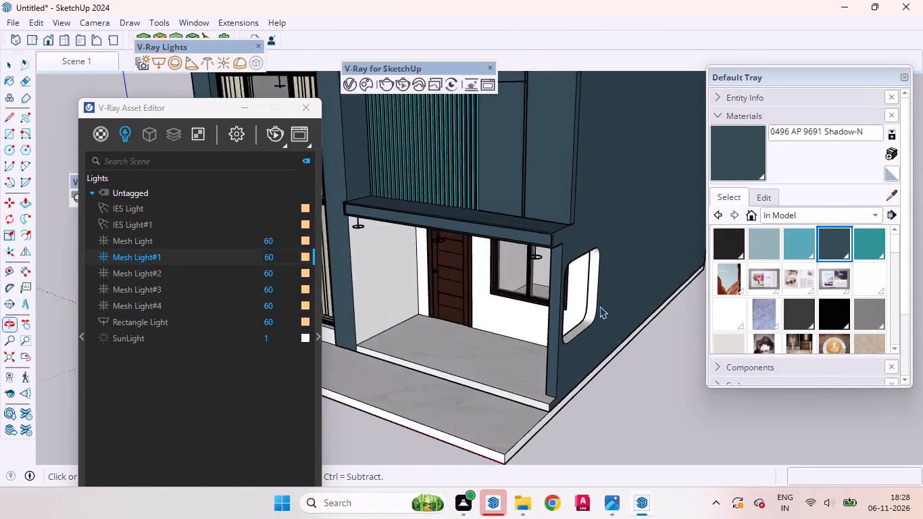
scroll(600, 305, "up", 11)
middle_click_drag(563, 322, 814, 265)
scroll(651, 260, "down", 1)
scroll(651, 260, "up", 1)
scroll(651, 260, "down", 9)
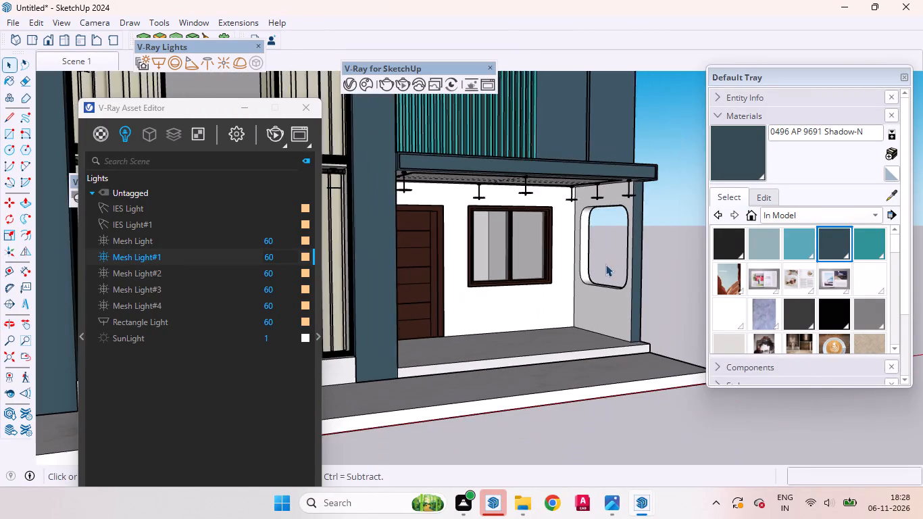
middle_click_drag(605, 264, 720, 253)
scroll(552, 265, "up", 10)
middle_click_drag(560, 276, 545, 337)
scroll(511, 307, "down", 8)
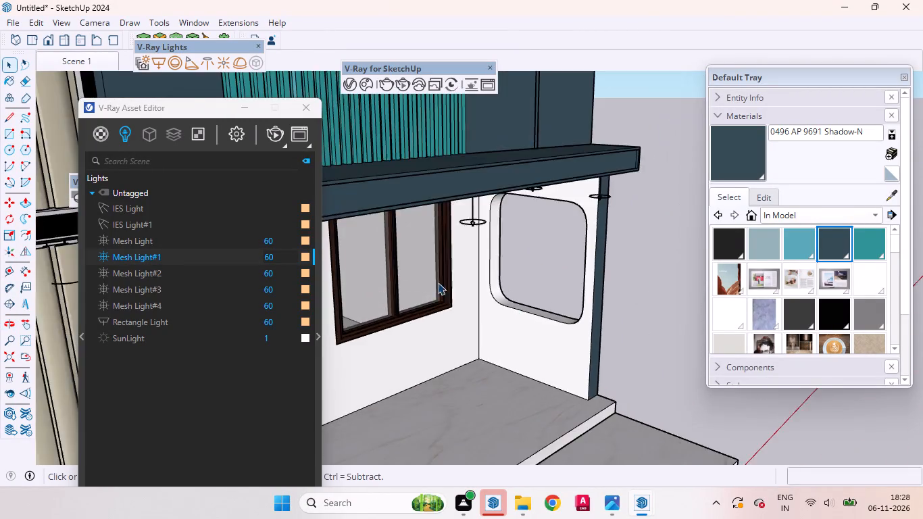
scroll(438, 282, "down", 9)
middle_click_drag(504, 298, 389, 237)
scroll(454, 226, "up", 1)
scroll(459, 232, "down", 5)
scroll(495, 284, "up", 4)
scroll(521, 271, "down", 3)
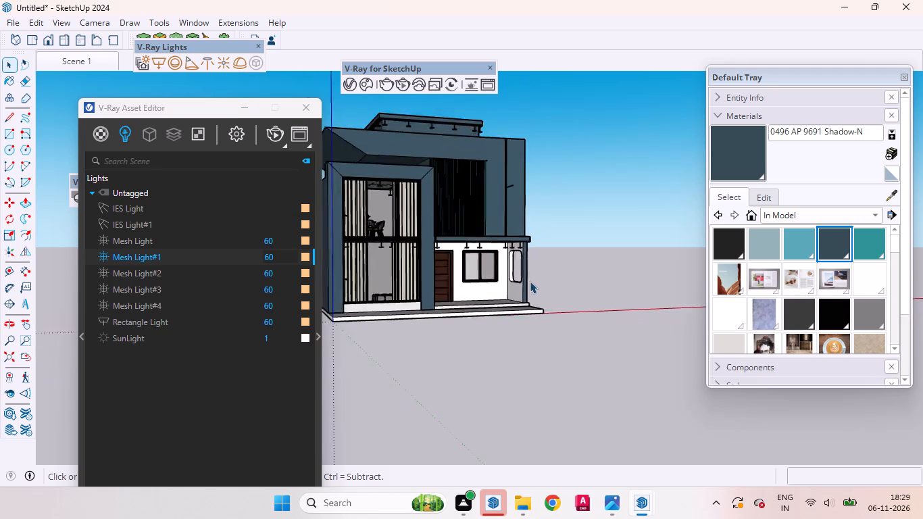
scroll(530, 281, "down", 4)
scroll(534, 282, "up", 1)
scroll(534, 282, "down", 4)
middle_click_drag(462, 301, 368, 309)
scroll(503, 243, "up", 18)
scroll(501, 303, "down", 12)
scroll(539, 291, "up", 1)
scroll(539, 291, "down", 1)
scroll(539, 291, "up", 4)
scroll(526, 296, "down", 5)
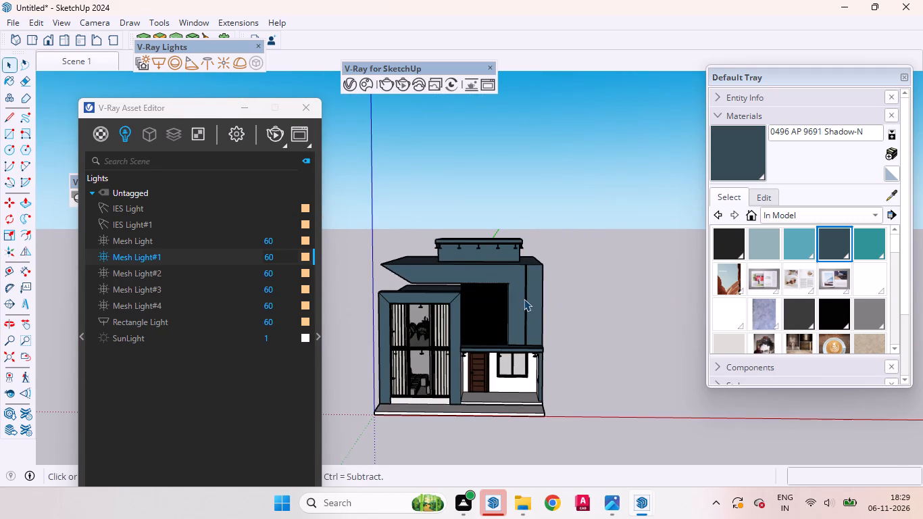
scroll(538, 309, "down", 4)
scroll(453, 240, "up", 10)
Inside the house group, offset the underside face of the projecting upper overhang above the glazed frame inward by 12 inches.
middle_click_drag(471, 343, 520, 266)
scroll(471, 343, "up", 16)
left_click(475, 318)
double_click(468, 322)
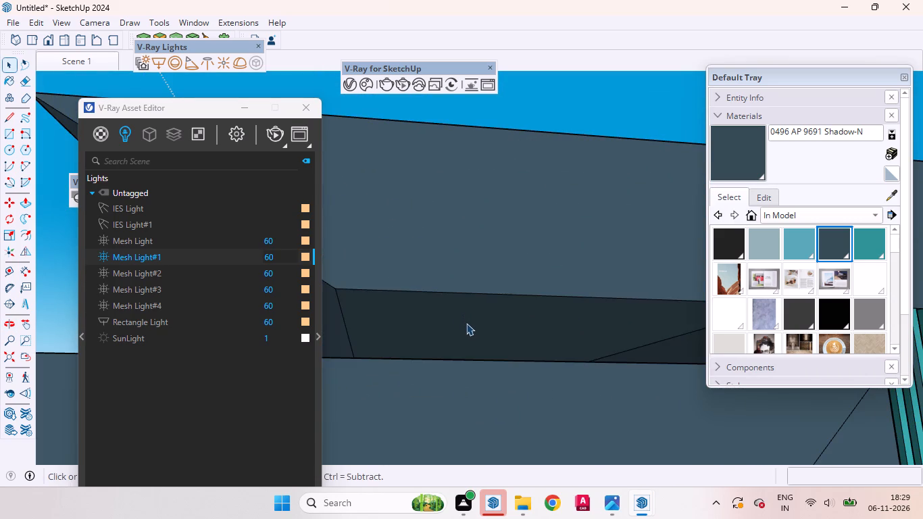
left_click(453, 326)
scroll(440, 326, "down", 9)
middle_click_drag(449, 333, 432, 371)
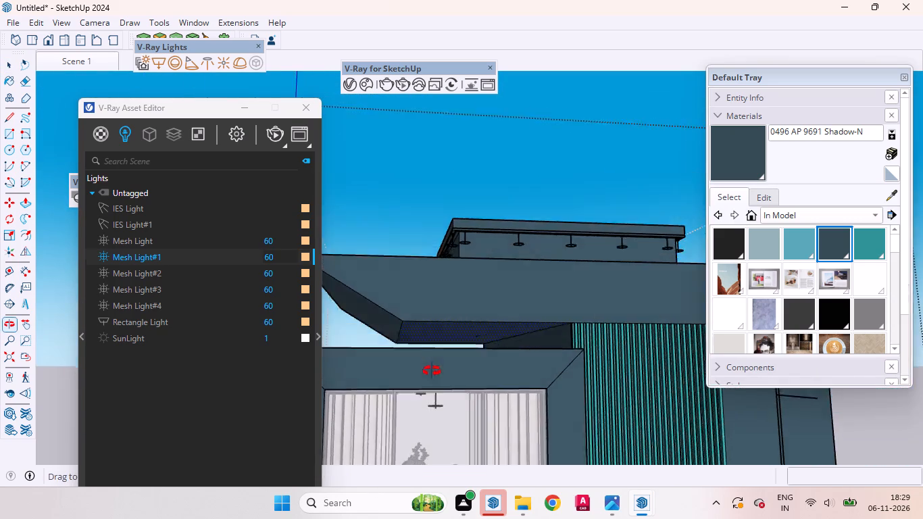
middle_click_drag(432, 371, 430, 373)
scroll(396, 337, "up", 9)
scroll(434, 328, "down", 6)
middle_click_drag(450, 338, 450, 272)
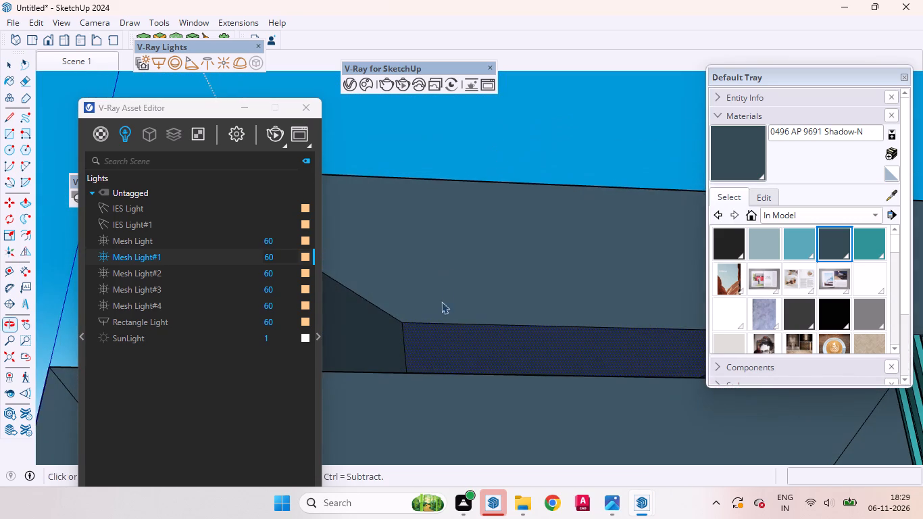
scroll(433, 319, "down", 5)
middle_click_drag(506, 336, 495, 376)
scroll(501, 343, "up", 1)
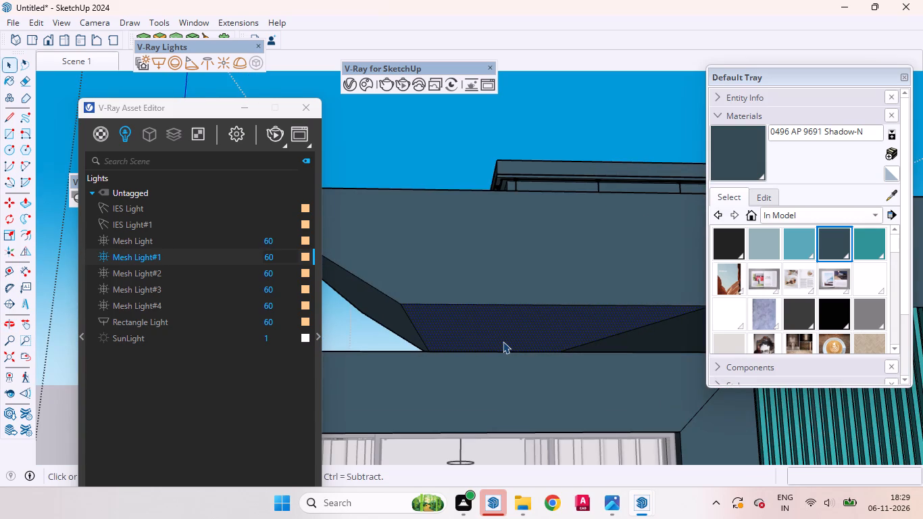
key("f")
left_click(459, 335)
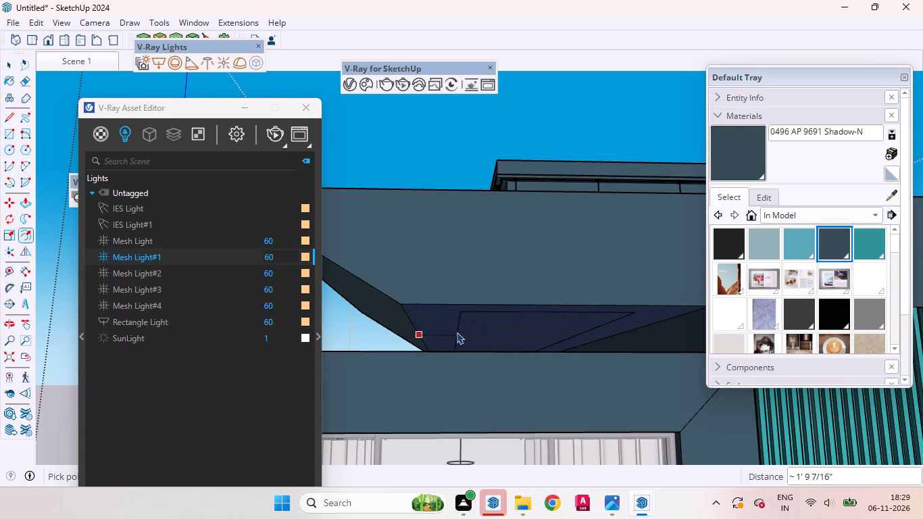
type("12")
key("Return")
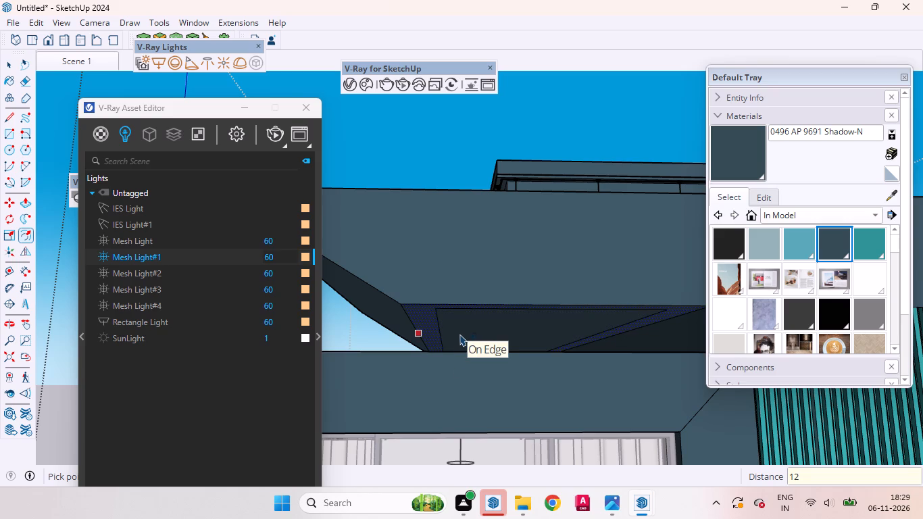
Offset the inner face on the overhang's underside inward by 2 inches to outline a narrow strip.
key("space")
left_click(468, 332)
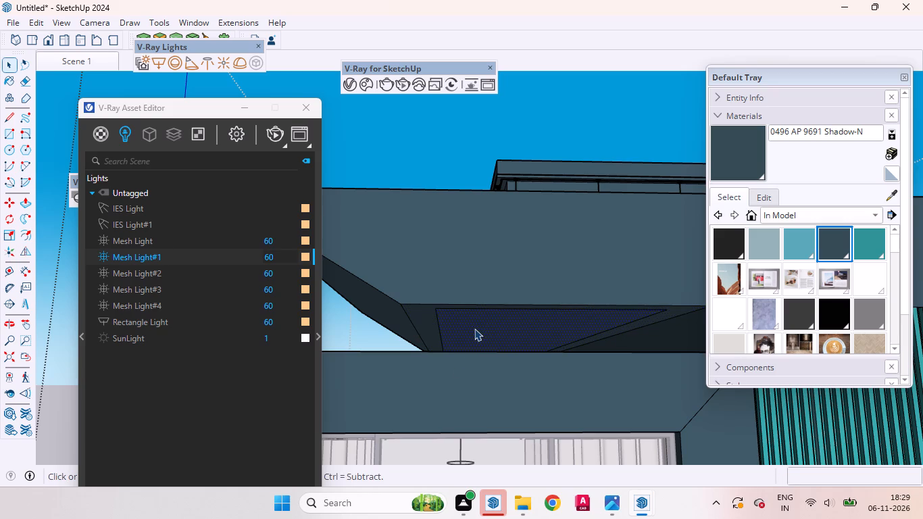
key("f")
left_click(453, 331)
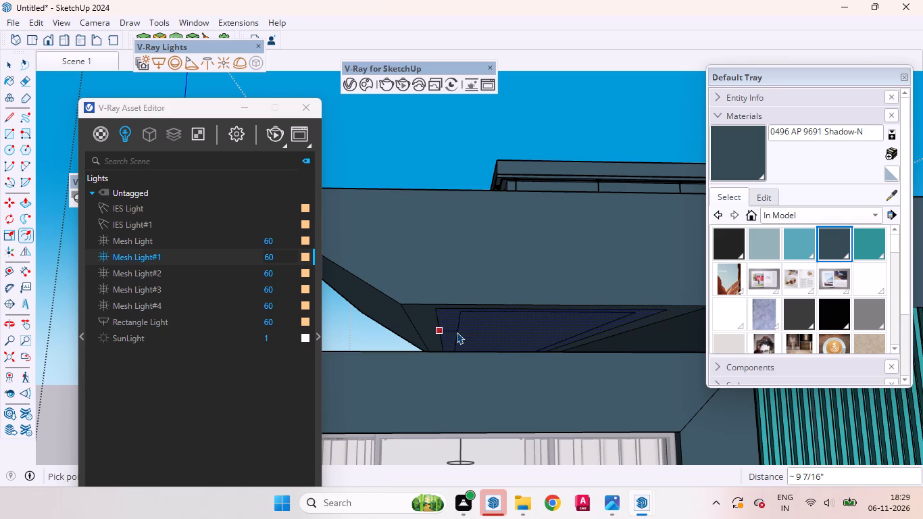
key("2")
key("Return")
key("space")
key("space")
Group the narrow strip face with its edges on the overhang's underside and convert it into a V-Ray mesh light.
scroll(436, 333, "up", 2)
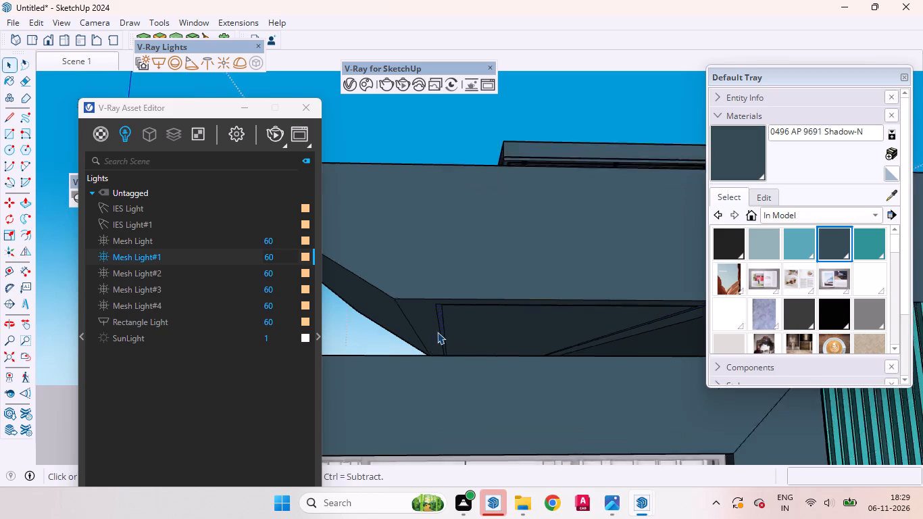
scroll(437, 332, "up", 11)
scroll(454, 298, "down", 4)
right_click(438, 251)
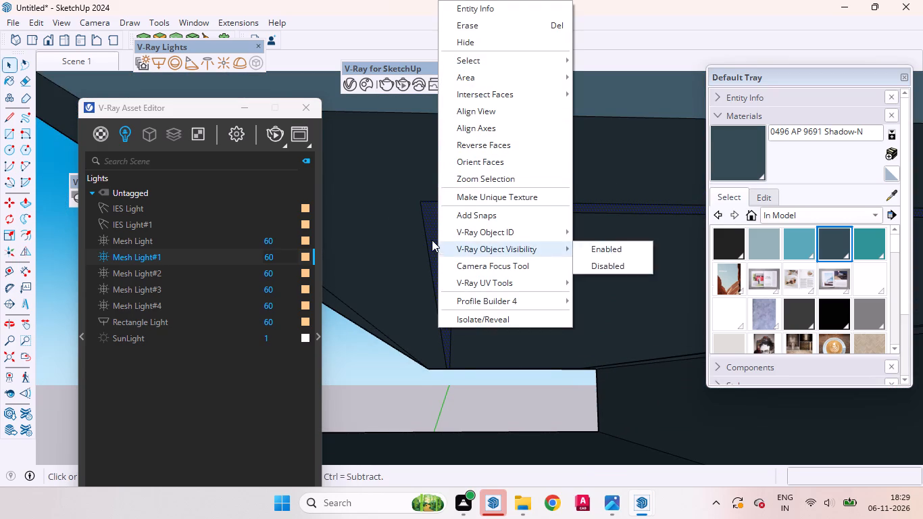
double_click(432, 240)
double_click(436, 234)
right_click(443, 236)
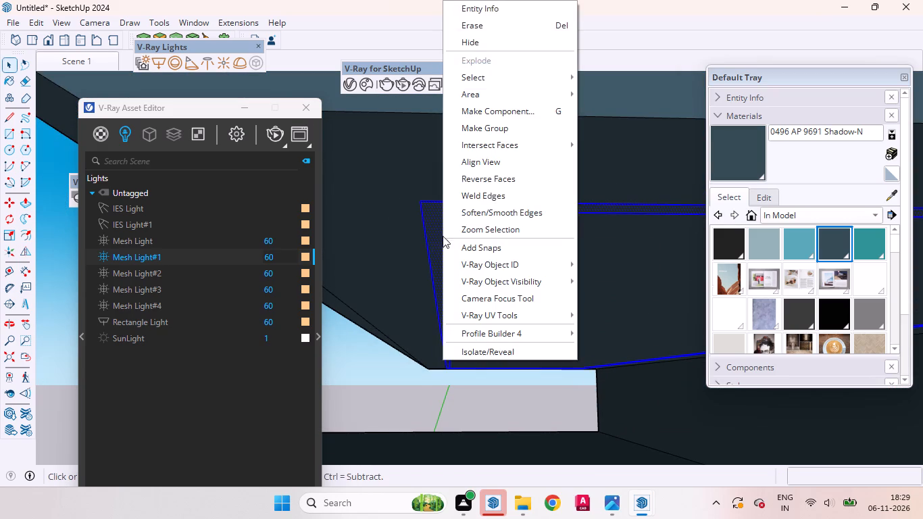
left_click(493, 125)
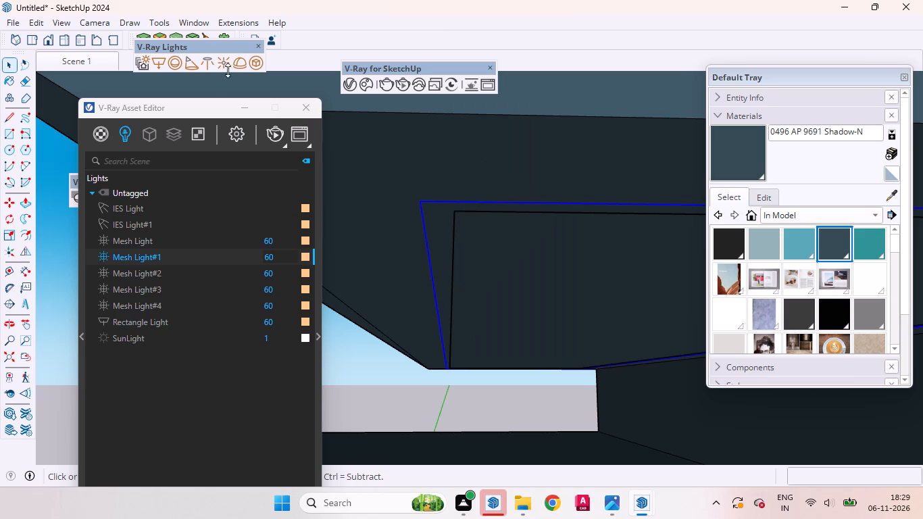
left_click(249, 59)
Examine the new mesh light strip under the upper overhang from several angles and exit the house group.
scroll(370, 224, "down", 18)
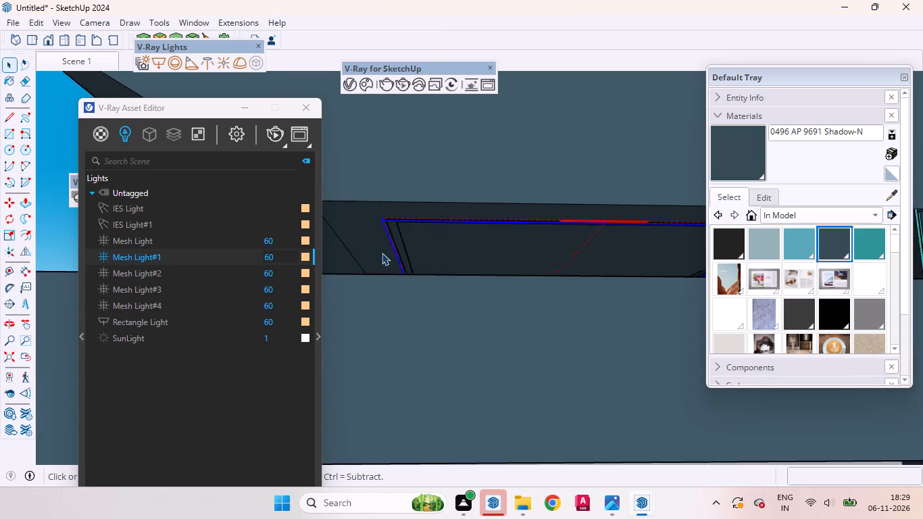
scroll(382, 253, "down", 1)
middle_click_drag(425, 226, 430, 345)
scroll(430, 331, "up", 1)
scroll(432, 285, "down", 18)
middle_click_drag(461, 282, 468, 232)
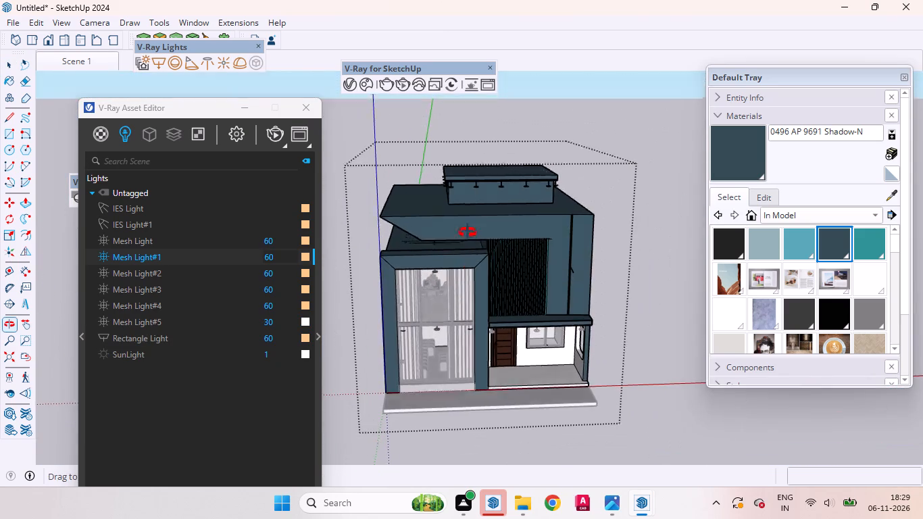
middle_click_drag(468, 232, 473, 188)
scroll(475, 188, "up", 12)
scroll(414, 252, "down", 6)
middle_click_drag(459, 271, 454, 228)
scroll(445, 239, "down", 10)
scroll(441, 255, "up", 1)
middle_click_drag(441, 255, 429, 310)
scroll(439, 262, "up", 8)
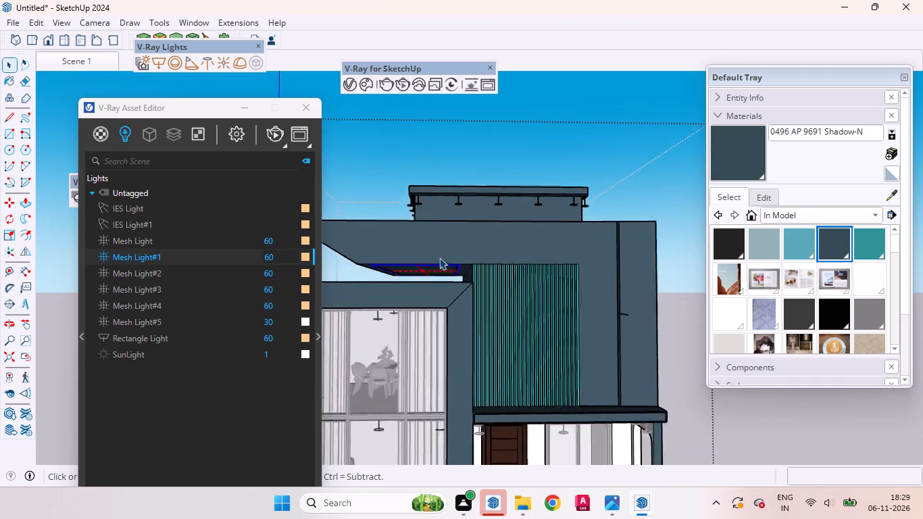
scroll(439, 257, "up", 2)
scroll(436, 259, "down", 18)
left_click(566, 273)
Set Mesh Light#5's intensity to 60 and copy Mesh Light#4's warm orange colour onto it.
scroll(461, 259, "up", 2)
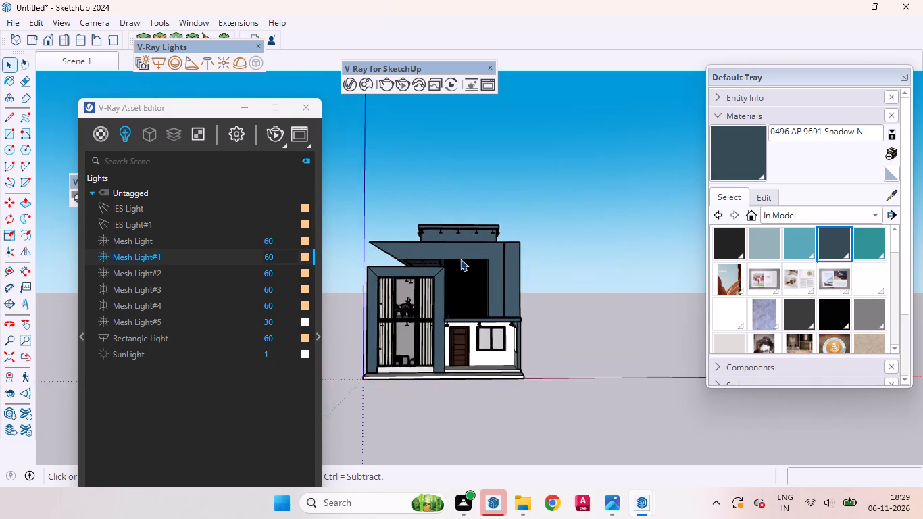
scroll(460, 259, "up", 12)
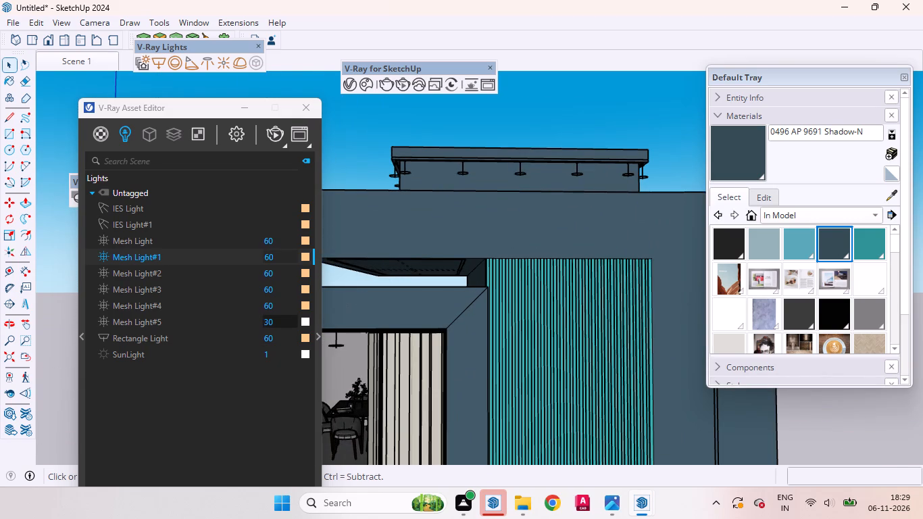
left_click(269, 323)
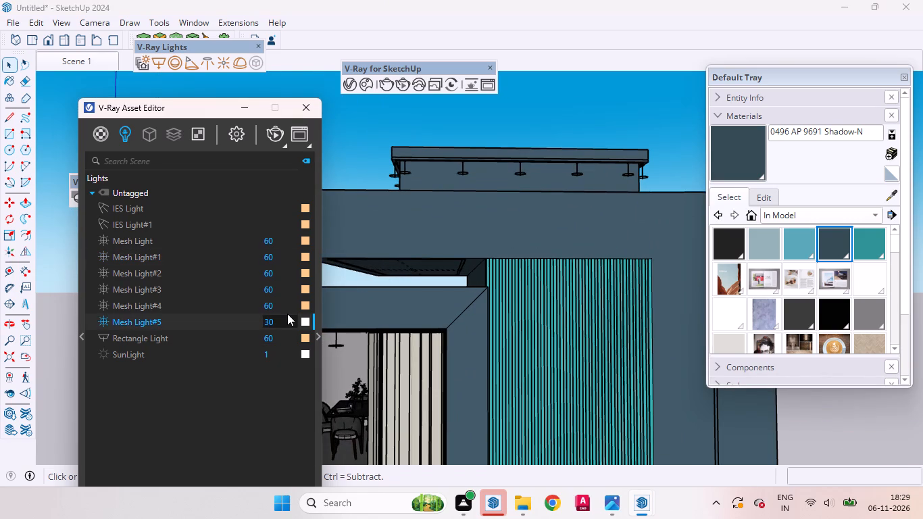
key("BackSpace")
key("6")
left_click_drag(309, 305, 309, 318)
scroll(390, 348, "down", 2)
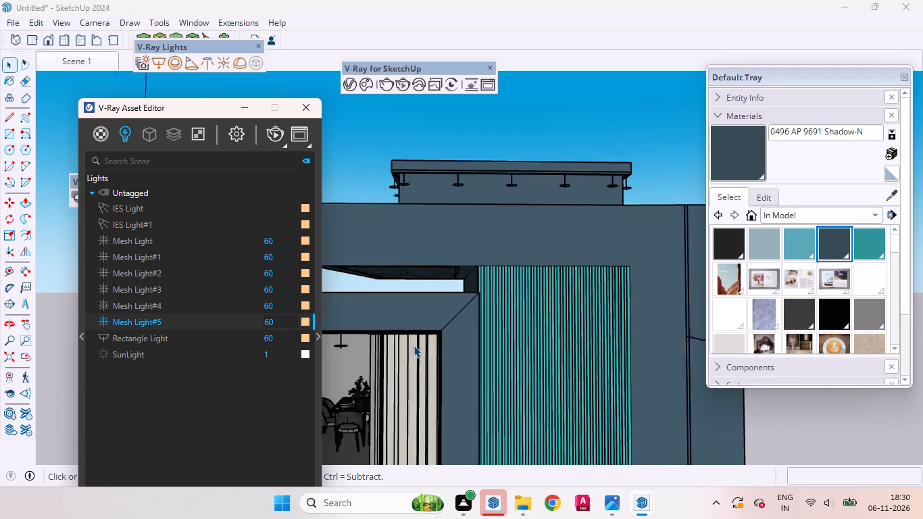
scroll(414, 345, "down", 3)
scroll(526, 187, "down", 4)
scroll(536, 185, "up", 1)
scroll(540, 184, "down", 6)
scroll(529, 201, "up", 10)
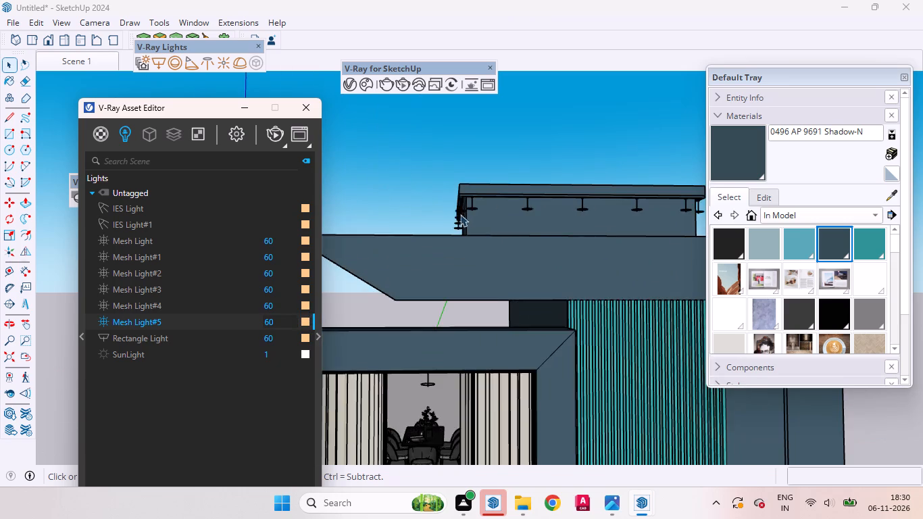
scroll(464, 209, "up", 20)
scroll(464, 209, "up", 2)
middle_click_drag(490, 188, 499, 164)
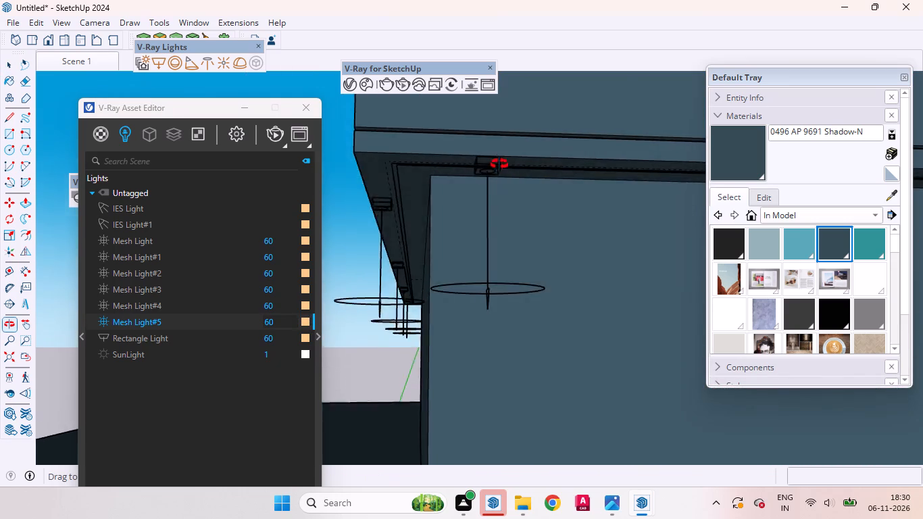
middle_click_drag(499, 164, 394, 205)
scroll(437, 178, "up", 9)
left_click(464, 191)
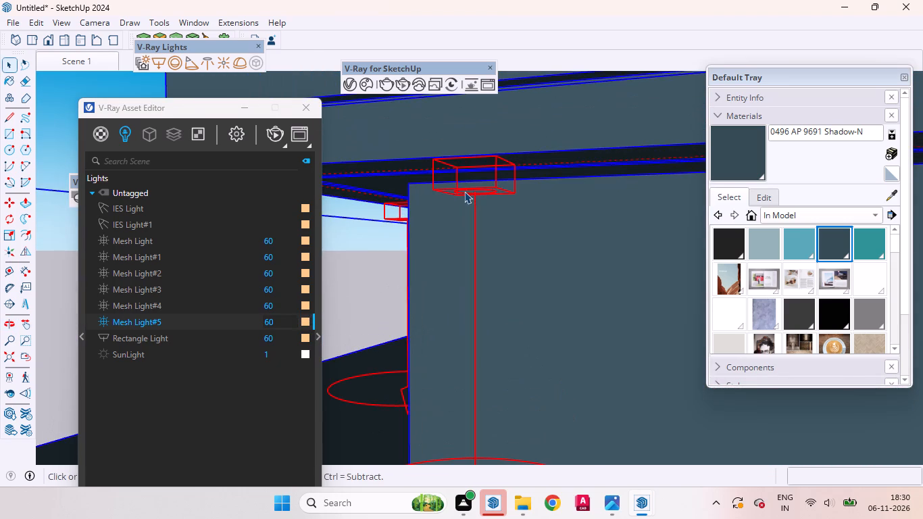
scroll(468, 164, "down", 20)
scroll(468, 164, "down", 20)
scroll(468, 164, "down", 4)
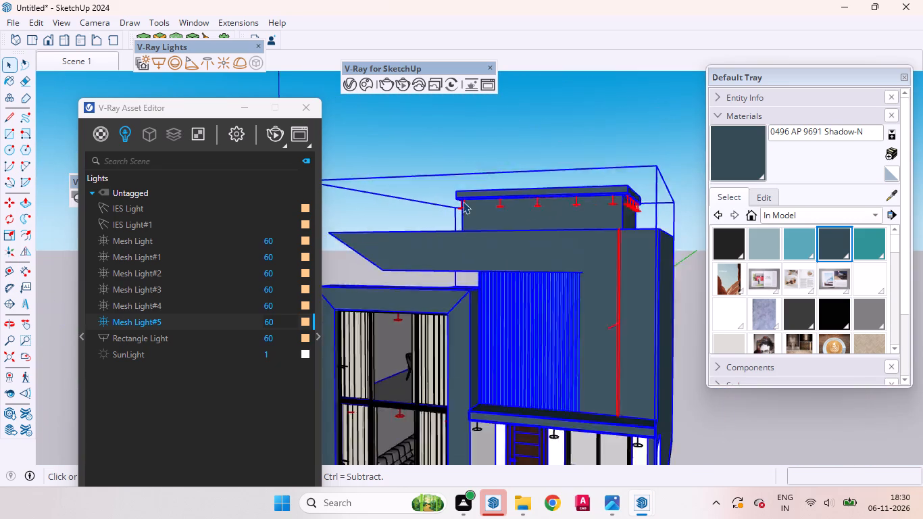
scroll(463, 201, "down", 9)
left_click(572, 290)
Copy the porch ceiling's corner IES downlight up to the outer corner of the upper overhang's underside.
scroll(531, 289, "up", 13)
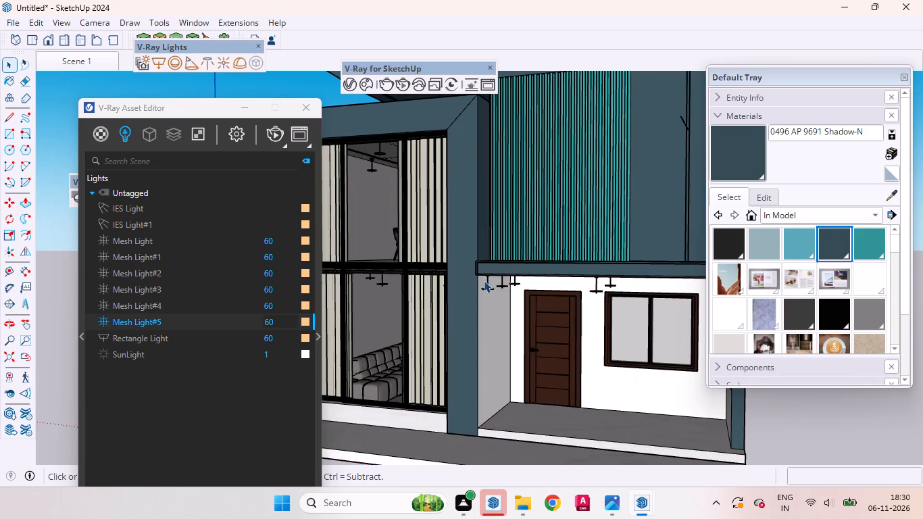
left_click(490, 278)
left_click(486, 278)
left_click(487, 282)
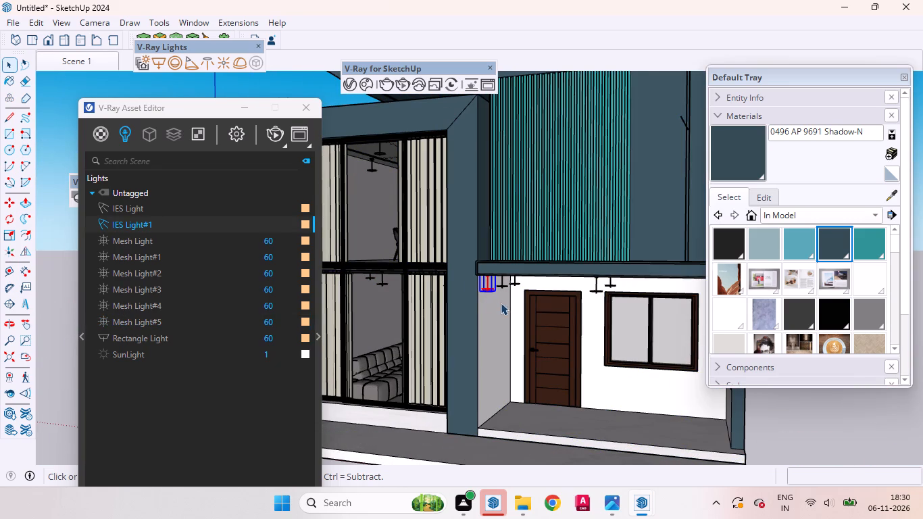
middle_click_drag(501, 303, 499, 218)
scroll(491, 229, "up", 8)
scroll(499, 274, "down", 5)
middle_click_drag(501, 289, 500, 287)
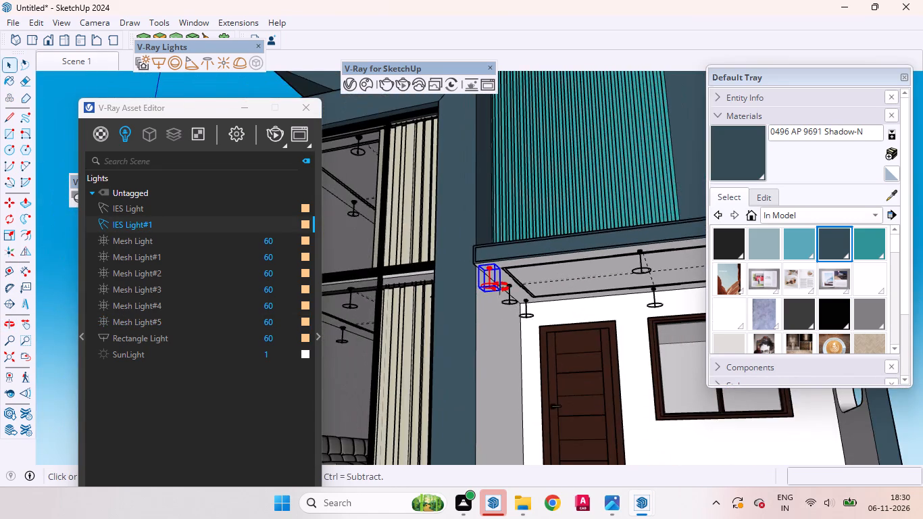
middle_click_drag(500, 287, 499, 214)
scroll(493, 224, "up", 8)
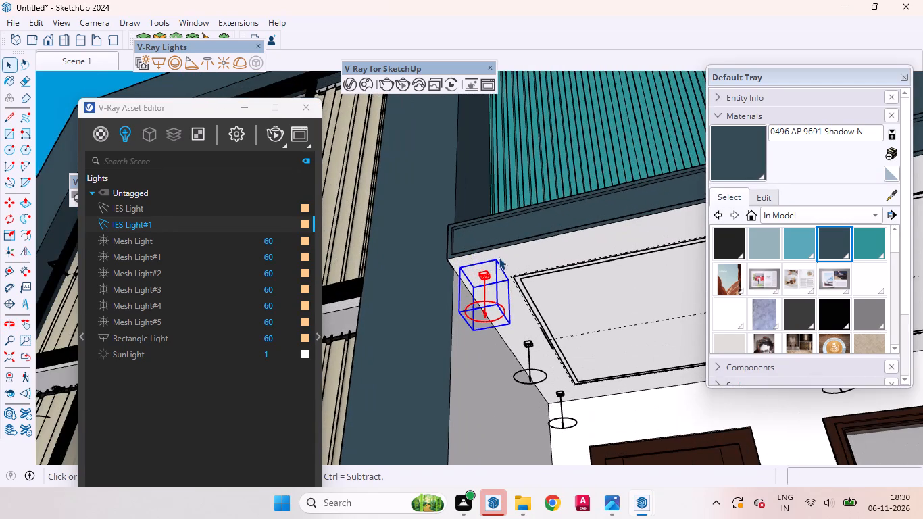
key("m")
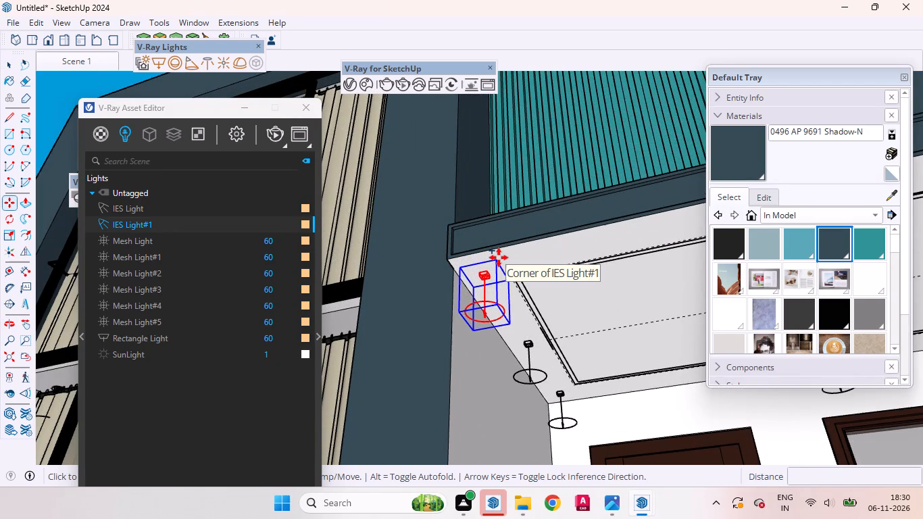
scroll(501, 253, "up", 9)
left_click(490, 268)
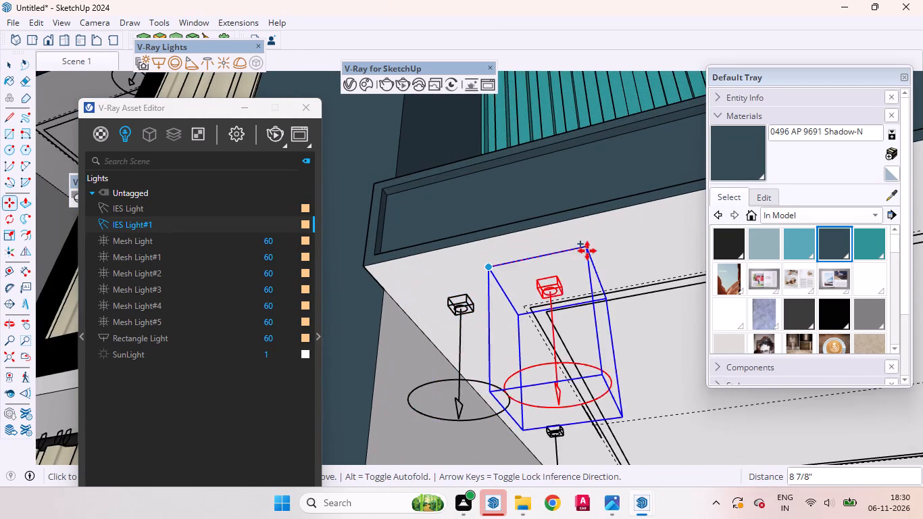
scroll(580, 259, "down", 3)
scroll(575, 266, "up", 1)
scroll(575, 267, "down", 9)
middle_click_drag(523, 277, 564, 458)
scroll(564, 451, "up", 1)
scroll(559, 401, "down", 16)
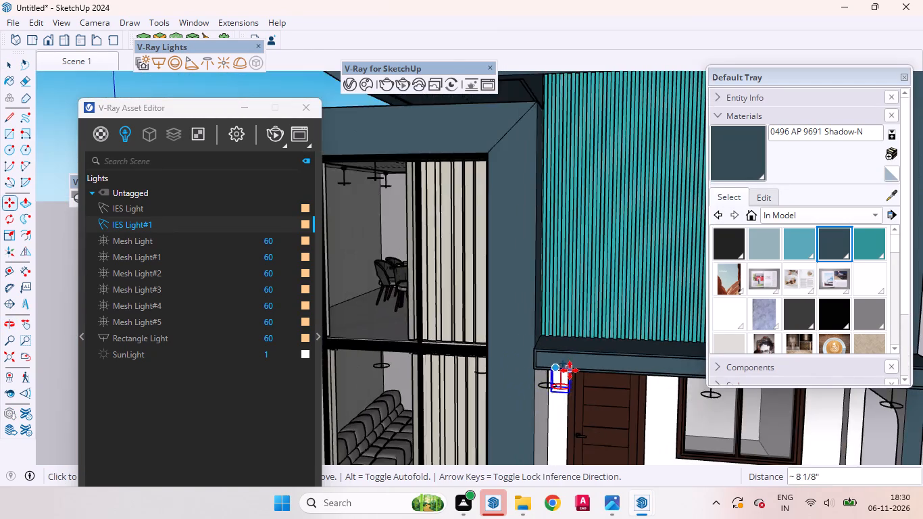
scroll(570, 370, "down", 12)
scroll(505, 289, "up", 14)
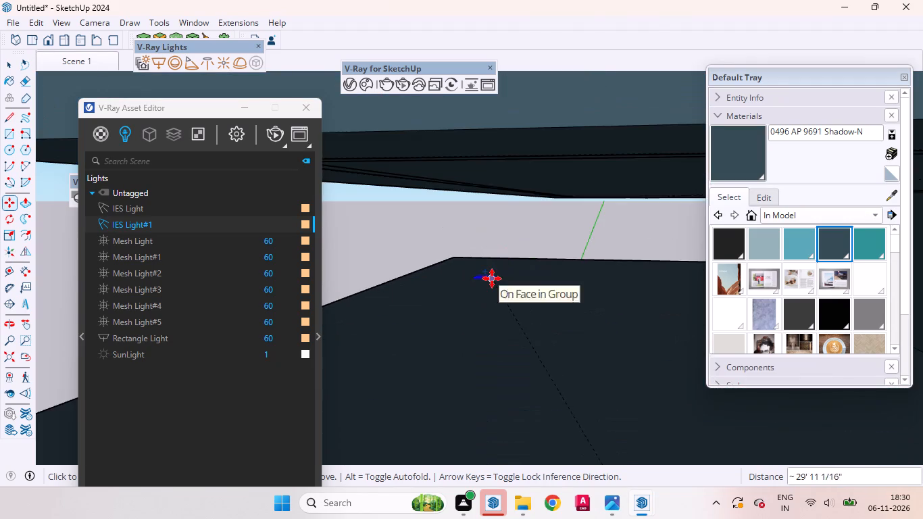
scroll(492, 282, "down", 9)
middle_click_drag(495, 299, 500, 245)
scroll(499, 243, "up", 6)
scroll(490, 221, "down", 1)
scroll(490, 221, "up", 2)
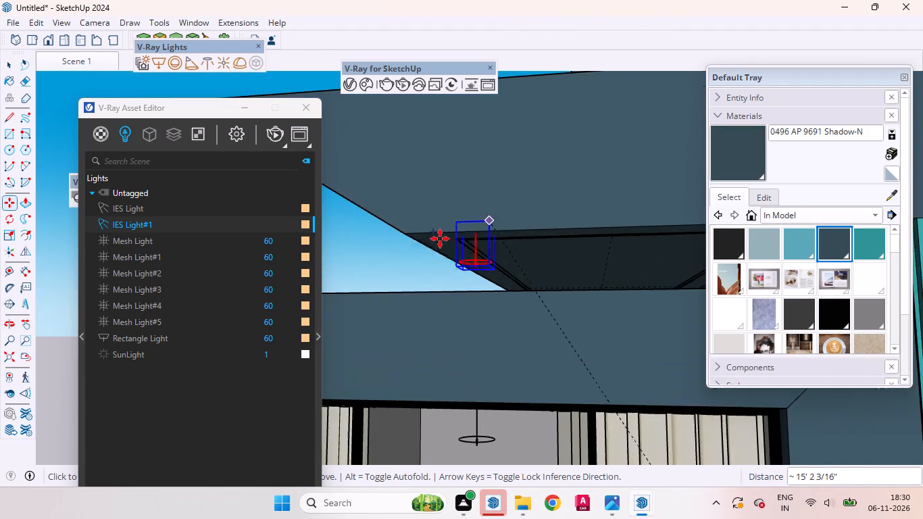
scroll(434, 250, "up", 4)
scroll(439, 248, "down", 1)
scroll(443, 243, "up", 5)
middle_click_drag(449, 238, 473, 209)
scroll(470, 212, "up", 5)
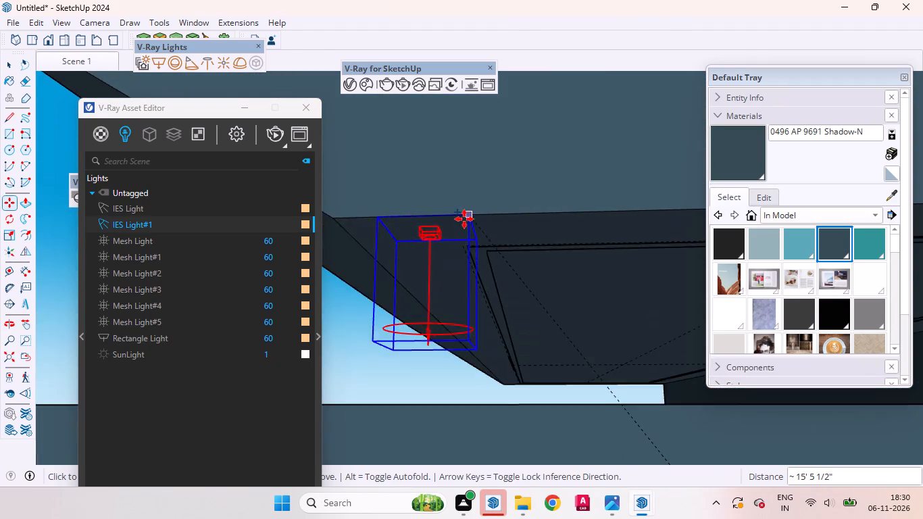
scroll(464, 219, "up", 3)
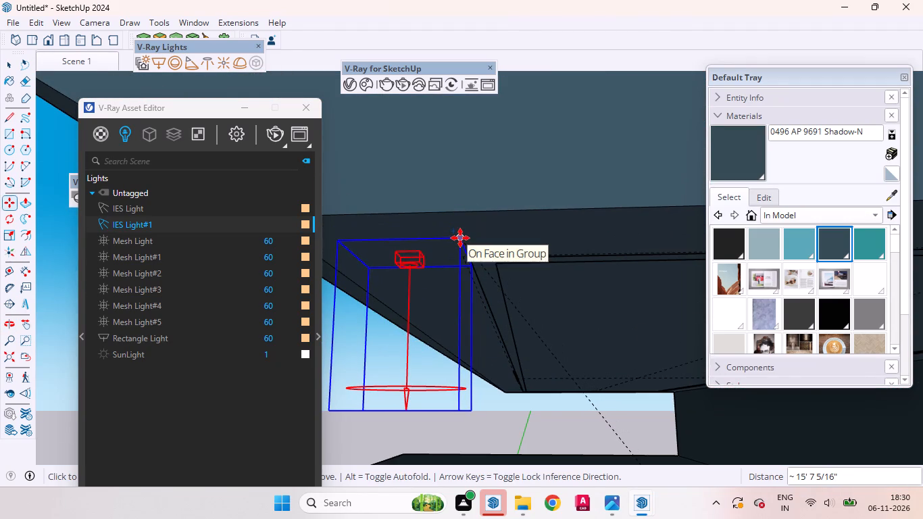
left_click(460, 238)
Move the copied IES downlight about 4 inches along the upper overhang's underside, near its outer corner.
middle_click_drag(484, 247, 409, 210)
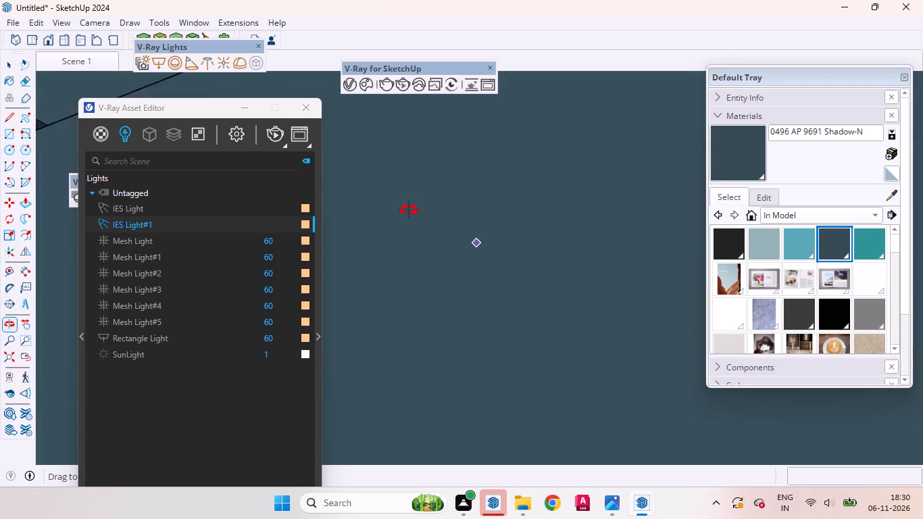
middle_click_drag(409, 210, 445, 247)
scroll(464, 258, "down", 5)
scroll(468, 262, "up", 4)
middle_click_drag(484, 274, 320, 270)
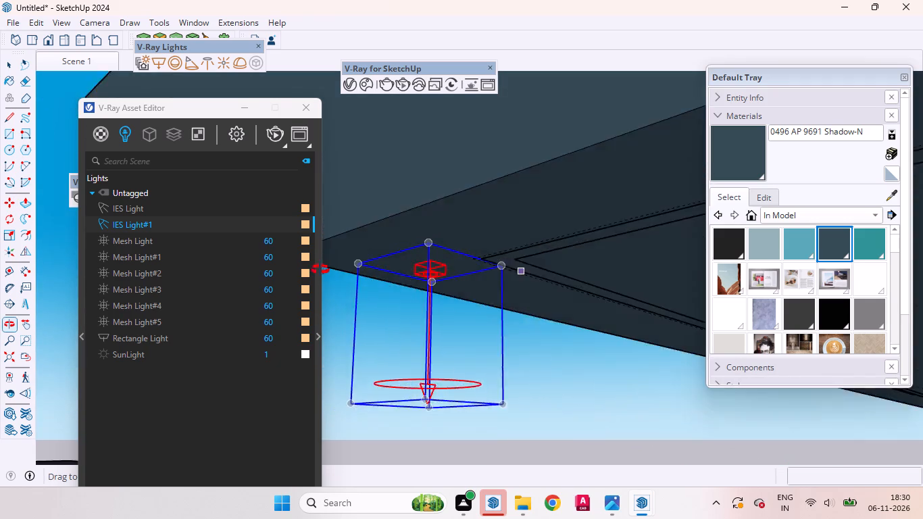
middle_click_drag(320, 270, 314, 265)
scroll(514, 293, "up", 5)
middle_click_drag(525, 292, 445, 355)
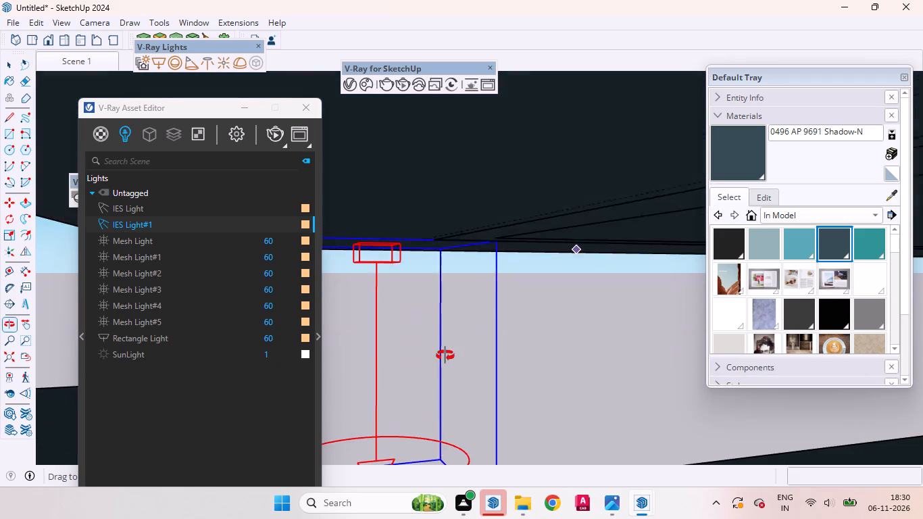
middle_click_drag(445, 355, 447, 356)
scroll(532, 256, "down", 3)
left_click(517, 242)
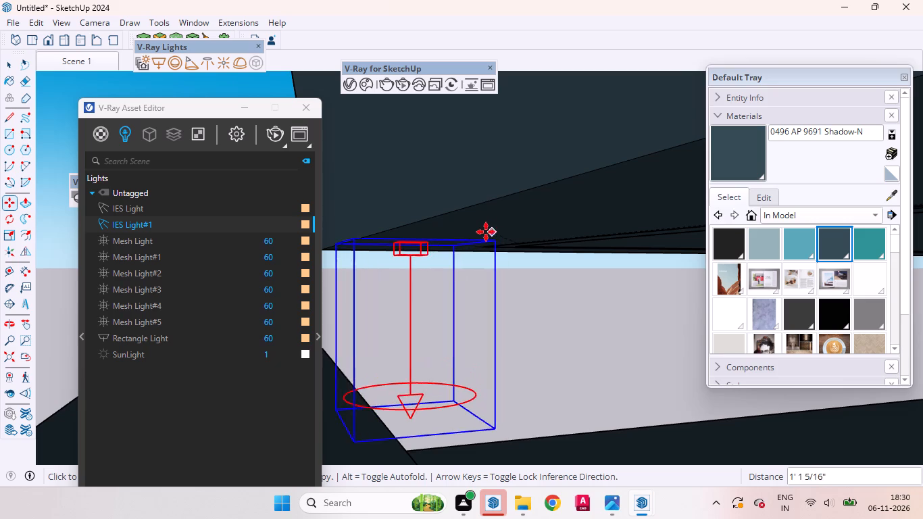
left_click(461, 238)
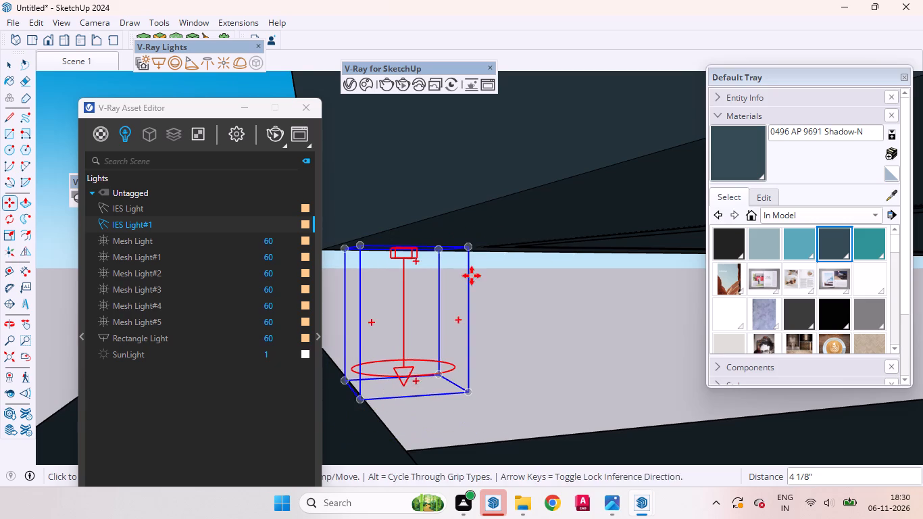
Check the IES downlight against the overhang's corner and nudge it slightly along the underside.
middle_click_drag(472, 275, 628, 255)
scroll(533, 251, "down", 7)
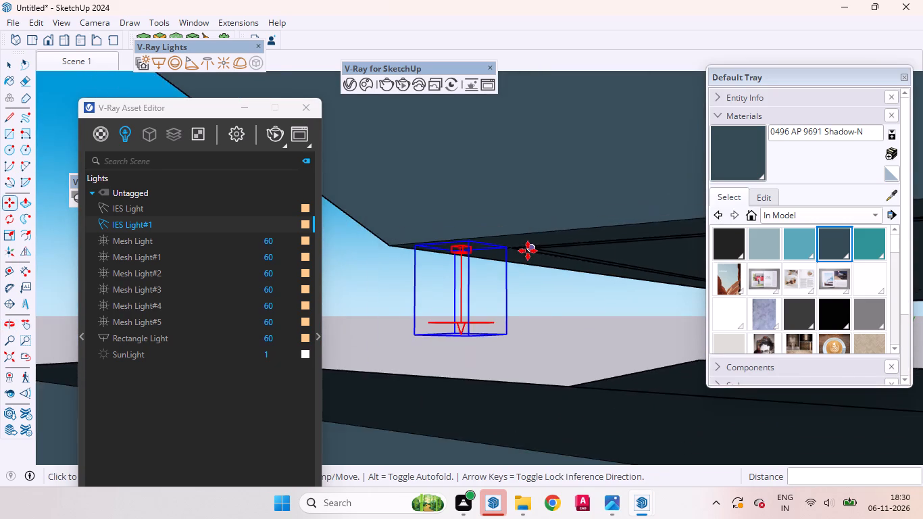
scroll(528, 251, "down", 3)
middle_click_drag(441, 294, 537, 229)
scroll(543, 219, "up", 12)
scroll(517, 234, "down", 1)
scroll(517, 234, "up", 4)
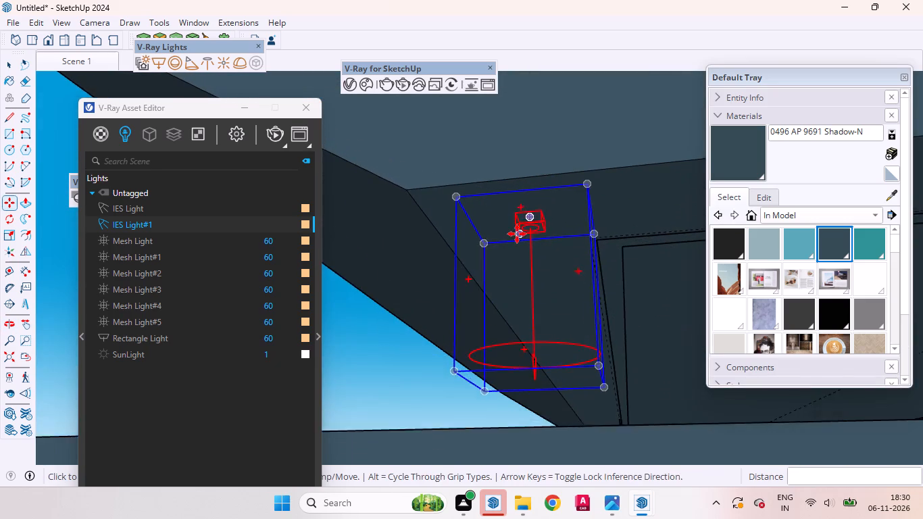
middle_click_drag(572, 225, 372, 284)
scroll(599, 214, "down", 4)
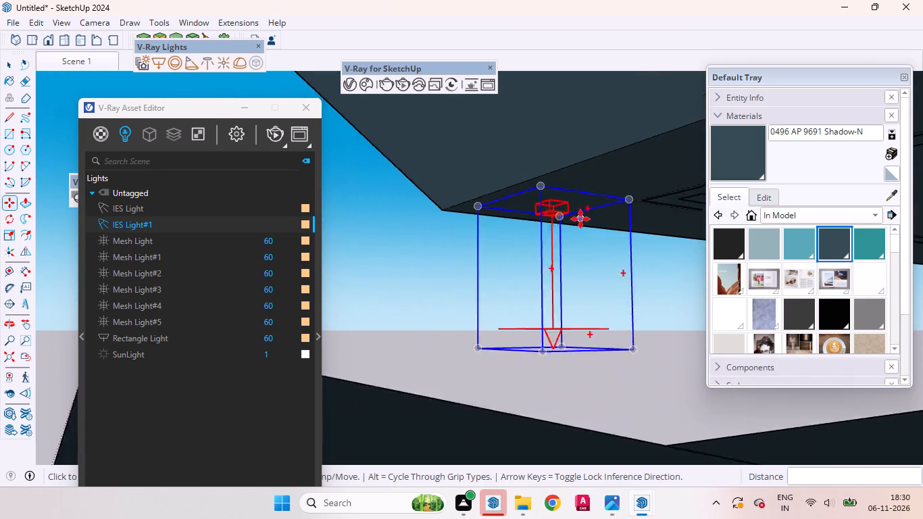
middle_click_drag(638, 222, 468, 220)
left_click(511, 157)
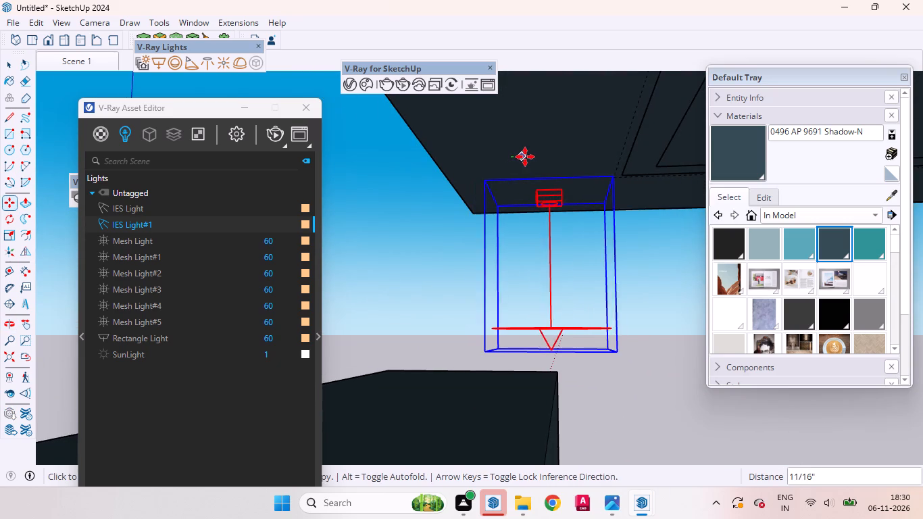
left_click(534, 155)
Array the IES downlight along the upper overhang's front edge as three copies spaced about 3' 3" apart.
middle_click_drag(512, 189, 786, 178)
scroll(428, 166, "down", 2)
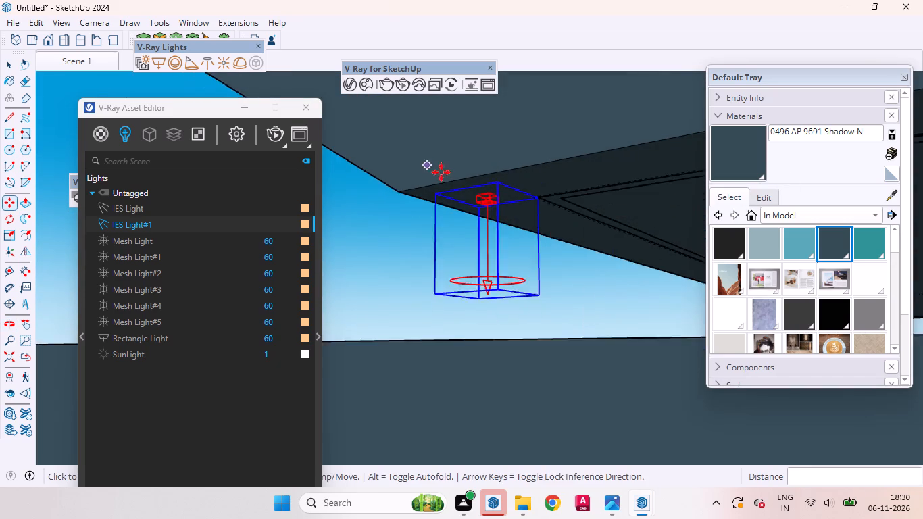
scroll(441, 172, "down", 12)
scroll(449, 180, "up", 1)
scroll(449, 180, "down", 2)
middle_click_drag(457, 214, 612, 298)
scroll(567, 291, "up", 1)
scroll(492, 226, "down", 7)
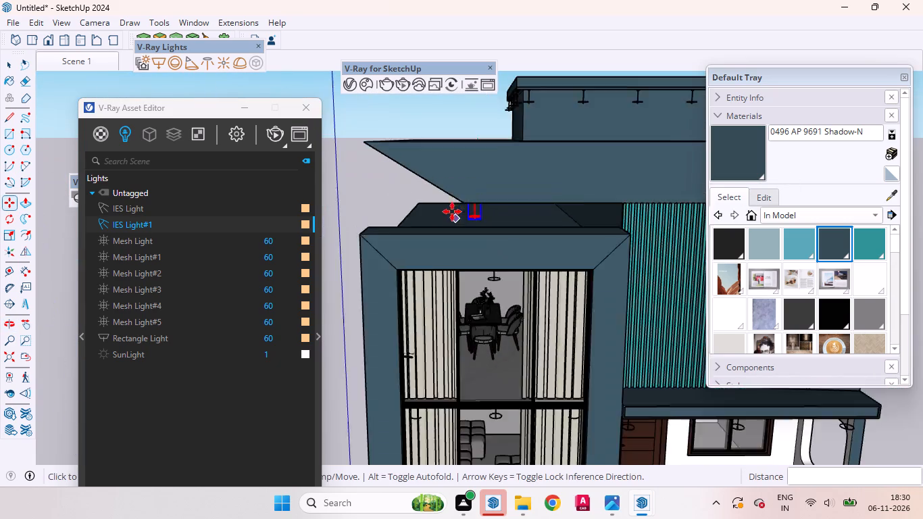
scroll(452, 212, "down", 6)
scroll(499, 207, "up", 5)
middle_click_drag(504, 226, 503, 180)
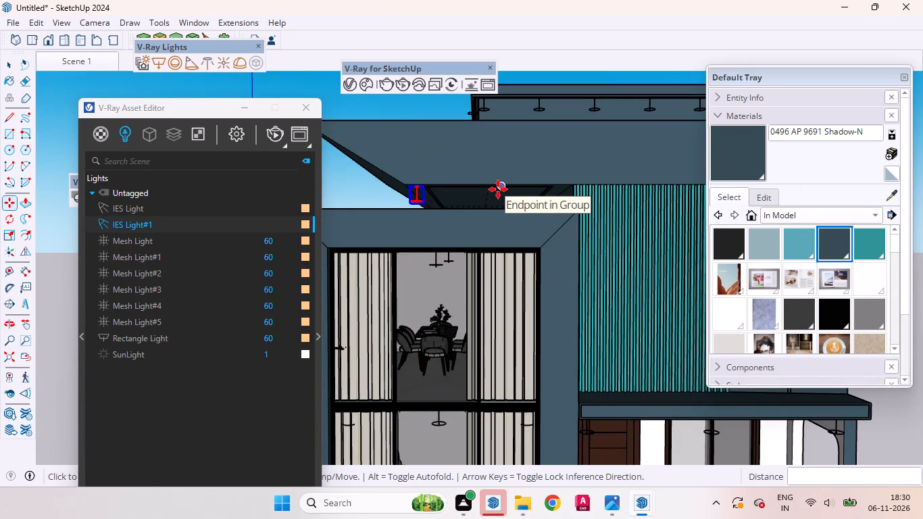
scroll(491, 187, "up", 6)
scroll(453, 209, "down", 1)
scroll(453, 209, "up", 1)
scroll(451, 210, "down", 5)
middle_click_drag(445, 221, 443, 196)
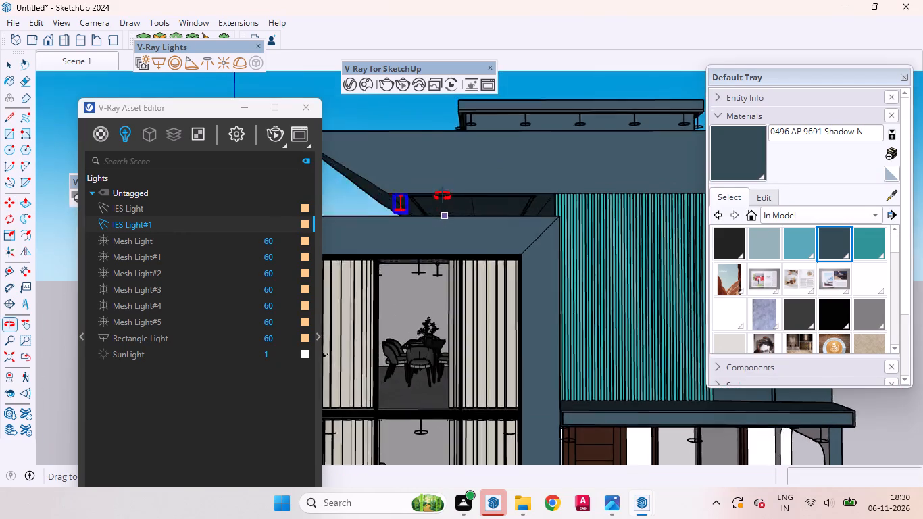
middle_click_drag(443, 196, 443, 188)
scroll(442, 187, "up", 5)
left_click(425, 180)
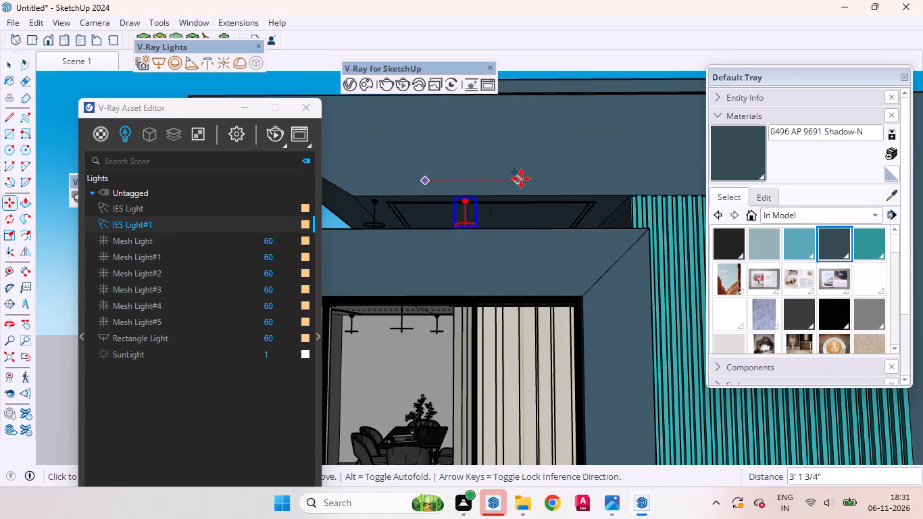
left_click(522, 178)
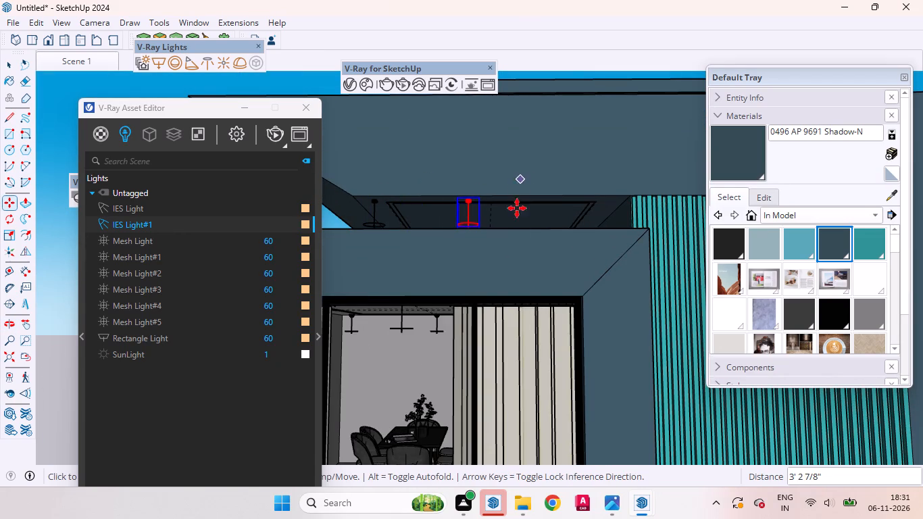
type("*3")
key("Return")
key("space")
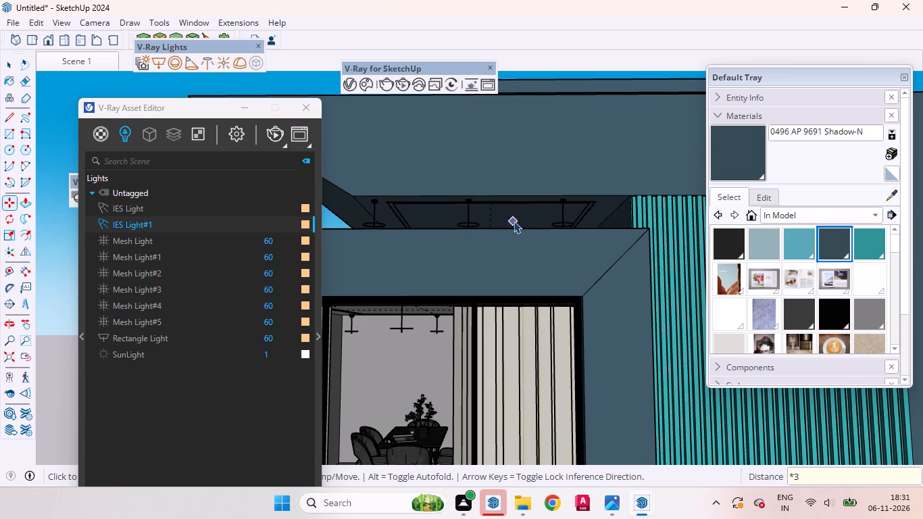
Inspect the row of IES downlights under the upper overhang's front edge from several angles.
scroll(434, 280, "down", 4)
scroll(591, 215, "up", 11)
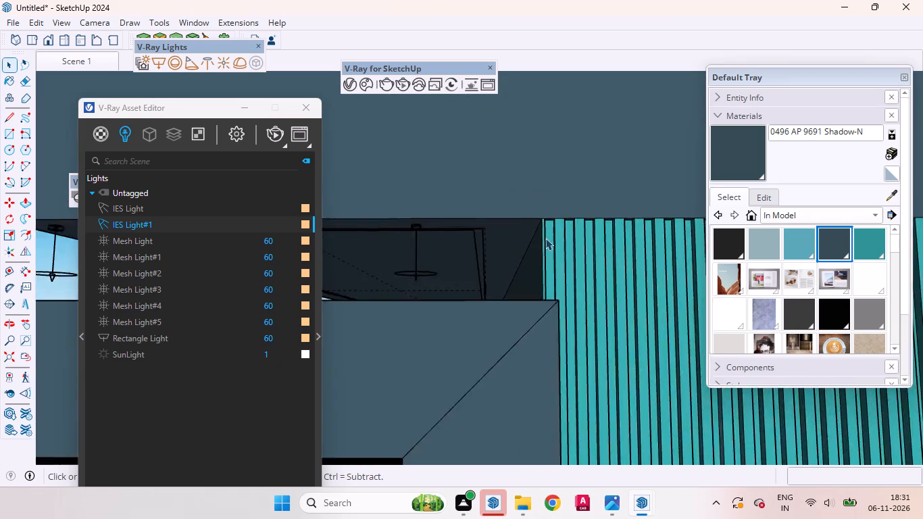
scroll(545, 238, "up", 4)
middle_click_drag(530, 316, 558, 373)
middle_click(558, 373)
scroll(545, 280, "down", 16)
middle_click_drag(503, 249, 514, 249)
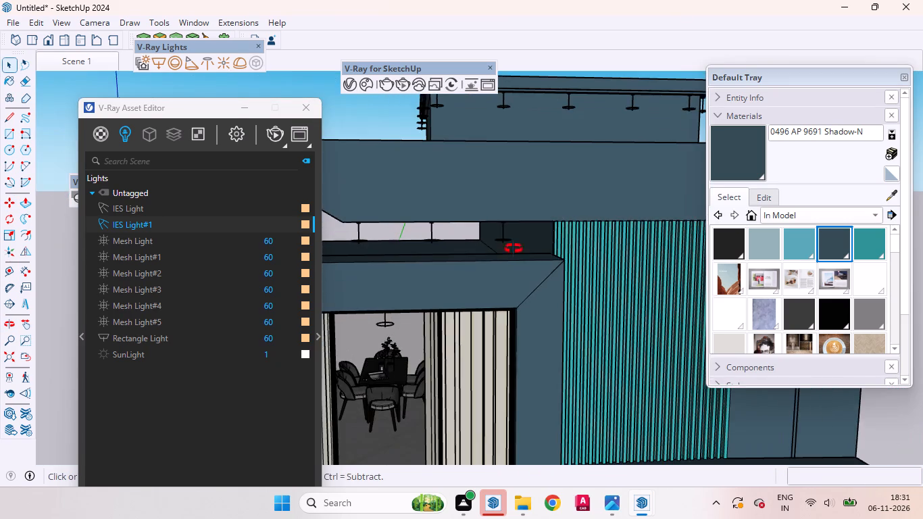
middle_click_drag(514, 249, 547, 239)
scroll(547, 239, "up", 1)
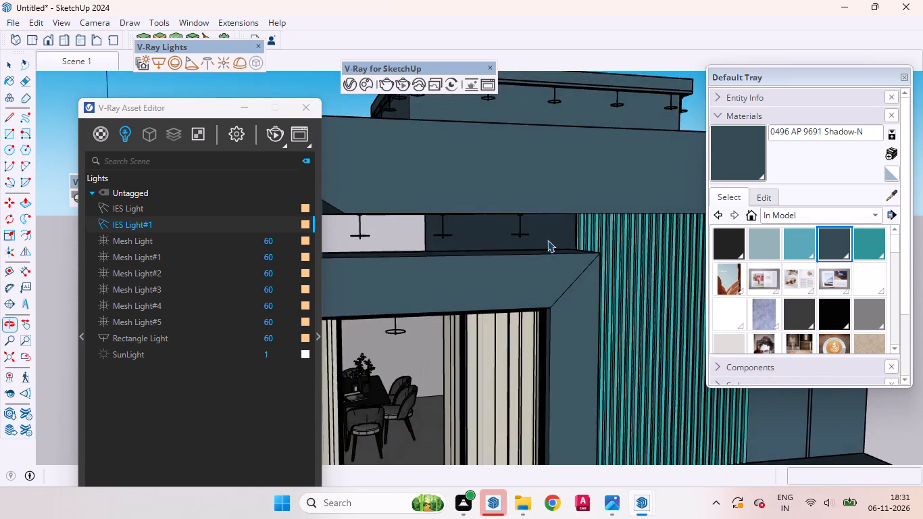
scroll(547, 241, "down", 10)
Array the corner IES downlight along the upper overhang's side edge as five copies spaced about 4' 3" apart.
scroll(501, 220, "up", 11)
middle_click_drag(493, 239, 537, 233)
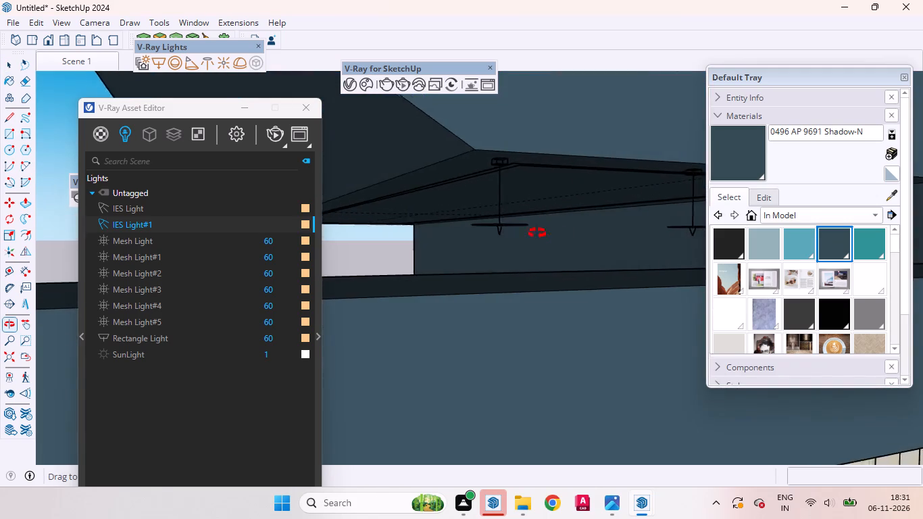
middle_click_drag(537, 233, 557, 237)
scroll(527, 180, "up", 8)
left_click(532, 157)
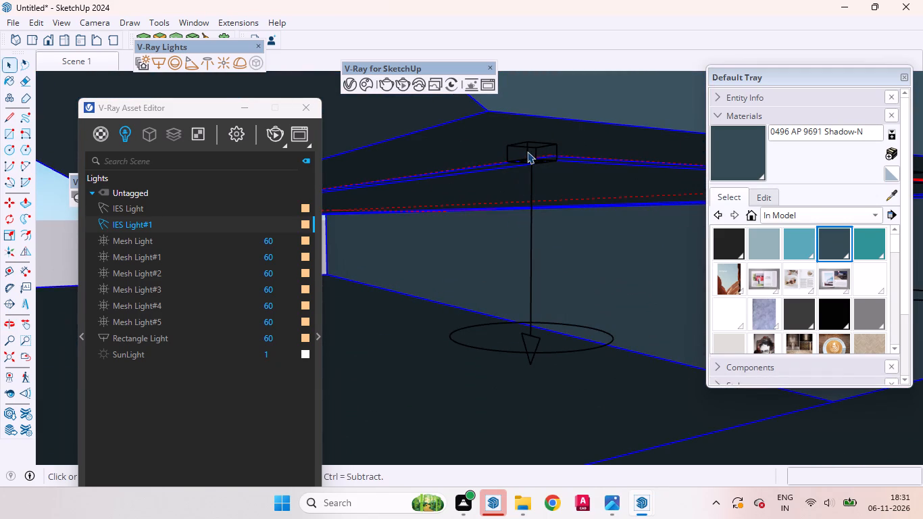
left_click(527, 151)
scroll(528, 222, "down", 9)
middle_click_drag(494, 239, 599, 195)
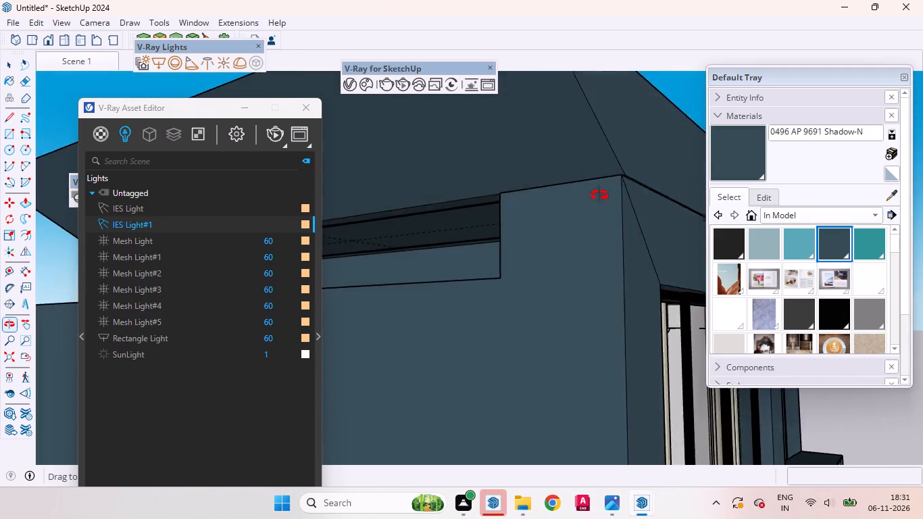
middle_click_drag(599, 195, 736, 237)
scroll(617, 183, "up", 3)
scroll(598, 189, "down", 5)
middle_click_drag(528, 254, 539, 224)
scroll(539, 224, "up", 5)
scroll(539, 235, "down", 4)
scroll(549, 234, "up", 1)
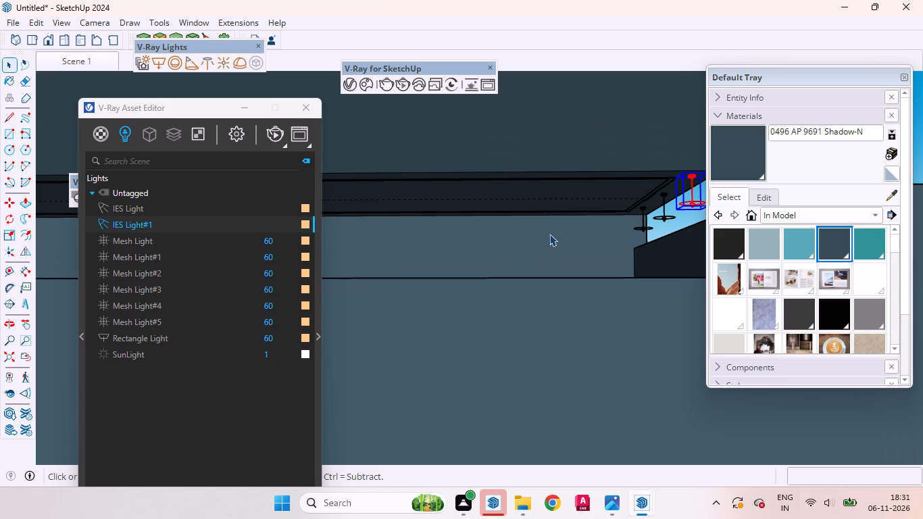
key("m")
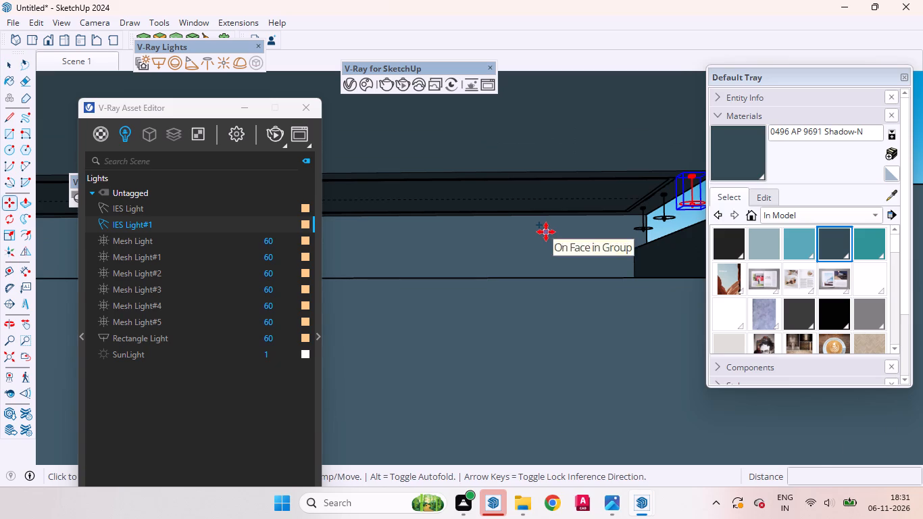
scroll(539, 231, "down", 2)
middle_click_drag(533, 231, 524, 290)
scroll(549, 187, "down", 10)
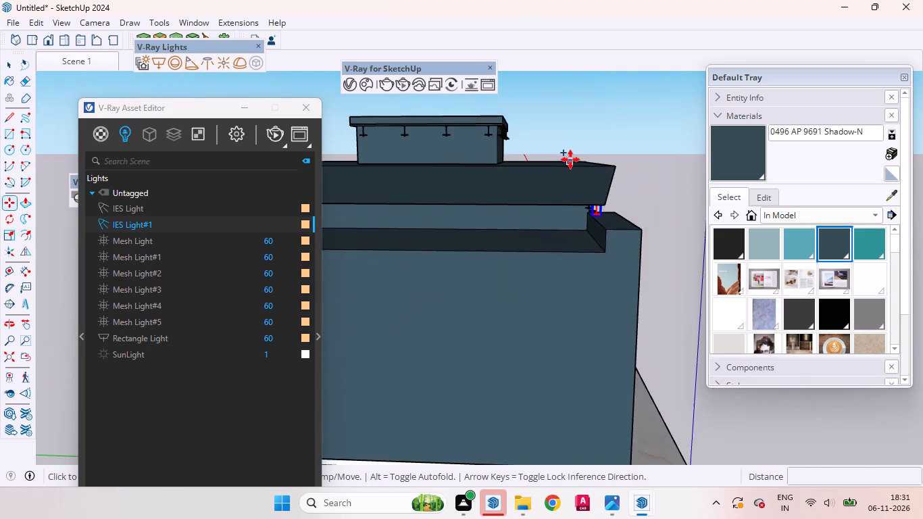
scroll(570, 159, "down", 2)
scroll(528, 209, "up", 5)
middle_click_drag(531, 207, 559, 178)
scroll(559, 178, "up", 7)
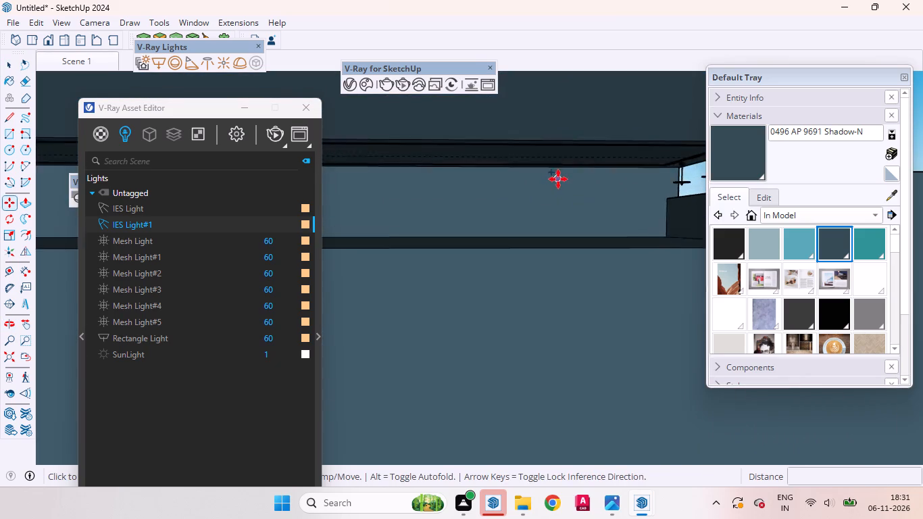
scroll(530, 201, "down", 4)
left_click(592, 200)
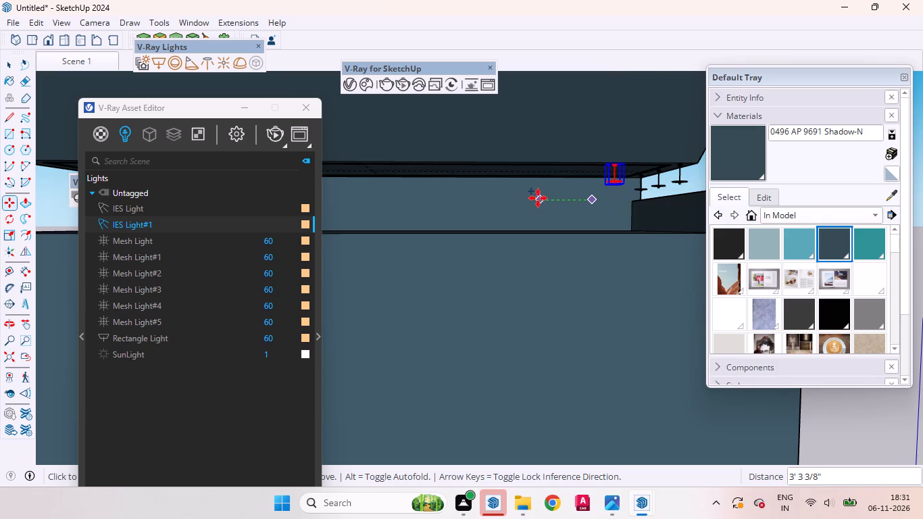
left_click(525, 195)
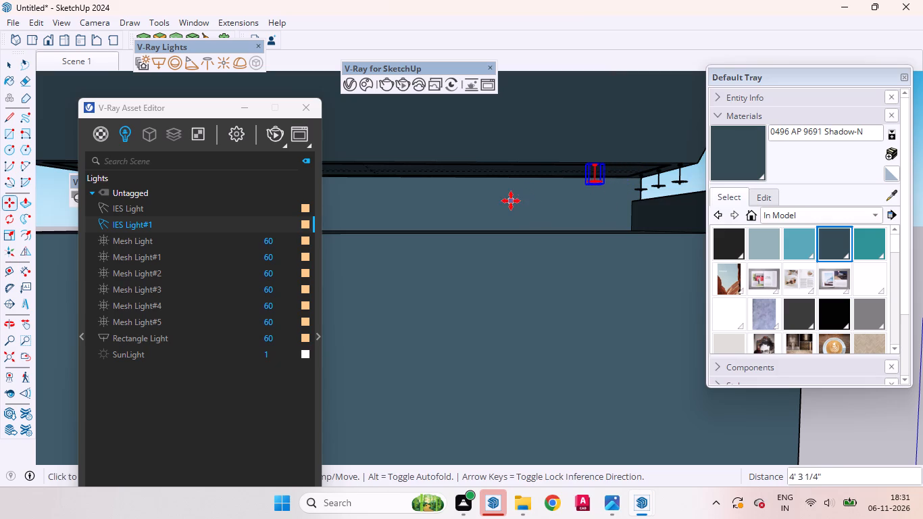
key("shift+asterisk")
key("5")
key("Return")
key("space")
Review the downlight rows under the upper overhang and across the house's side and front facade.
scroll(505, 207, "down", 5)
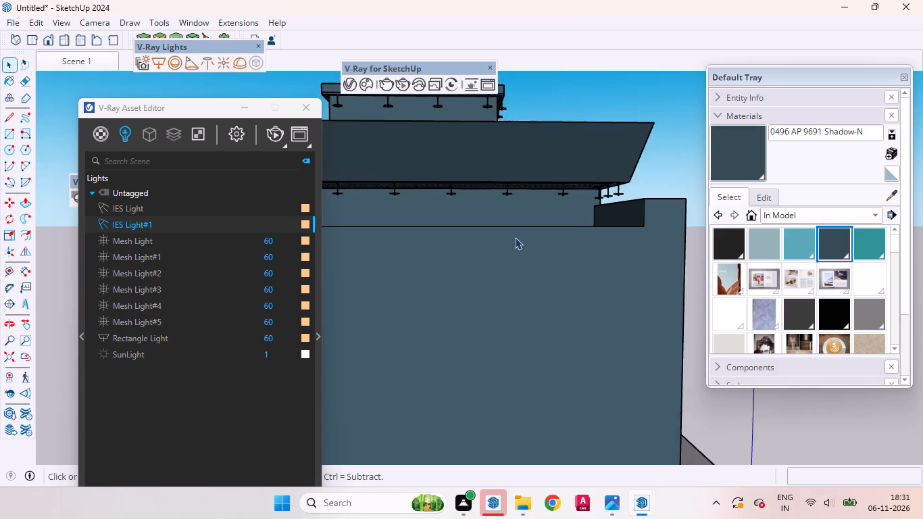
scroll(515, 237, "down", 9)
middle_click_drag(540, 248, 261, 295)
scroll(425, 184, "up", 4)
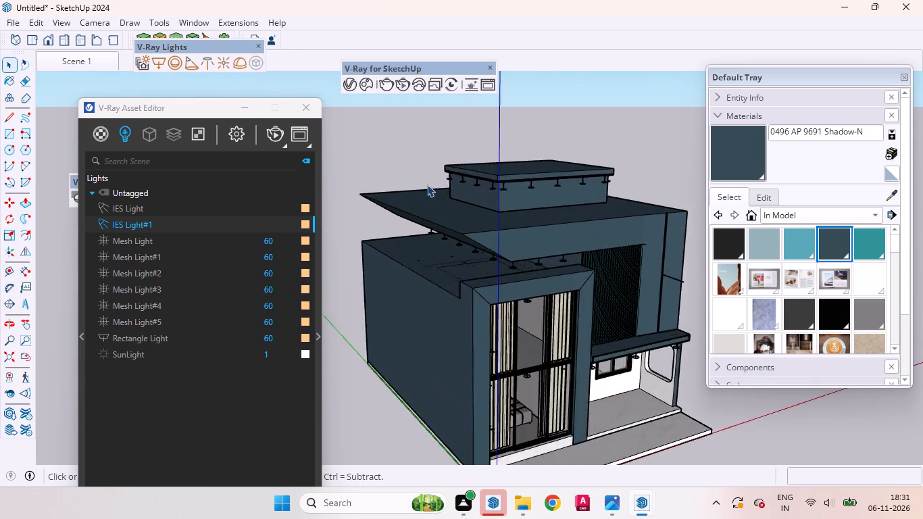
scroll(427, 184, "up", 11)
scroll(439, 234, "down", 12)
middle_click_drag(486, 255, 397, 184)
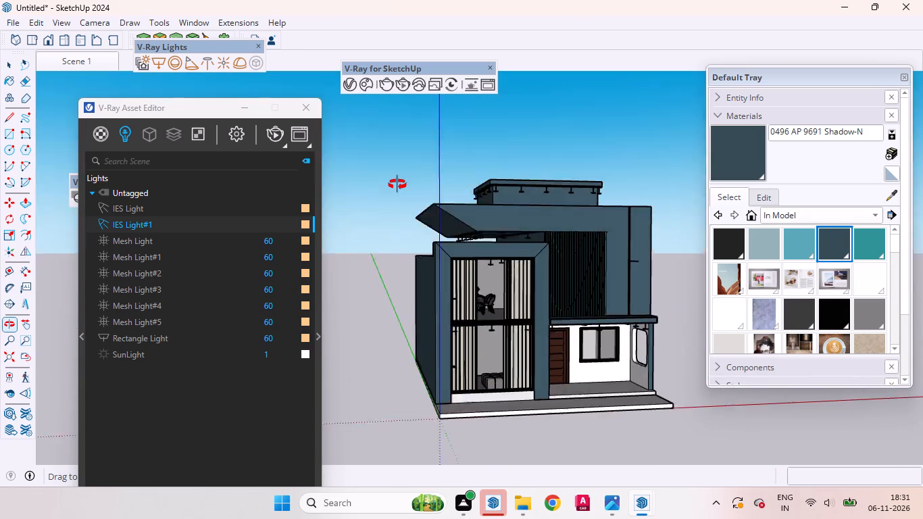
middle_click_drag(397, 184, 389, 202)
middle_click_drag(482, 242, 355, 243)
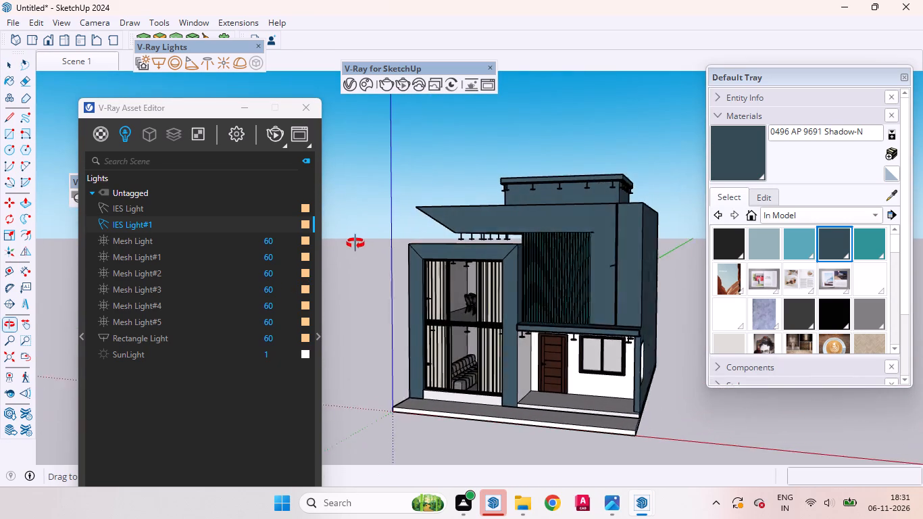
middle_click_drag(355, 243, 351, 227)
scroll(512, 227, "up", 11)
scroll(498, 242, "down", 5)
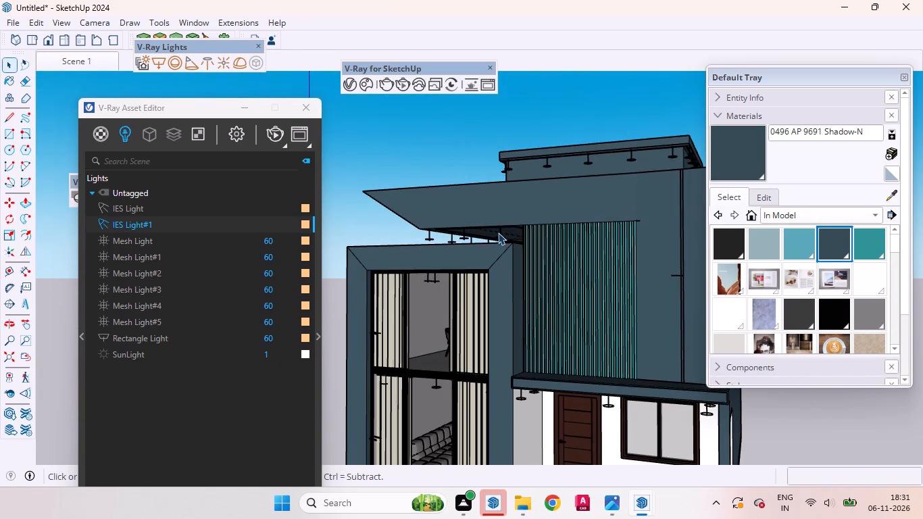
middle_click_drag(584, 207, 637, 189)
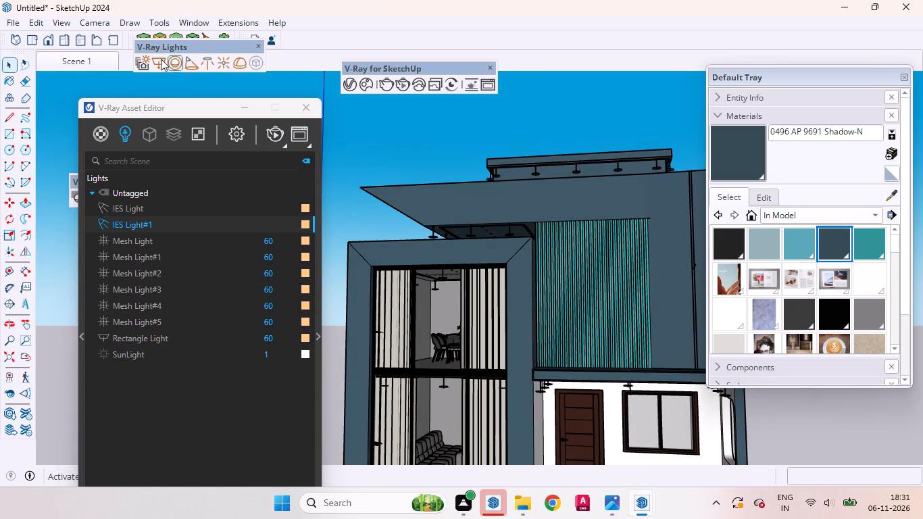
Search 3D Warehouse for "wall lights".
left_click(199, 26)
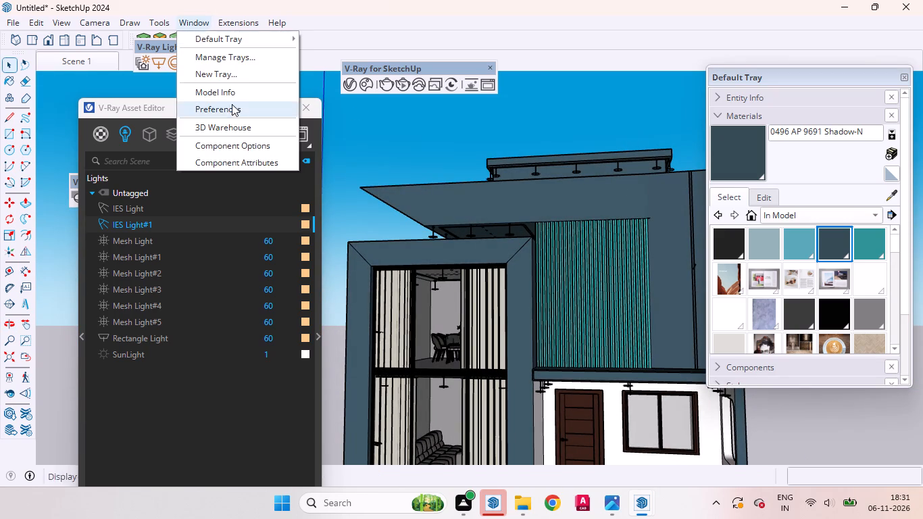
left_click(237, 120)
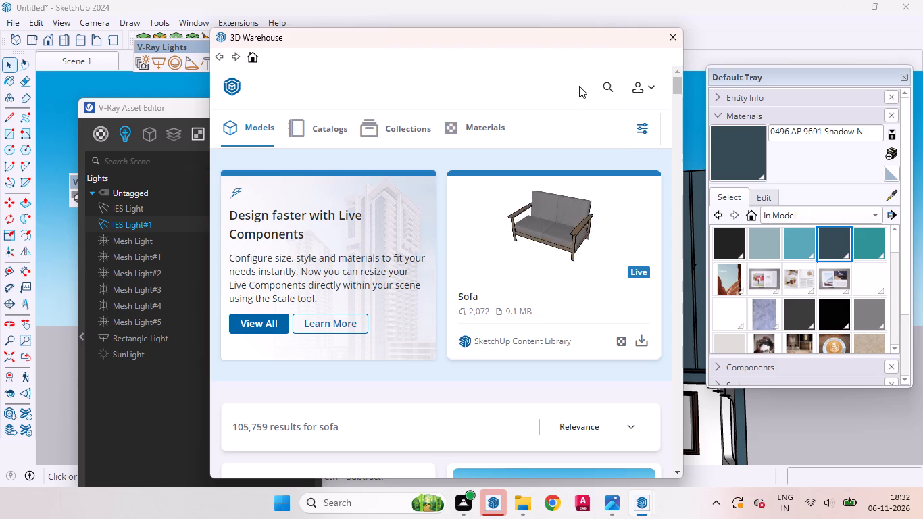
left_click(607, 86)
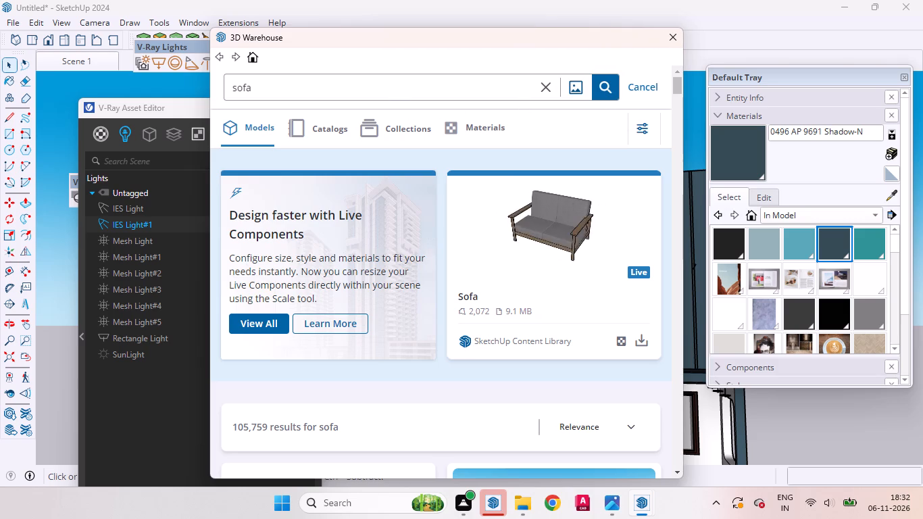
left_click_drag(283, 88, 233, 81)
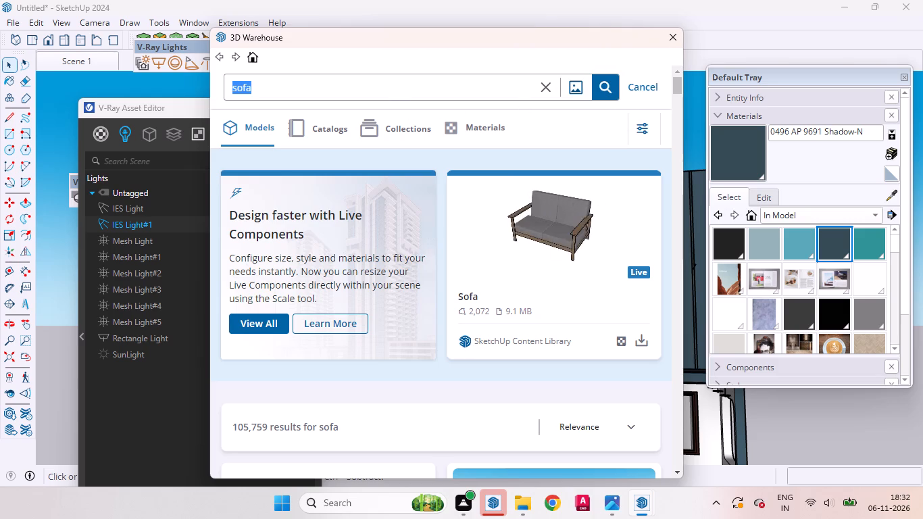
key("BackSpace")
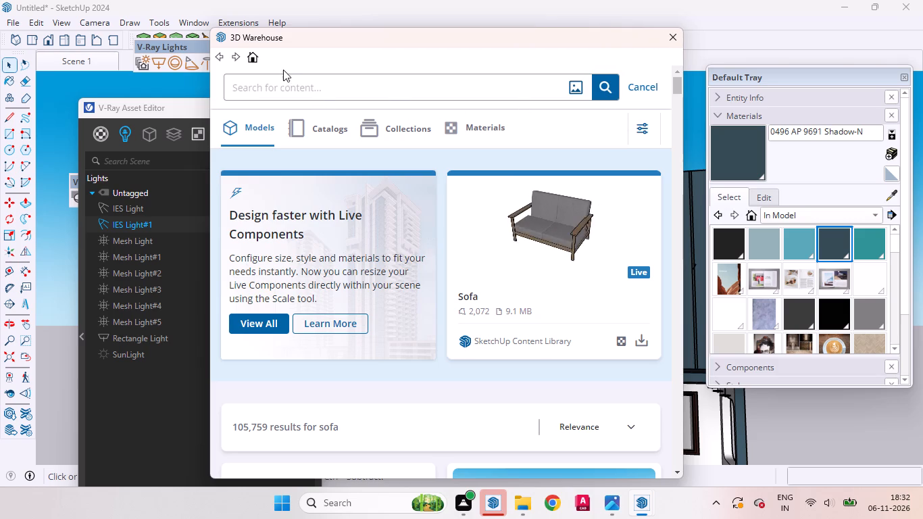
type("wa")
type("ll lights")
key("Return")
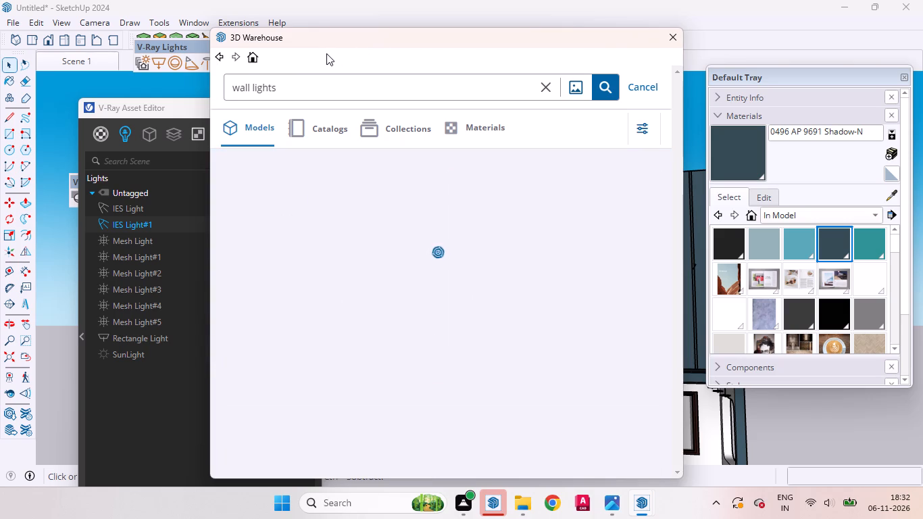
Browse the wall light models for a fixture that suits the facade.
left_click_drag(324, 43, 317, 62)
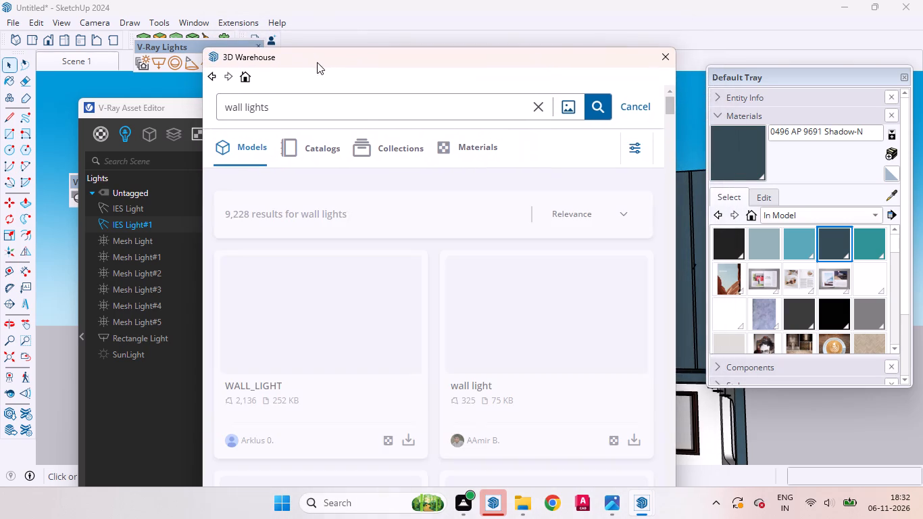
scroll(477, 220, "down", 3)
scroll(424, 256, "down", 2)
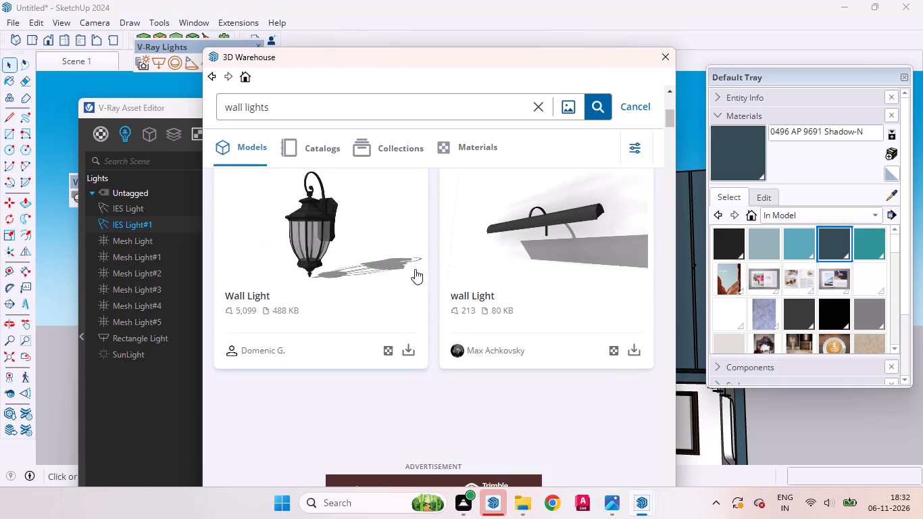
scroll(407, 282, "up", 3)
scroll(366, 286, "down", 1)
scroll(379, 287, "up", 3)
scroll(391, 279, "down", 1)
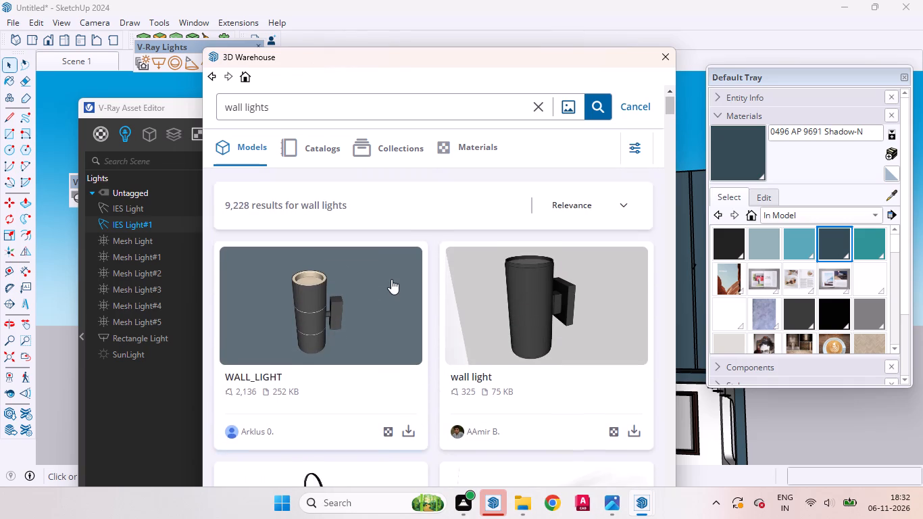
scroll(391, 278, "down", 2)
scroll(392, 278, "up", 3)
scroll(392, 278, "down", 11)
scroll(392, 276, "up", 1)
scroll(392, 276, "down", 2)
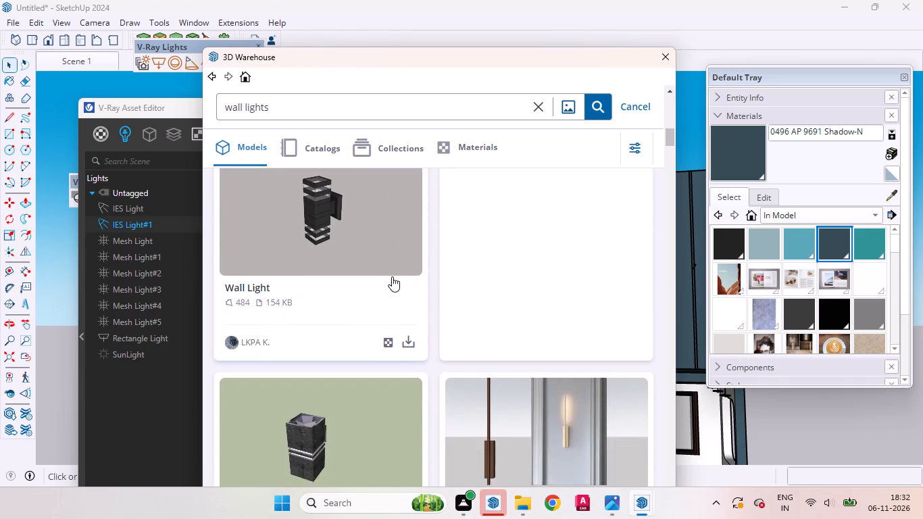
scroll(392, 276, "down", 1)
scroll(392, 276, "up", 4)
scroll(392, 276, "down", 1)
scroll(392, 276, "up", 8)
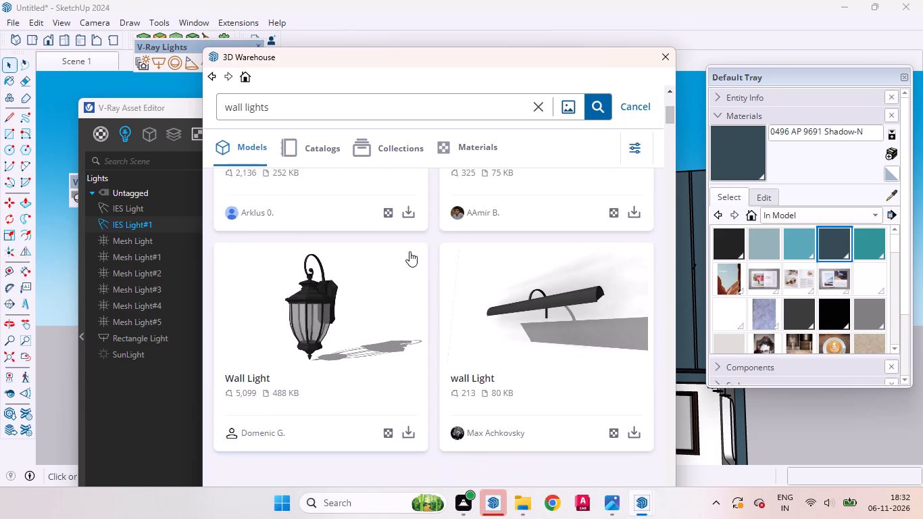
scroll(409, 251, "up", 2)
scroll(409, 251, "down", 10)
scroll(403, 282, "up", 2)
scroll(403, 282, "down", 2)
scroll(407, 297, "up", 7)
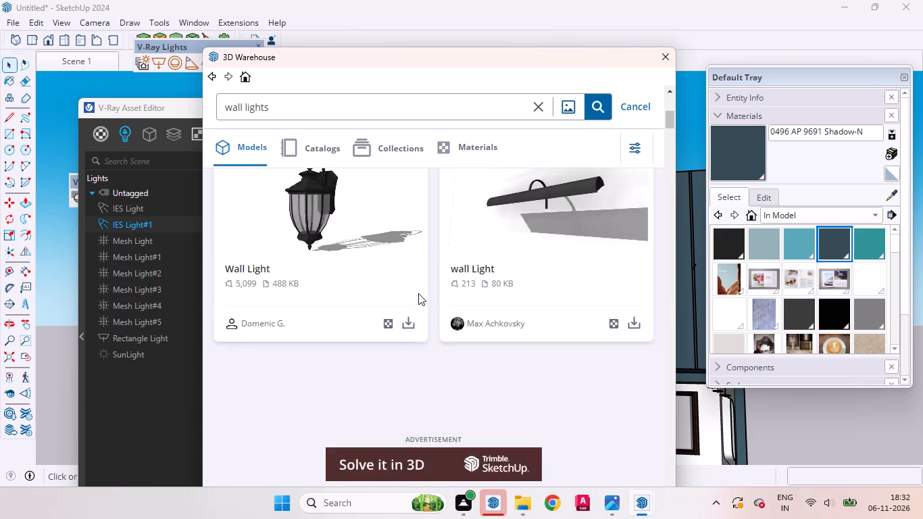
Load the black cylindrical "wall light" model (75 KB) from 3D Warehouse and place it on the upper slatted wall panel.
scroll(418, 293, "up", 2)
left_click(633, 375)
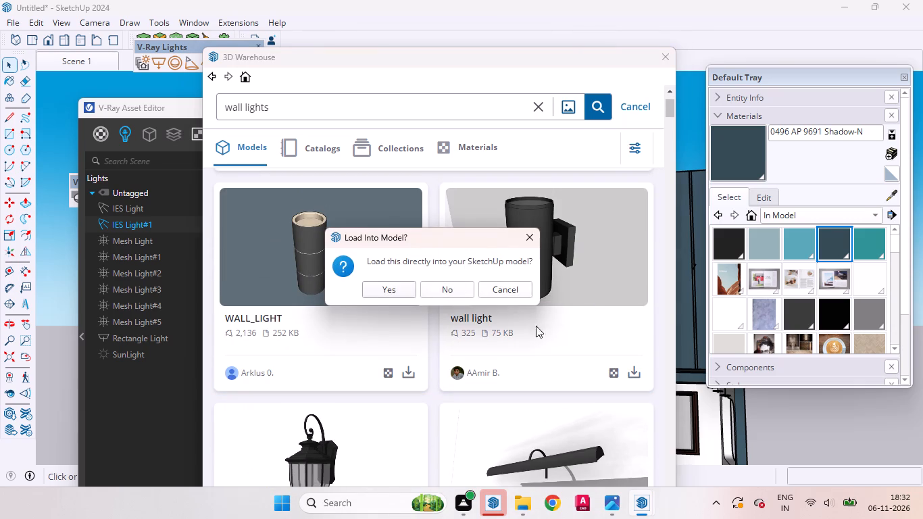
left_click(403, 292)
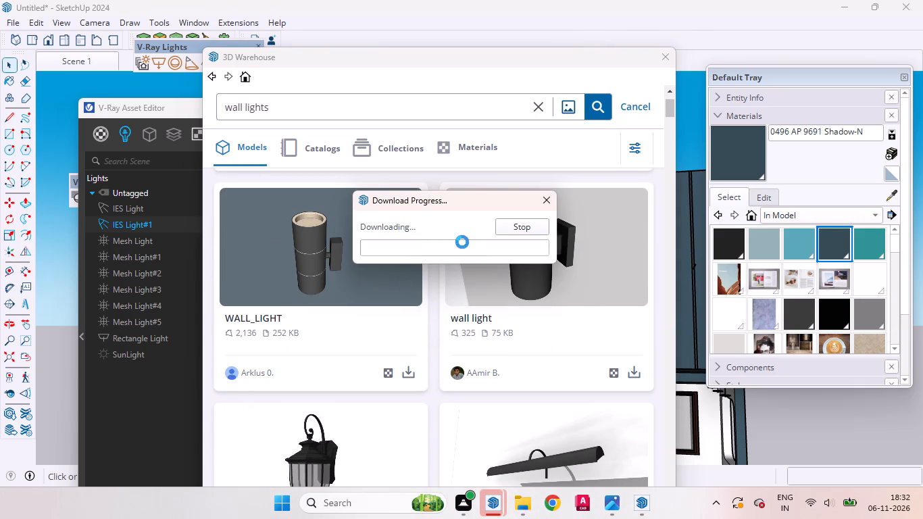
scroll(447, 309, "down", 9)
scroll(536, 312, "up", 13)
middle_click_drag(524, 297, 520, 330)
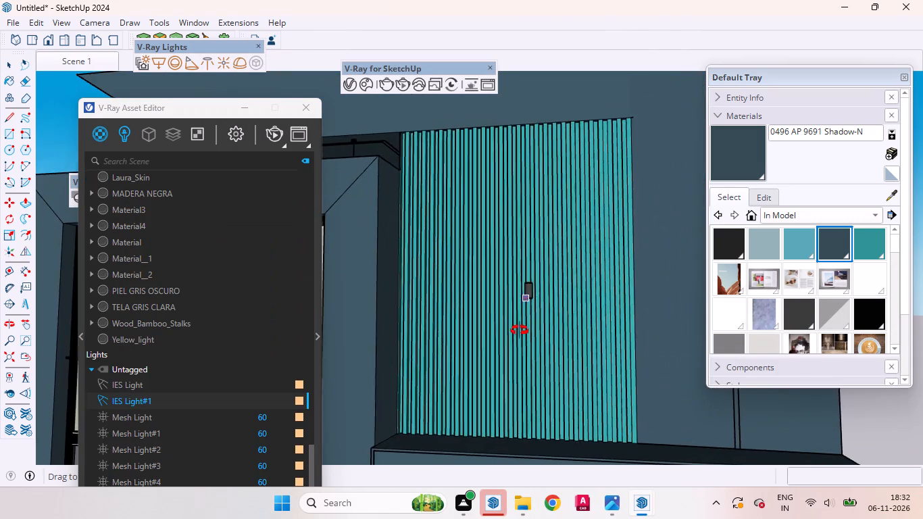
middle_click_drag(520, 330, 491, 408)
scroll(495, 318, "down", 9)
scroll(505, 331, "up", 4)
middle_click_drag(489, 322, 462, 276)
scroll(490, 274, "up", 8)
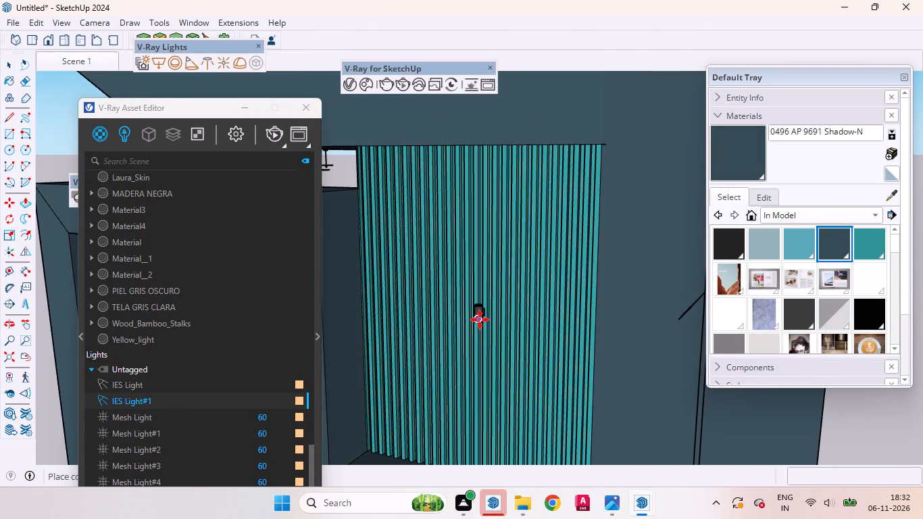
left_click(480, 320)
Move the placed wall light slightly lower on the slatted panel.
middle_click_drag(637, 291, 793, 251)
scroll(589, 239, "down", 9)
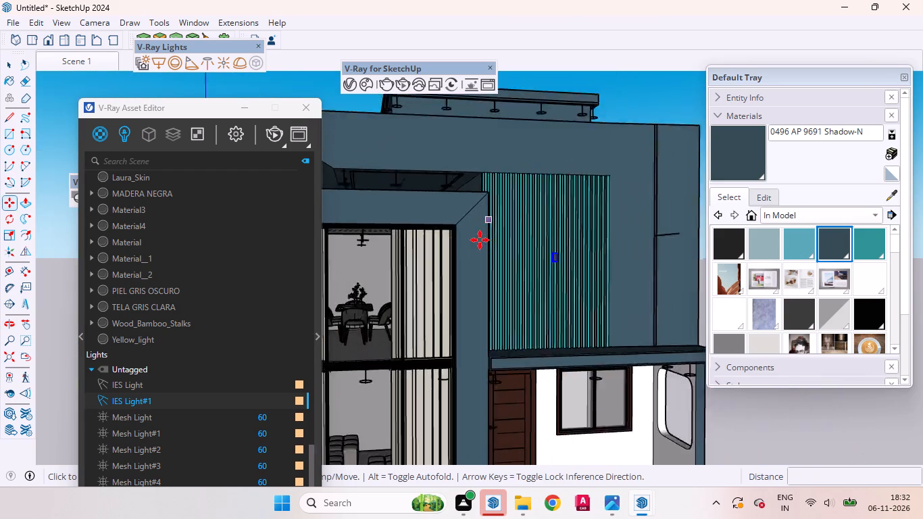
scroll(480, 240, "down", 5)
scroll(568, 263, "down", 1)
middle_click_drag(568, 289, 548, 337)
scroll(515, 268, "up", 1)
scroll(515, 268, "down", 1)
scroll(515, 268, "up", 8)
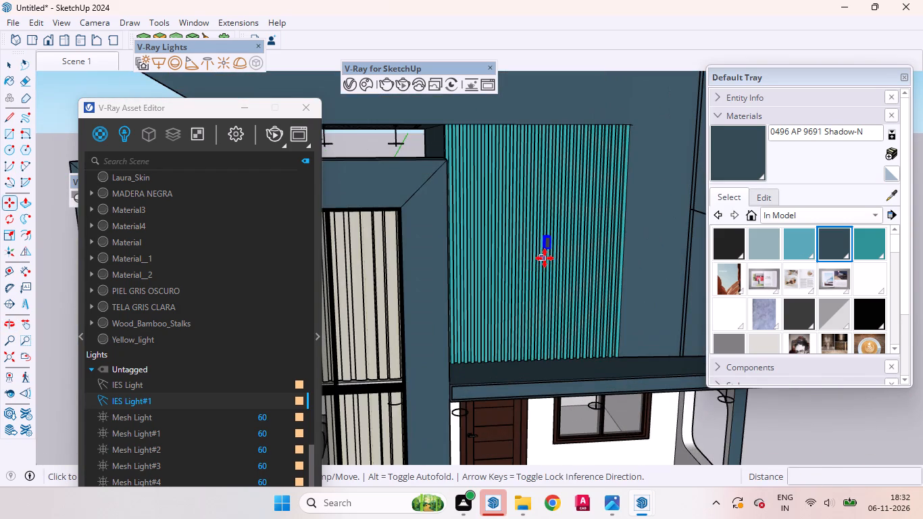
left_click(545, 258)
left_click(545, 270)
middle_click_drag(547, 272, 490, 294)
scroll(528, 217, "down", 3)
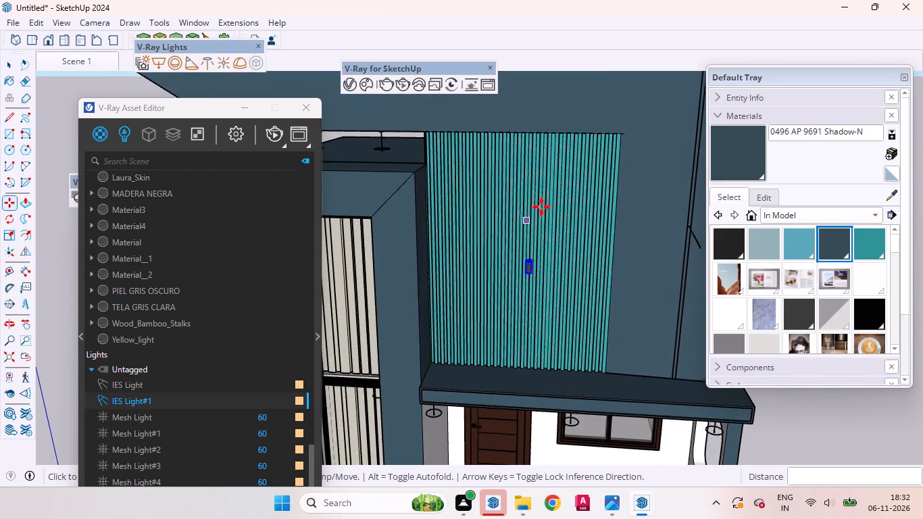
scroll(541, 207, "down", 5)
scroll(581, 178, "up", 1)
scroll(581, 178, "down", 7)
Show the 1001bit, V-Ray Objects, Click-Change 2 Kitchen equipment, Dynamic Components, Chaos Live Link and Getting Started toolbars.
right_click(341, 24)
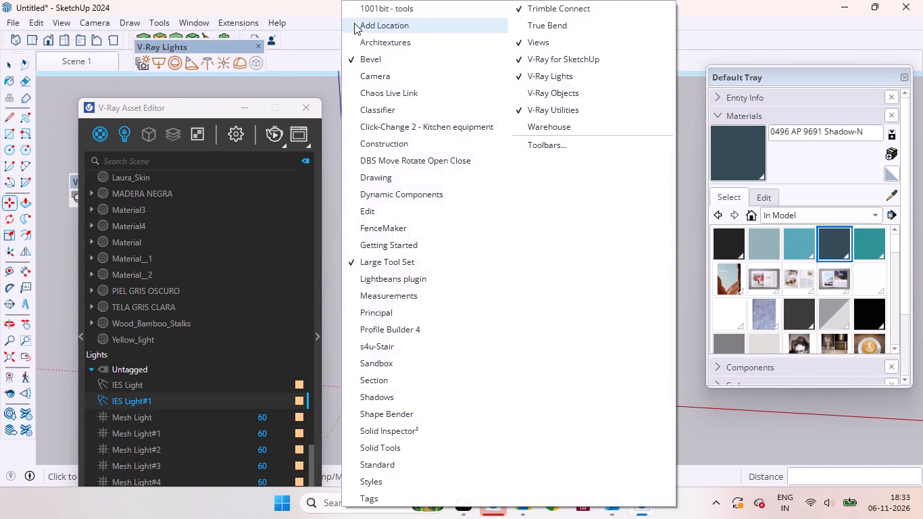
left_click(389, 6)
right_click(355, 23)
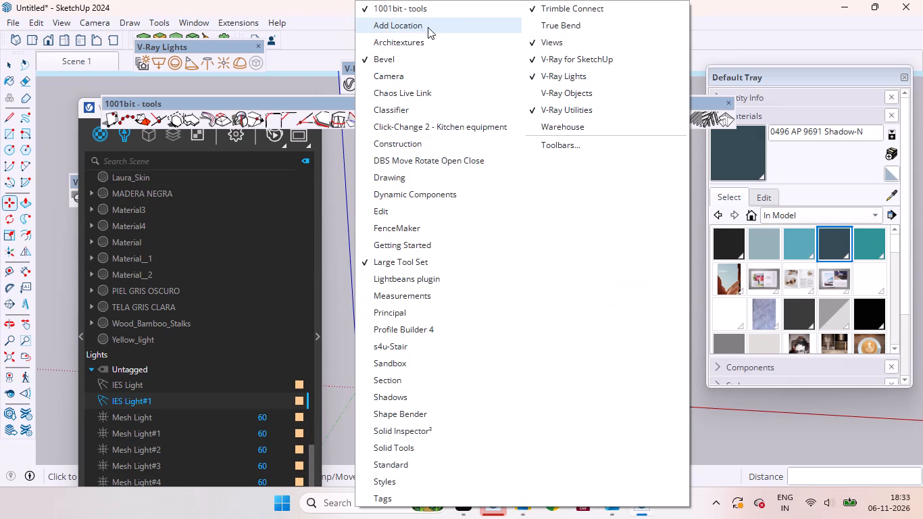
left_click(555, 97)
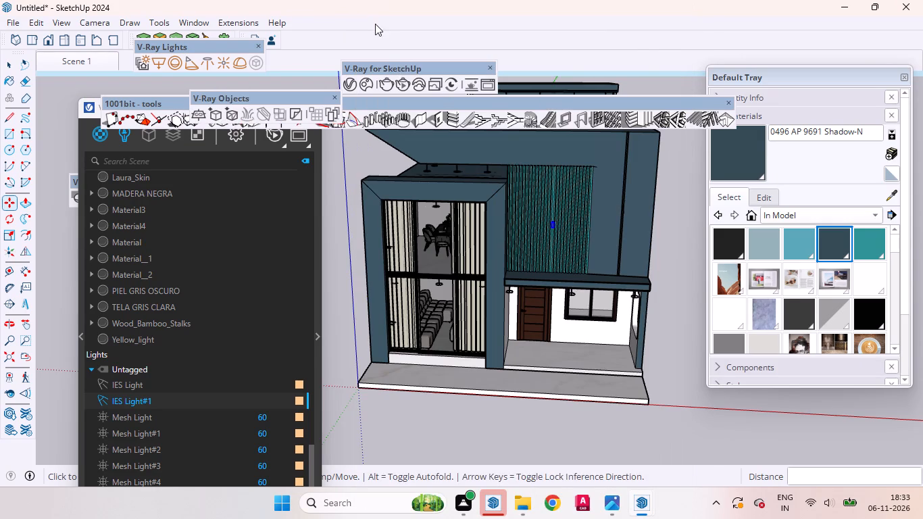
right_click(375, 24)
left_click(431, 130)
right_click(372, 35)
left_click(416, 190)
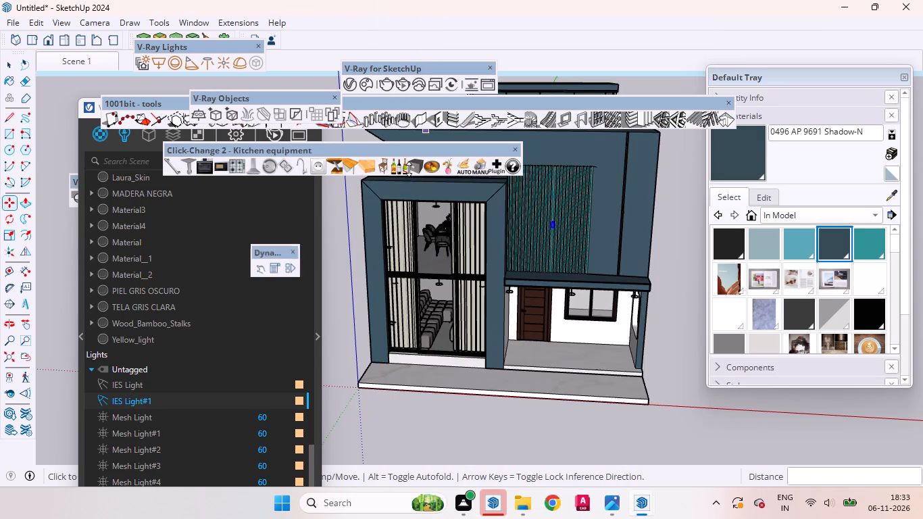
right_click(364, 21)
left_click(415, 99)
right_click(381, 25)
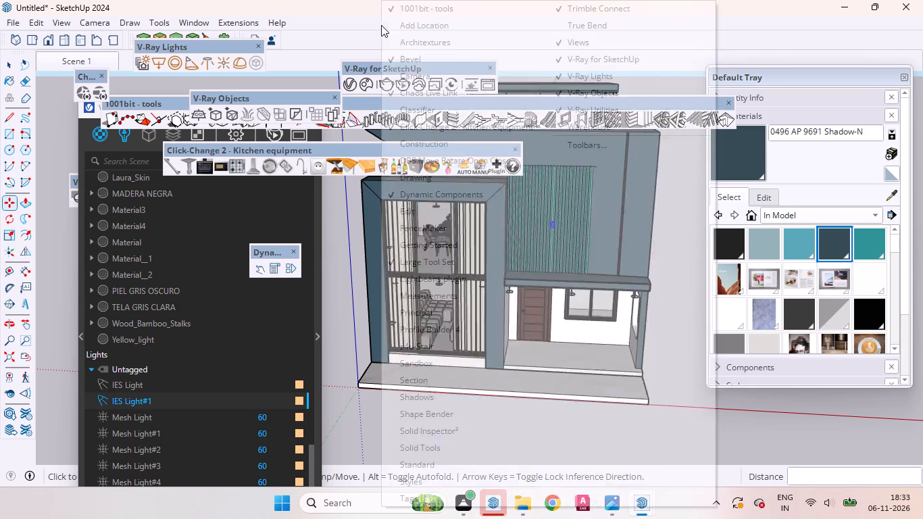
left_click(415, 247)
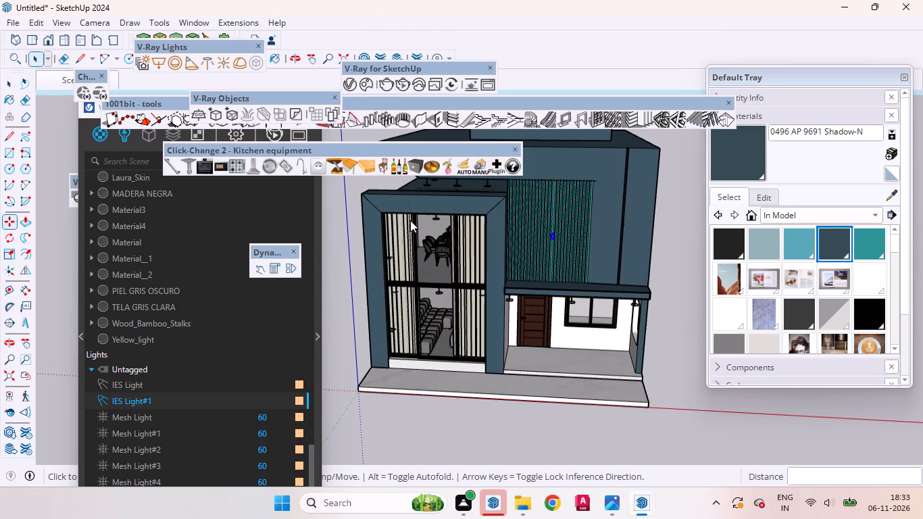
Return the view to Scene 1.
scroll(427, 251, "down", 4)
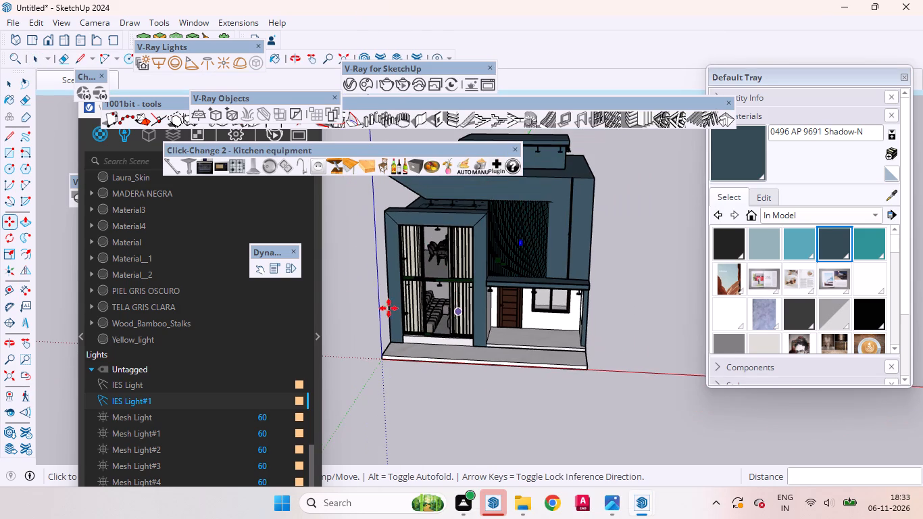
left_click(7, 87)
left_click(61, 82)
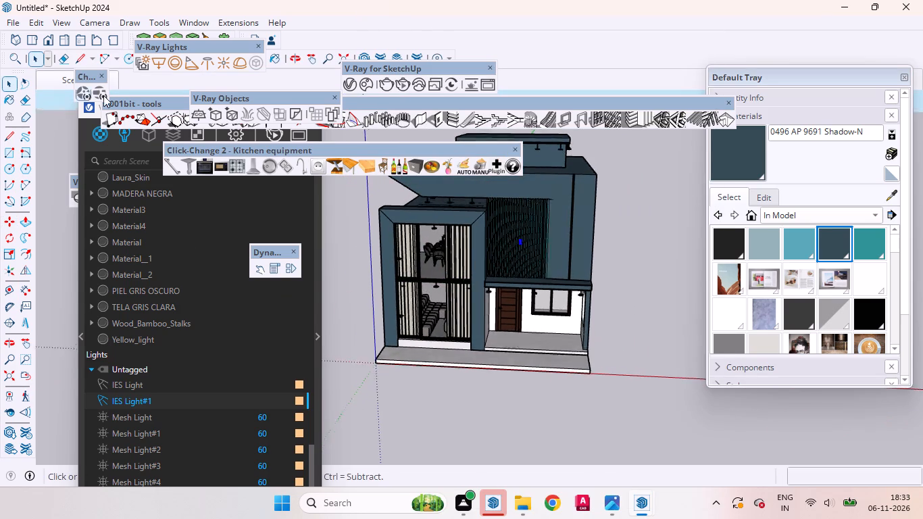
Dock the Click-Change 2, 1001bit and V-Ray Objects toolbars above the model view and move the V-Ray Asset Editor clear of the house.
left_click_drag(415, 151, 310, 130)
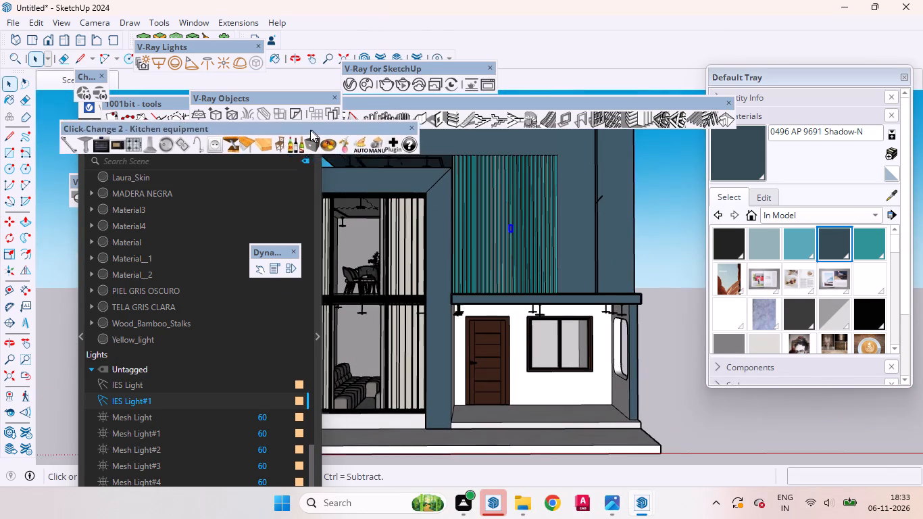
left_click_drag(310, 130, 366, 59)
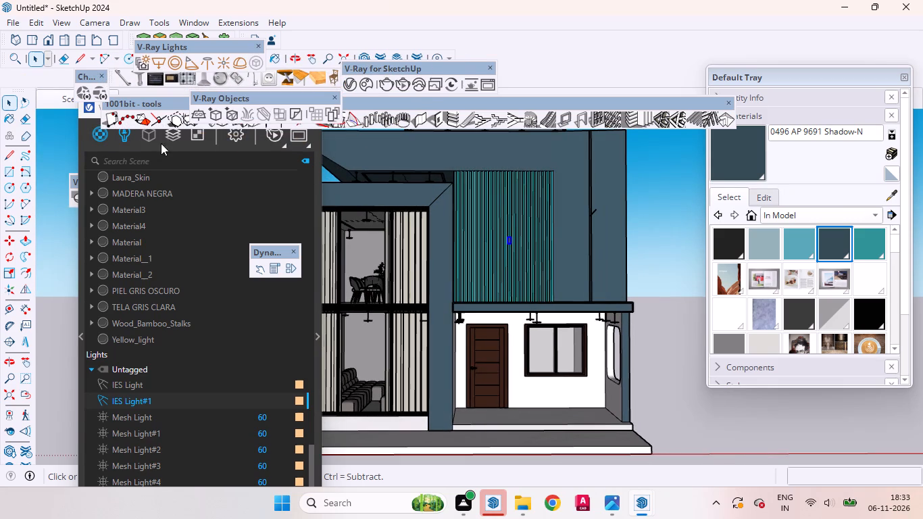
left_click_drag(91, 114, 634, 239)
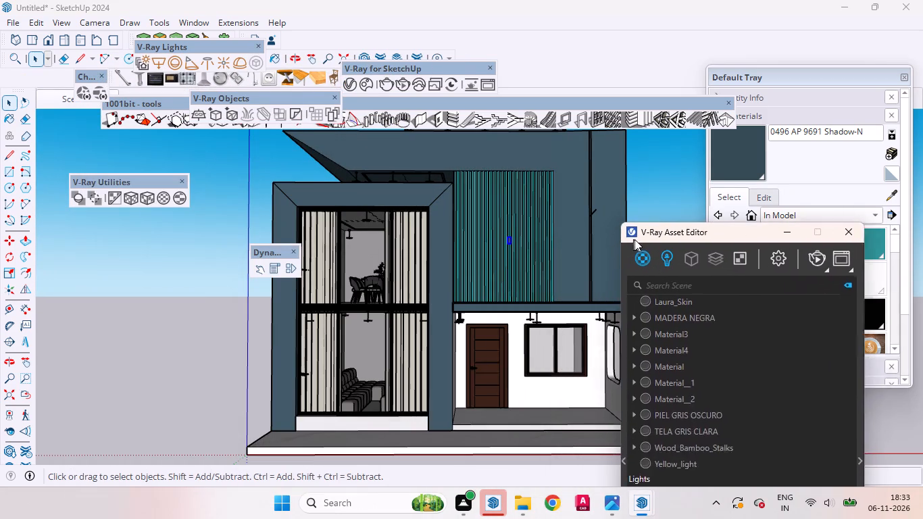
left_click_drag(634, 239, 677, 245)
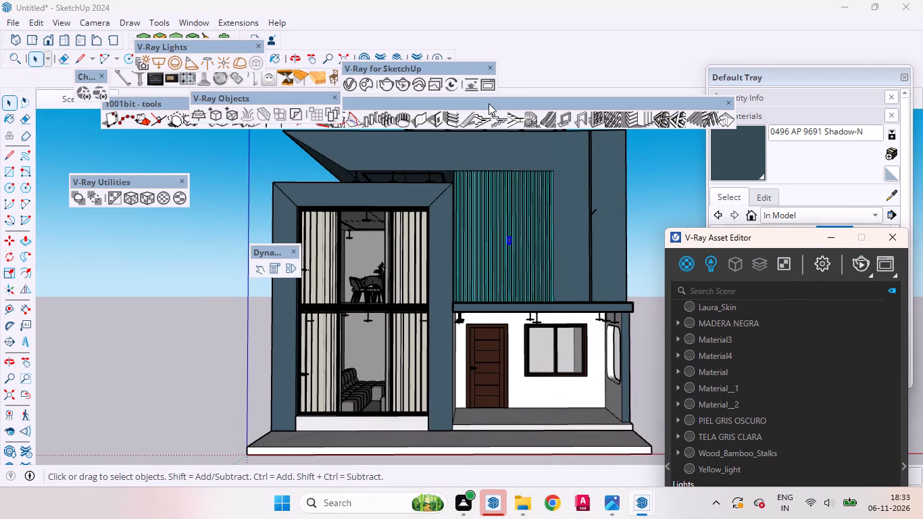
left_click_drag(489, 103, 503, 48)
left_click_drag(280, 99, 281, 96)
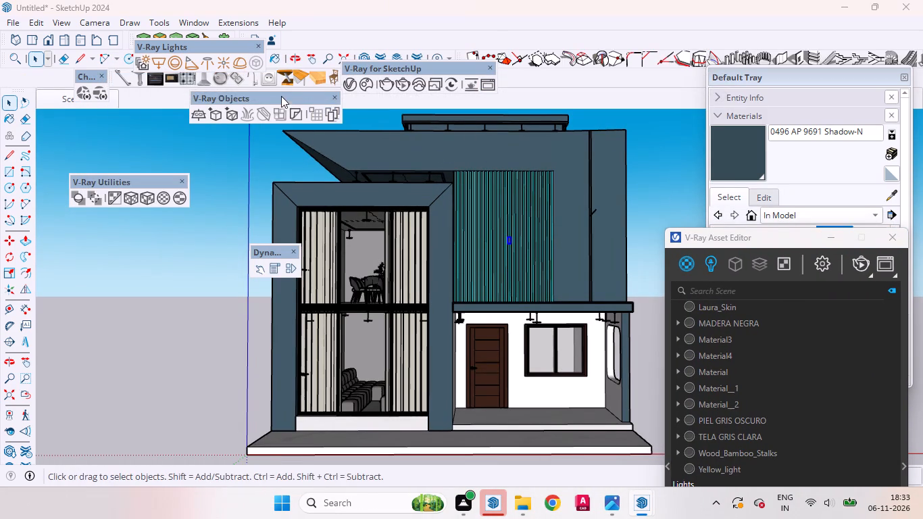
left_click_drag(281, 96, 314, 32)
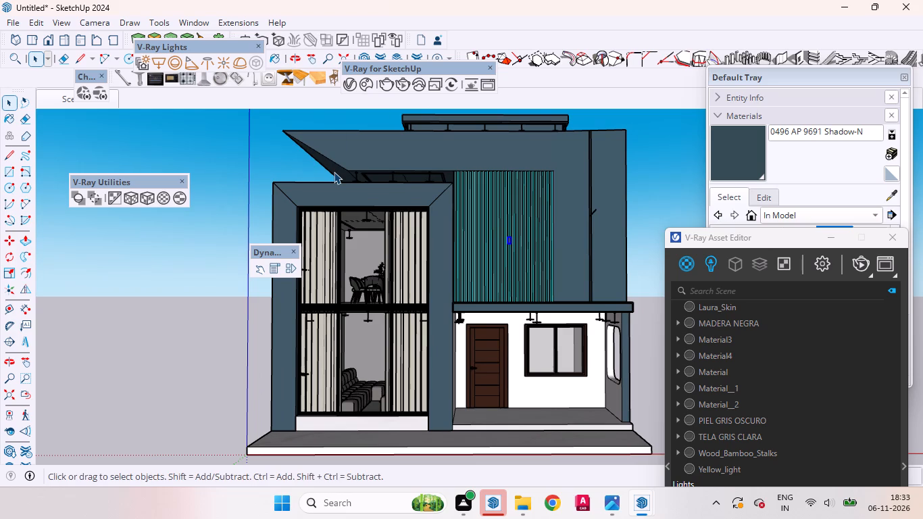
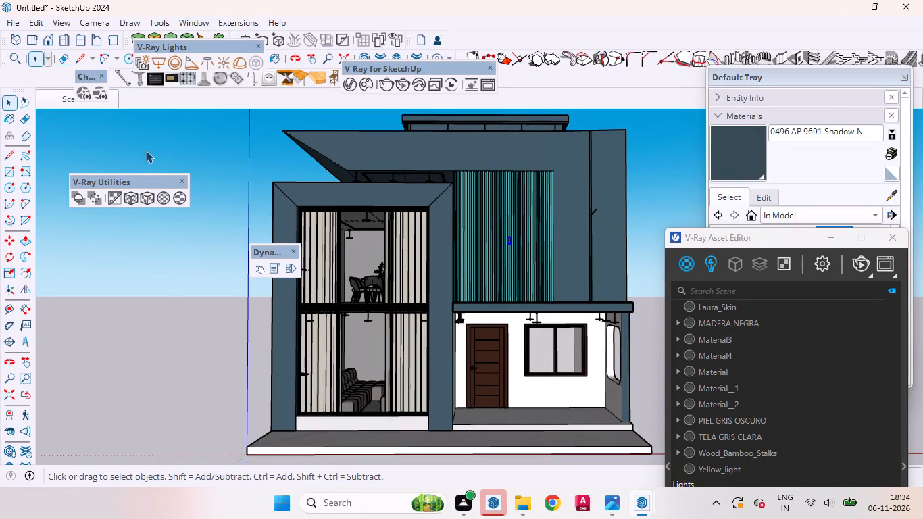
Open the wall light fixture on the slatted panel for editing and convert its round top disc into a V-Ray mesh light.
scroll(465, 244, "down", 5)
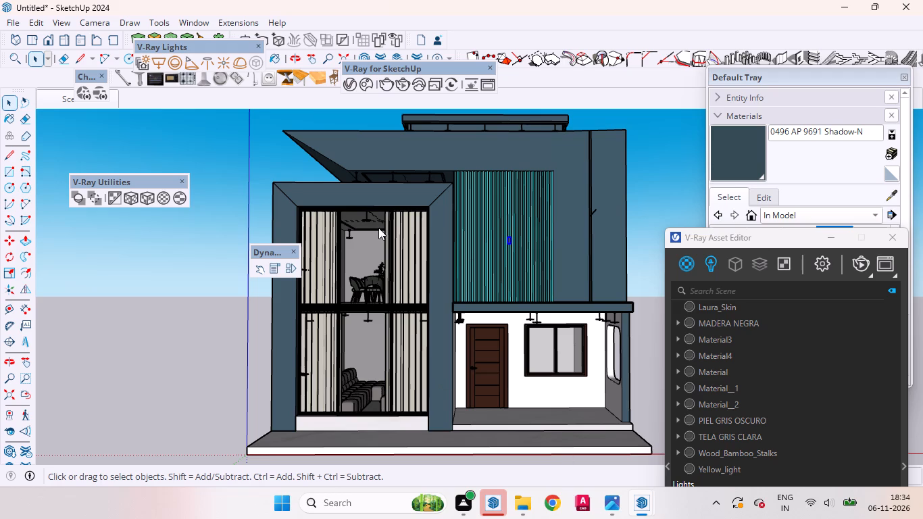
middle_click_drag(532, 264, 532, 266)
middle_click_drag(532, 266, 511, 285)
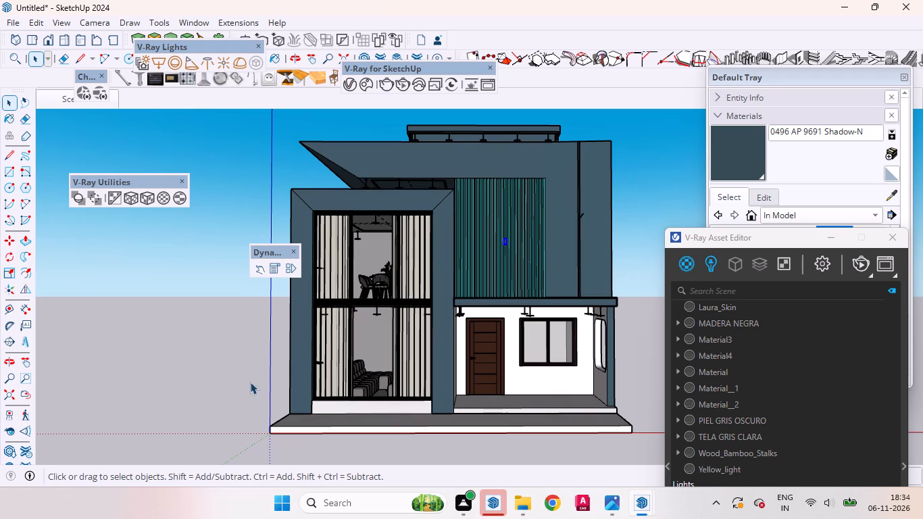
scroll(453, 280, "up", 14)
middle_click_drag(530, 243, 495, 338)
scroll(483, 334, "up", 1)
scroll(461, 317, "down", 6)
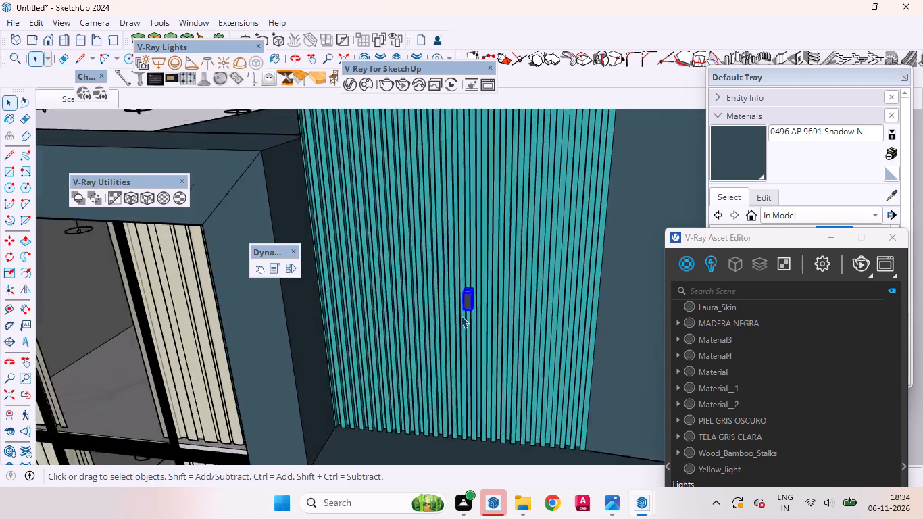
scroll(472, 274, "up", 20)
scroll(472, 274, "up", 3)
middle_click_drag(458, 328, 461, 389)
scroll(453, 352, "up", 5)
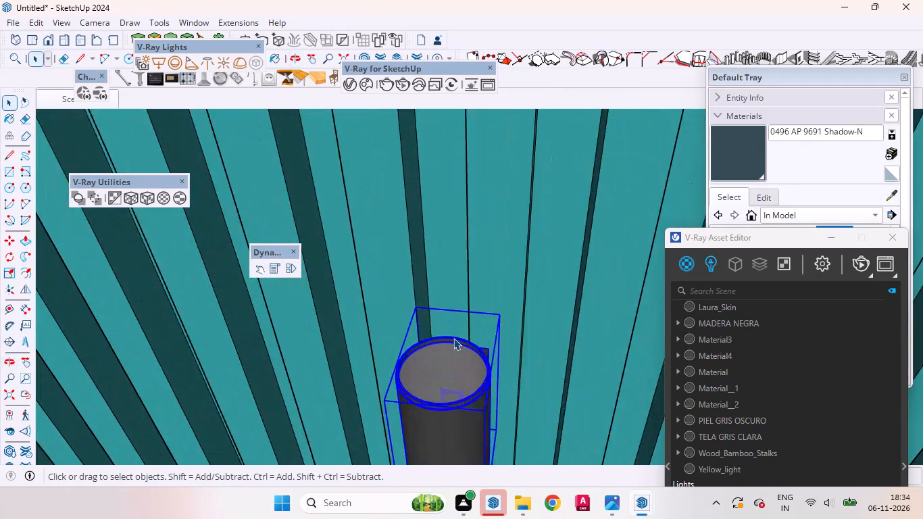
scroll(453, 338, "up", 6)
double_click(436, 384)
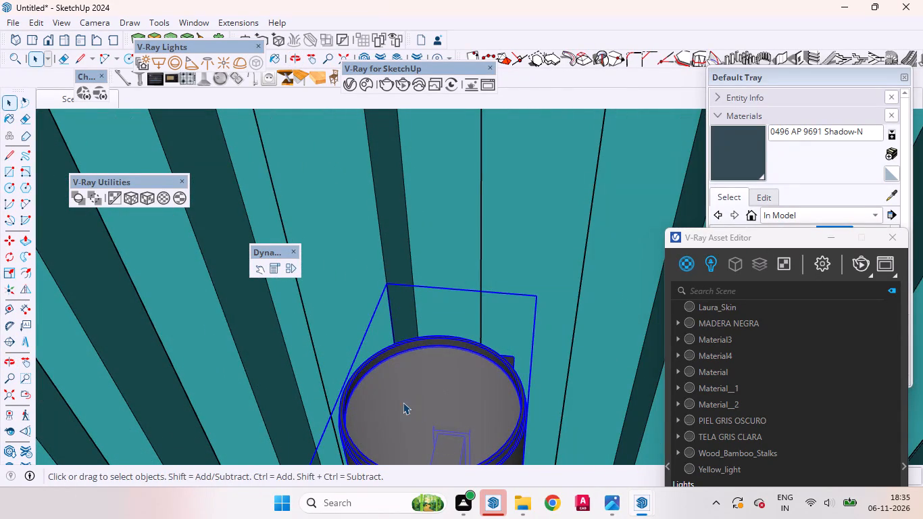
double_click(412, 414)
scroll(476, 277, "down", 11)
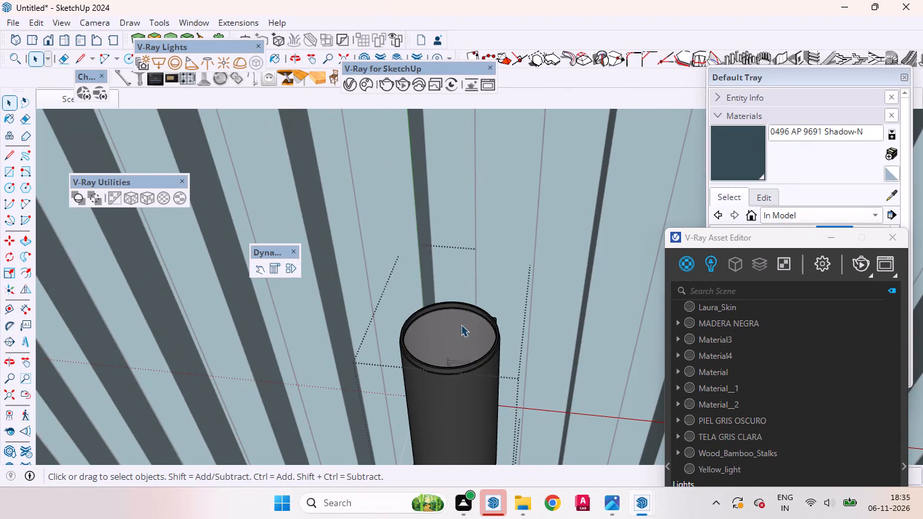
left_click(455, 337)
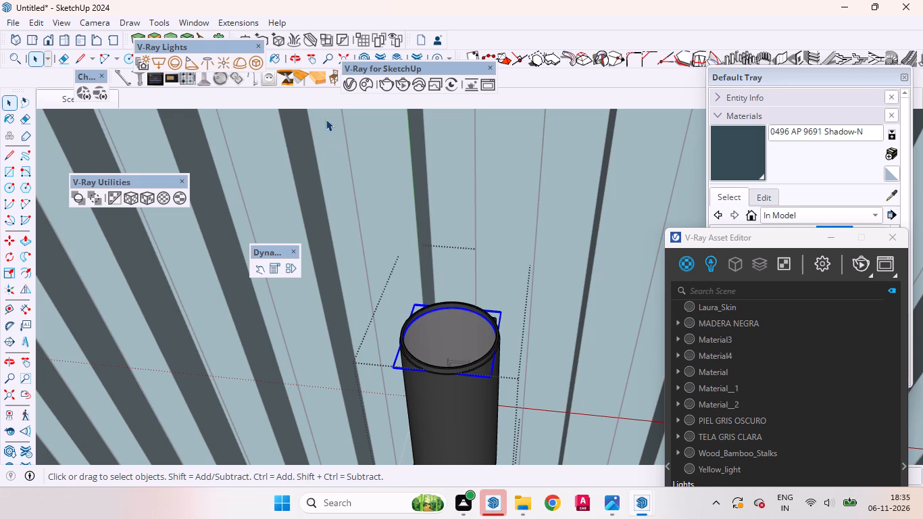
left_click(251, 64)
scroll(360, 189, "down", 5)
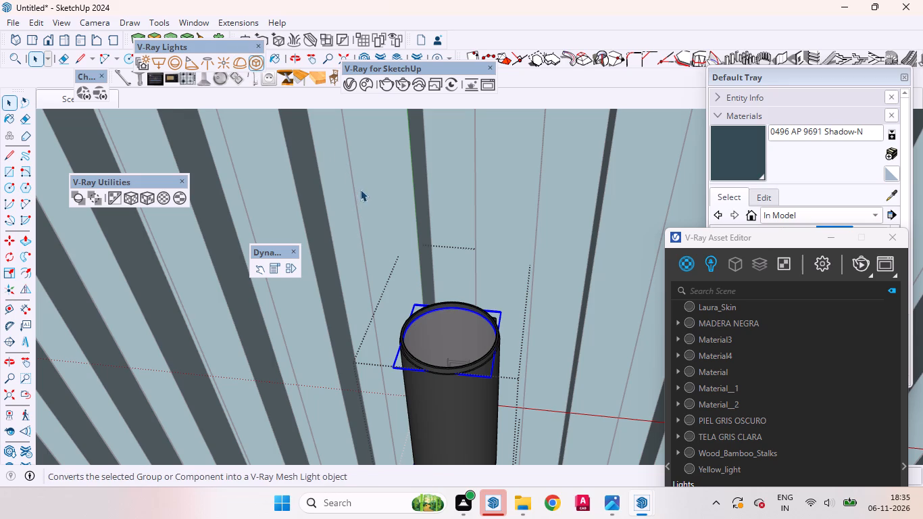
scroll(360, 189, "down", 1)
scroll(434, 269, "down", 15)
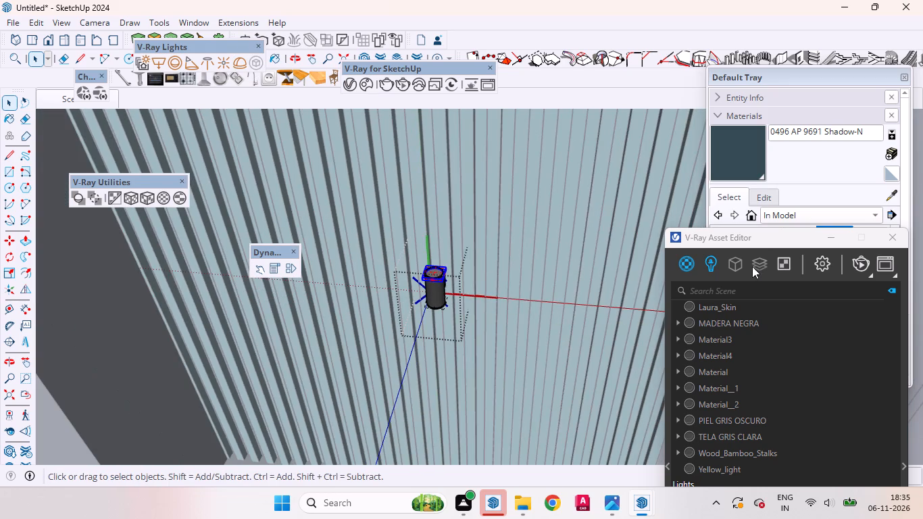
Set the intensity of Mesh Light#6 to 3000 and copy Mesh Light#5's warm colour onto it.
left_click_drag(747, 236, 621, 144)
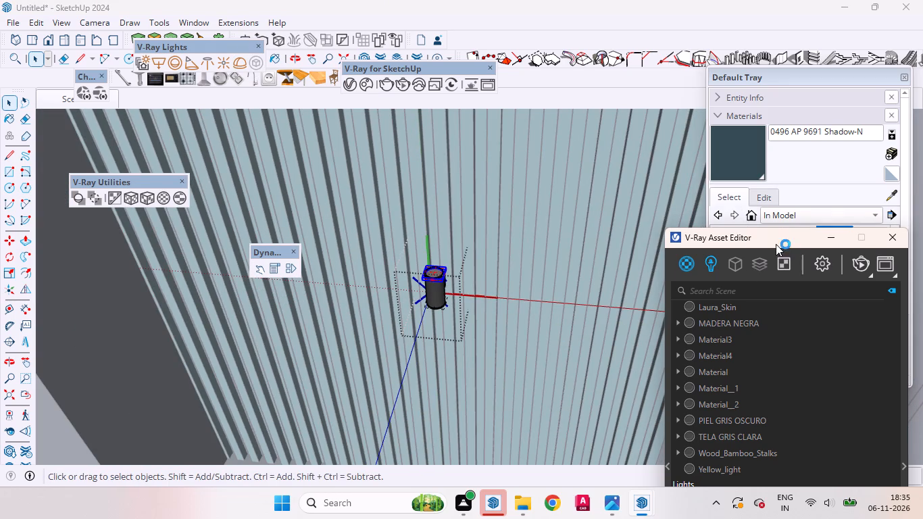
left_click_drag(775, 240, 567, 134)
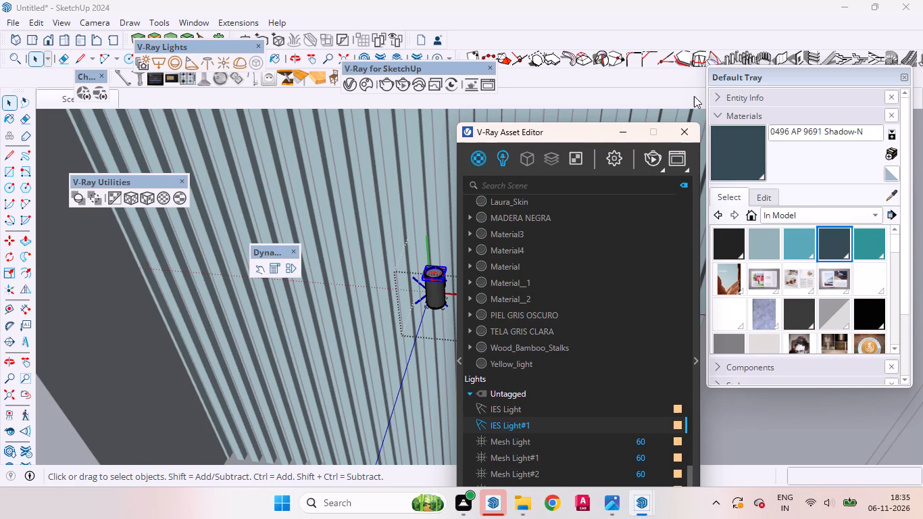
left_click_drag(589, 129, 549, 95)
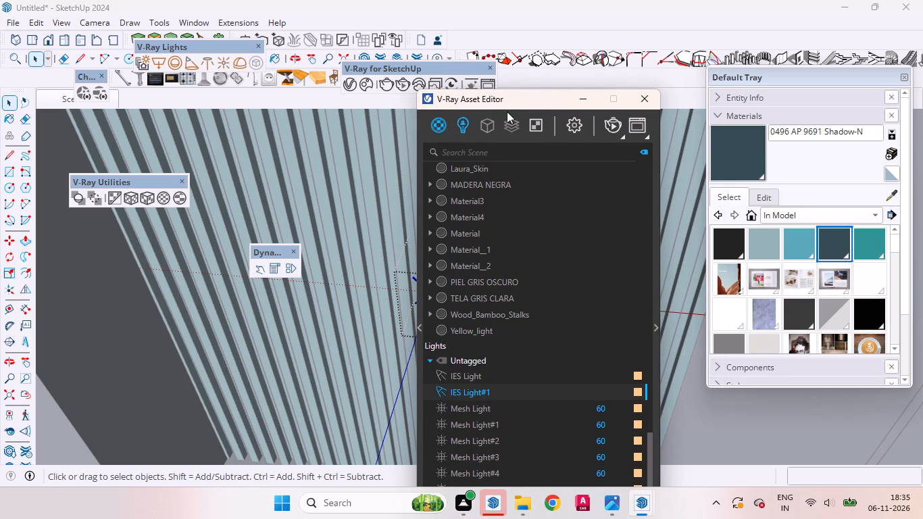
left_click_drag(514, 104, 572, 55)
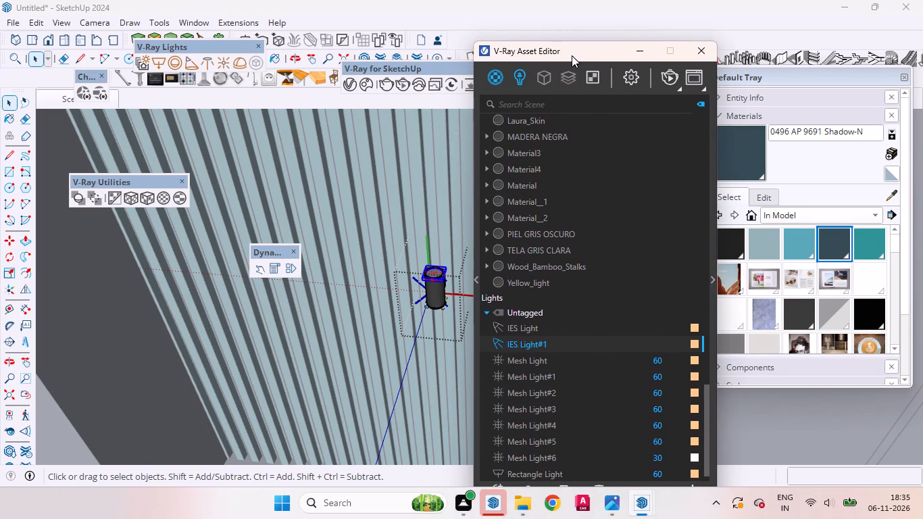
left_click_drag(572, 55, 546, 182)
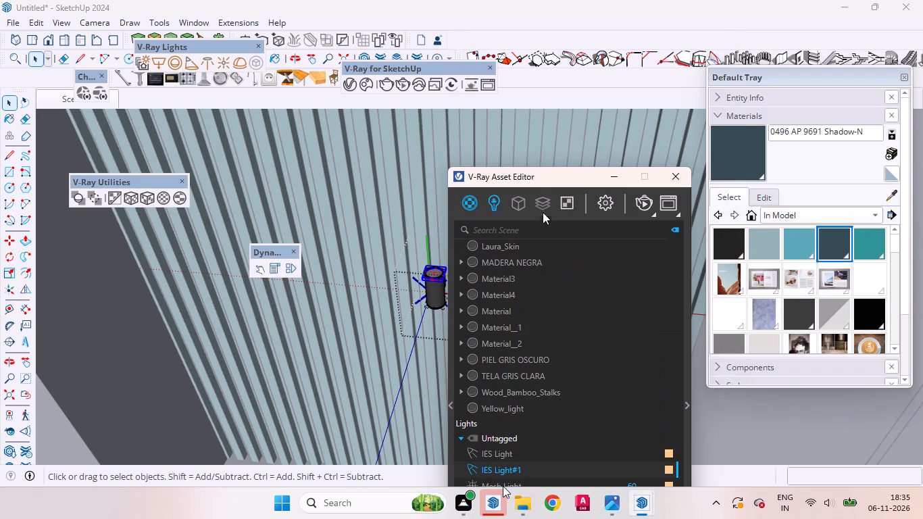
left_click_drag(546, 175, 511, 36)
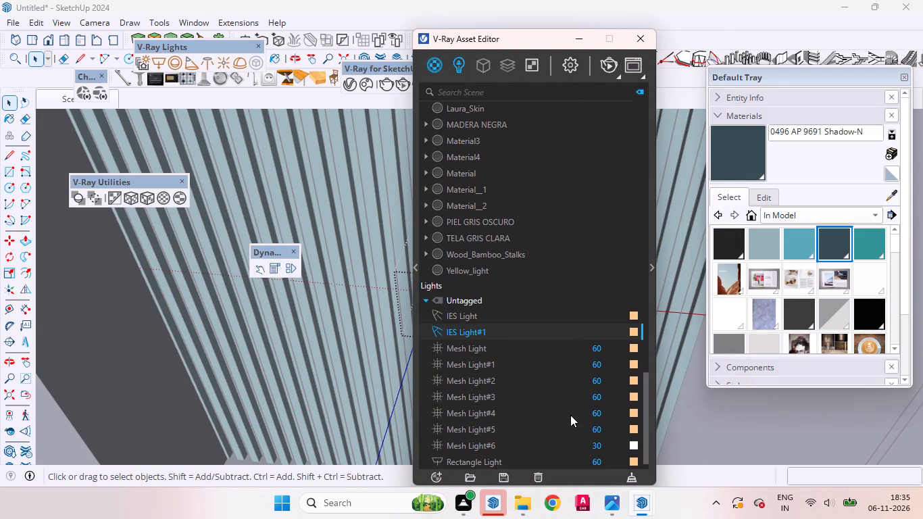
scroll(571, 356, "down", 11)
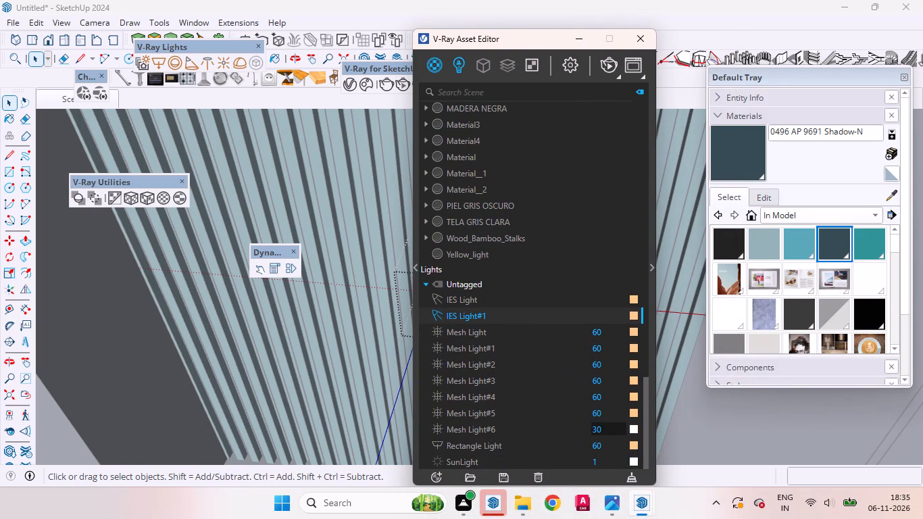
left_click(597, 429)
left_click(605, 430)
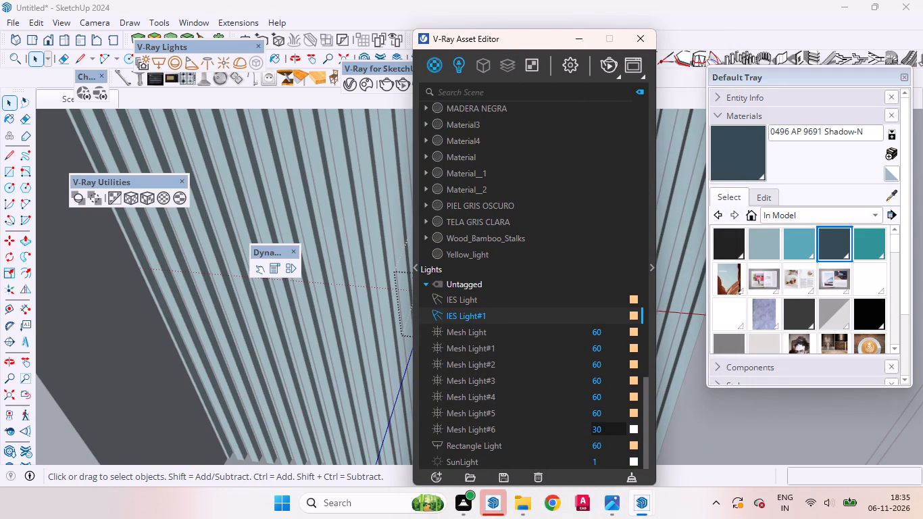
left_click(611, 427)
type("00")
scroll(614, 395, "down", 1)
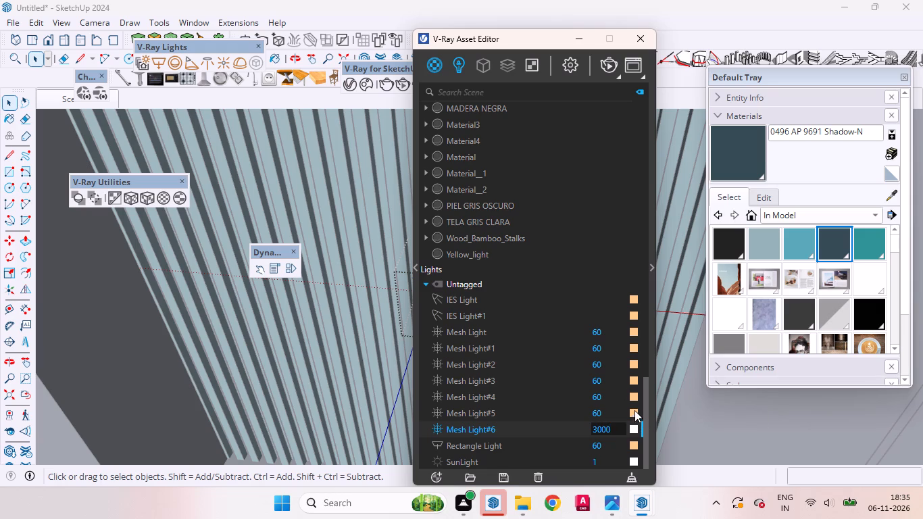
left_click_drag(634, 410, 634, 426)
left_click_drag(532, 38, 742, 47)
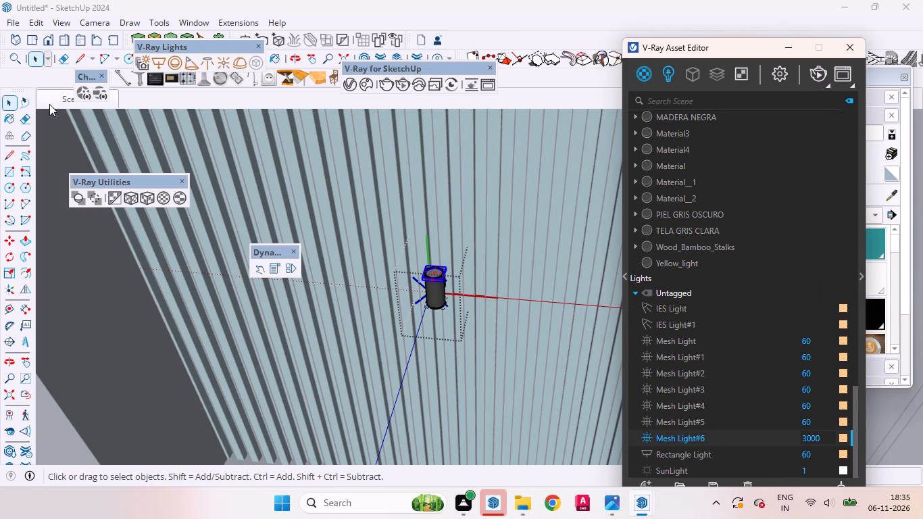
Return to Scene 1, leave the fixture's editing context and move the wall light slightly sideways toward the tall glazed bay.
left_click(53, 93)
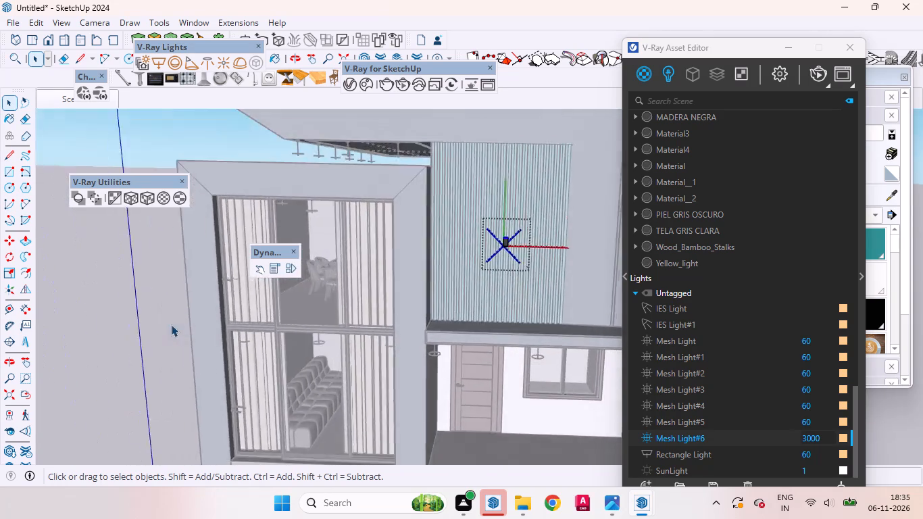
scroll(247, 358, "down", 3)
left_click(153, 371)
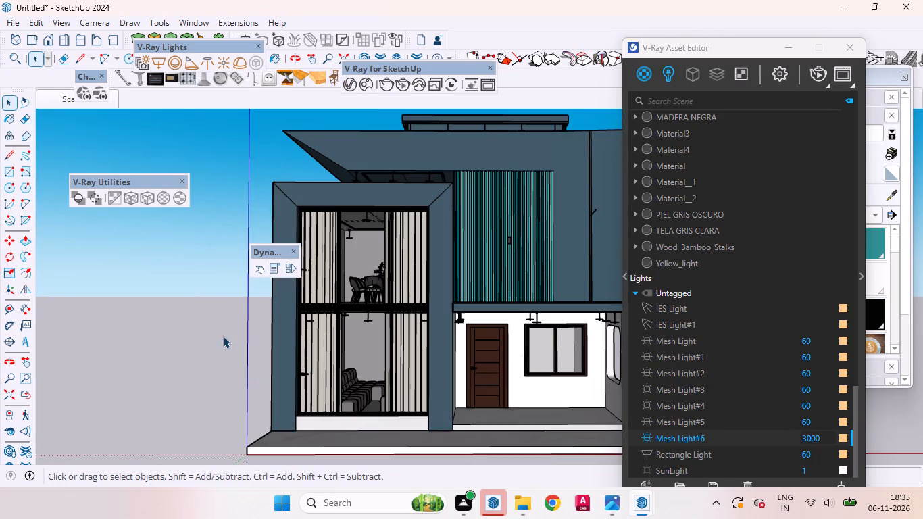
scroll(534, 224, "up", 7)
middle_click_drag(492, 296, 490, 360)
scroll(421, 356, "down", 5)
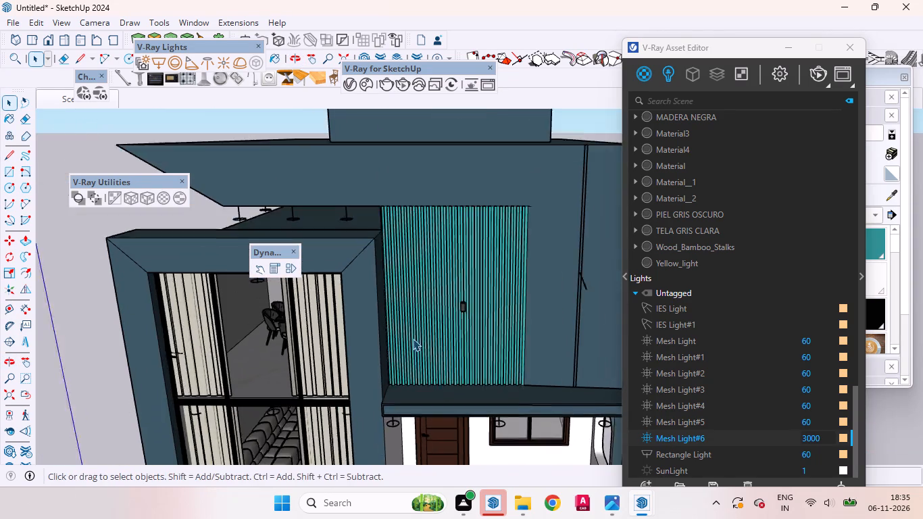
middle_click_drag(457, 316, 466, 274)
scroll(451, 297, "up", 9)
left_click(473, 295)
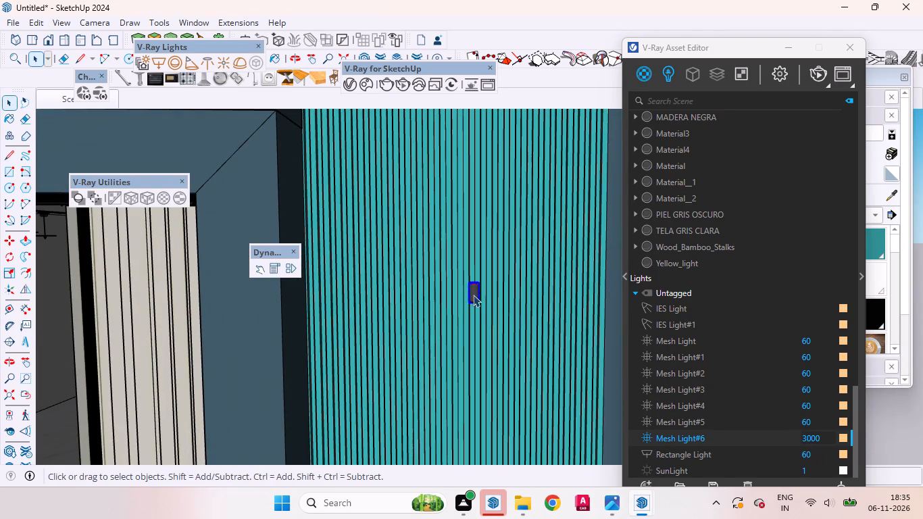
key("m")
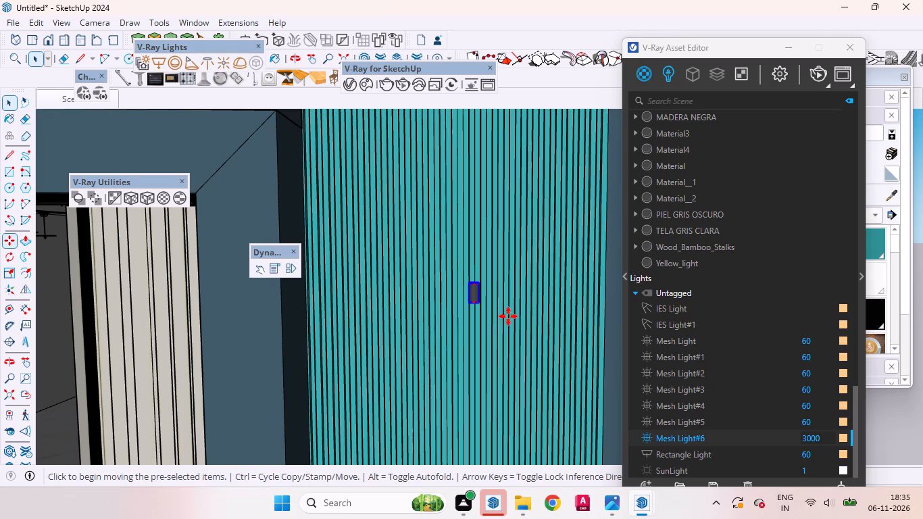
left_click(508, 316)
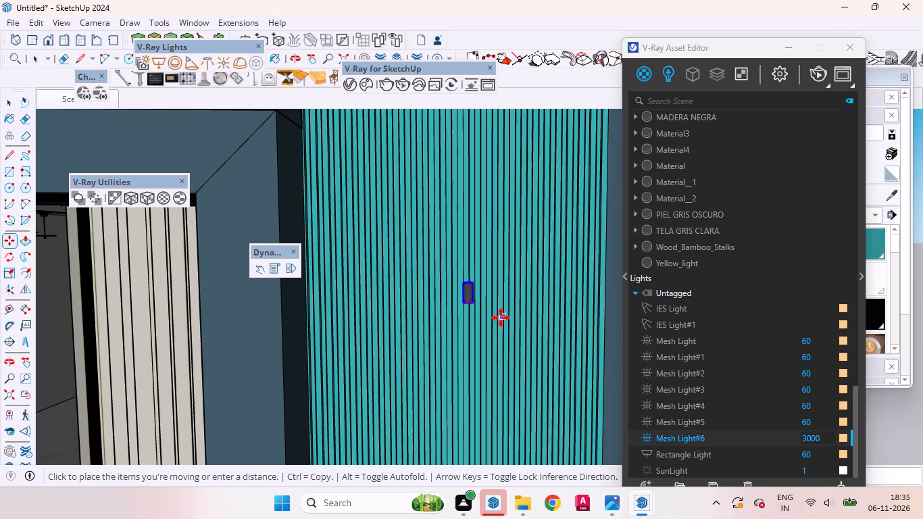
left_click(501, 319)
key("space")
Examine the wall light's position on the slatted panel from the front, from farther back and from above.
scroll(484, 354, "down", 2)
scroll(484, 354, "up", 1)
scroll(484, 354, "down", 6)
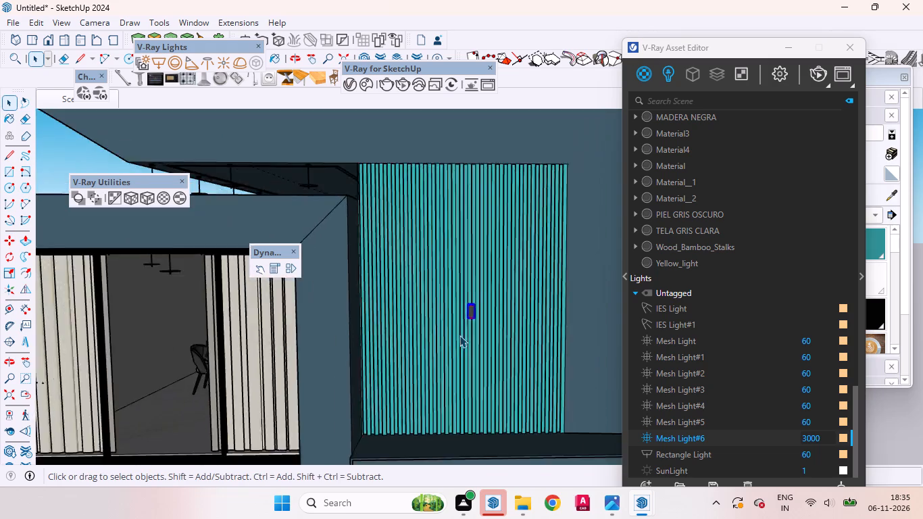
scroll(459, 335, "down", 2)
middle_click_drag(468, 297, 417, 270)
scroll(424, 278, "up", 9)
scroll(428, 288, "down", 1)
scroll(428, 288, "up", 1)
scroll(428, 288, "down", 6)
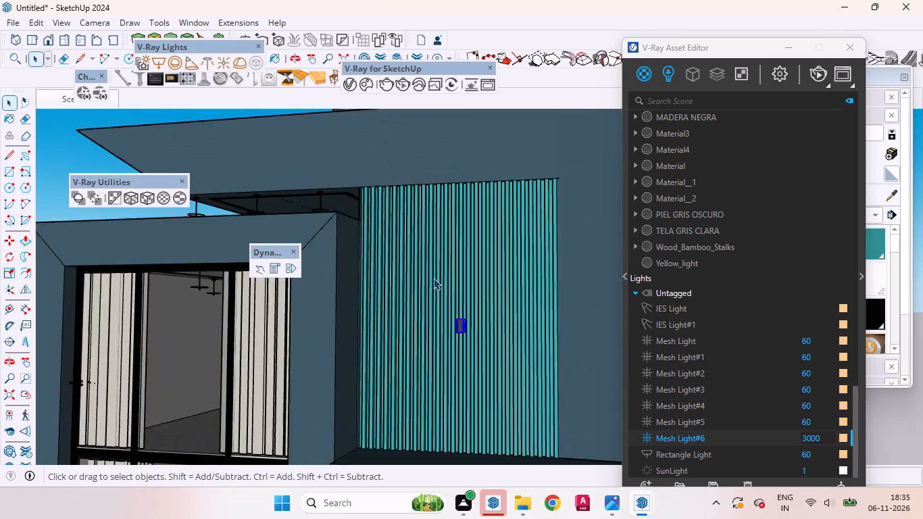
scroll(433, 278, "down", 7)
middle_click_drag(461, 320, 519, 366)
scroll(502, 282, "up", 3)
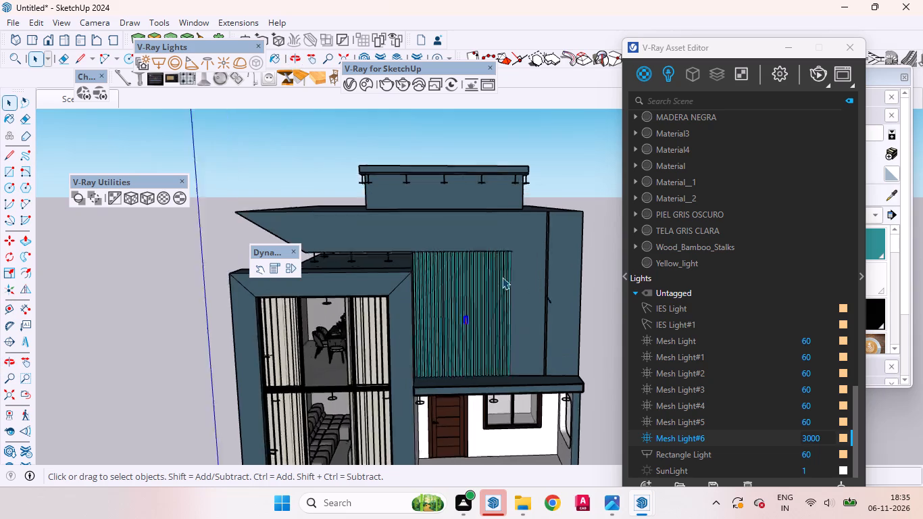
scroll(502, 277, "up", 1)
scroll(440, 276, "down", 4)
scroll(452, 230, "up", 4)
scroll(426, 278, "down", 5)
middle_click_drag(433, 332, 445, 413)
scroll(443, 362, "up", 9)
scroll(424, 367, "down", 12)
middle_click_drag(434, 353, 448, 417)
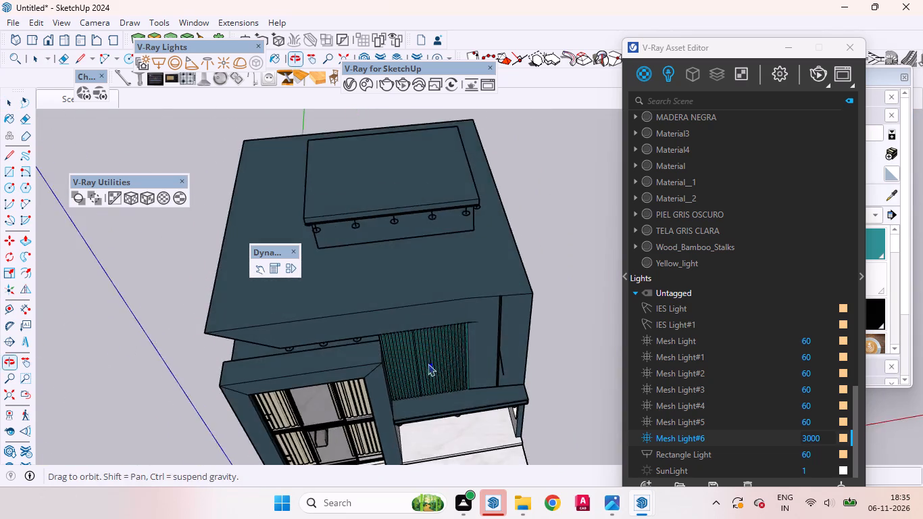
scroll(428, 360, "up", 1)
scroll(428, 360, "down", 1)
scroll(428, 360, "up", 14)
scroll(438, 373, "down", 1)
scroll(438, 373, "up", 7)
scroll(418, 364, "down", 5)
scroll(418, 364, "up", 1)
scroll(418, 364, "down", 16)
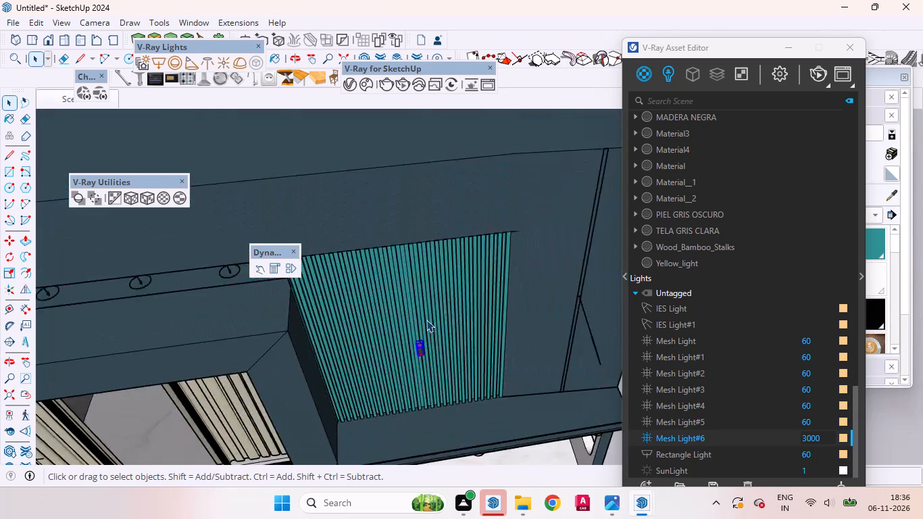
Move the selected wall light slightly farther sideways along the slatted panel toward the tall glazed bay.
scroll(426, 320, "down", 4)
middle_click_drag(455, 359, 459, 389)
scroll(452, 385, "up", 5)
scroll(450, 372, "down", 3)
scroll(450, 372, "up", 1)
scroll(450, 372, "down", 6)
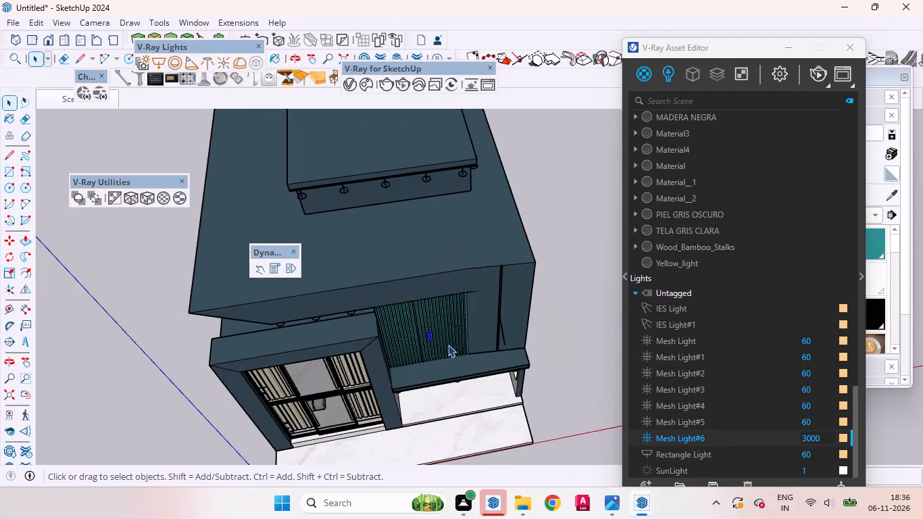
middle_click_drag(449, 368, 456, 408)
scroll(443, 368, "up", 10)
key("m")
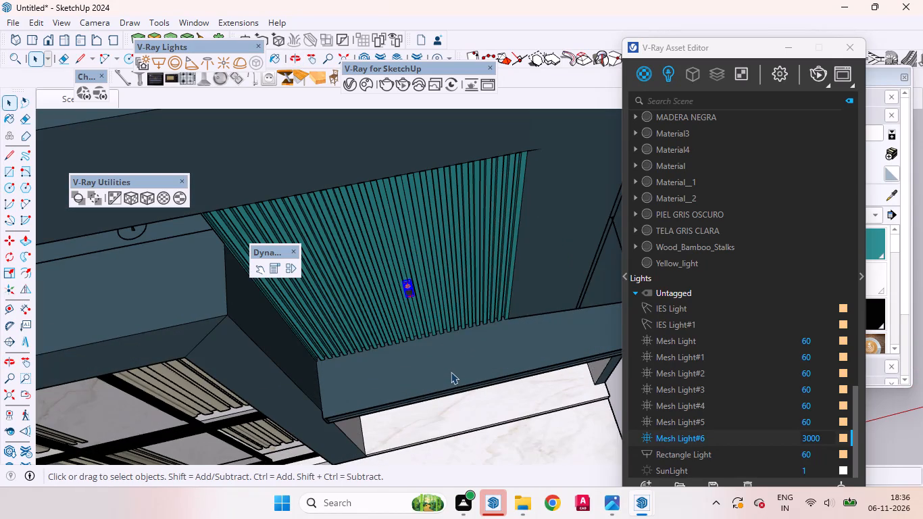
left_click_drag(480, 361, 476, 362)
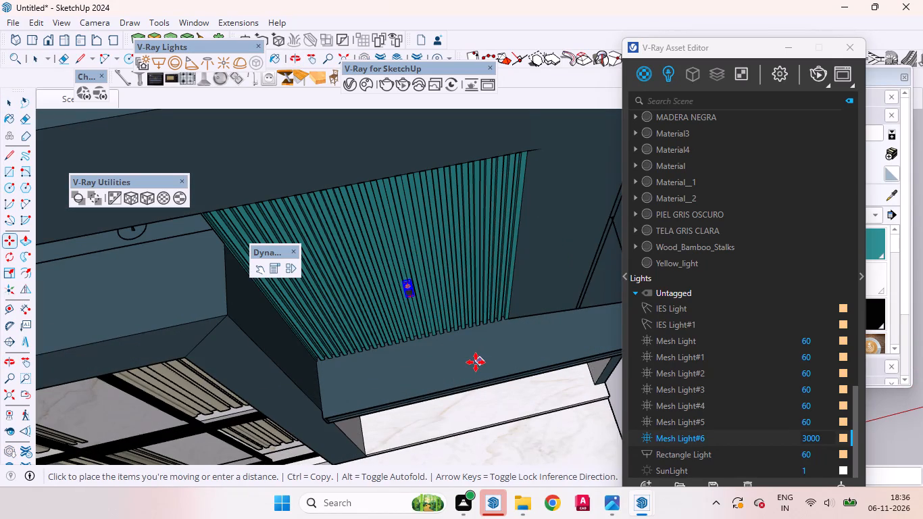
left_click_drag(476, 362, 473, 363)
left_click_drag(473, 363, 474, 363)
scroll(409, 343, "up", 5)
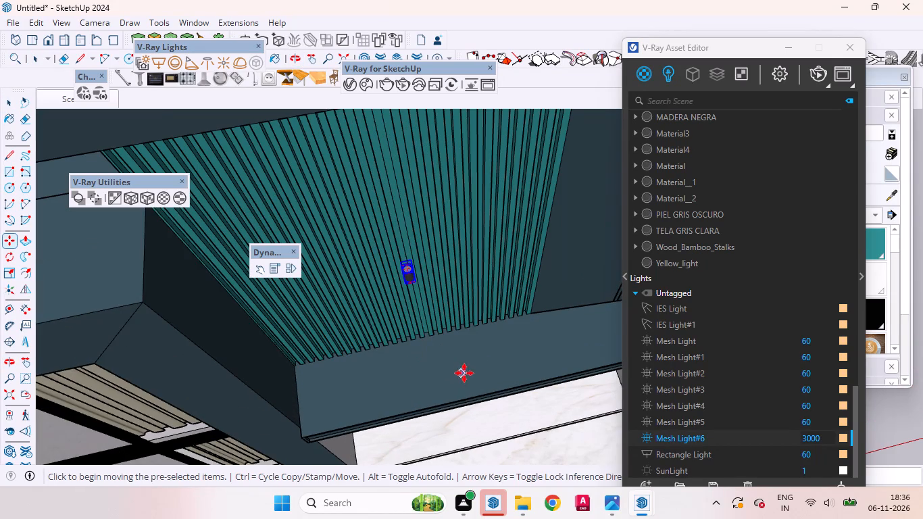
left_click_drag(464, 373, 457, 372)
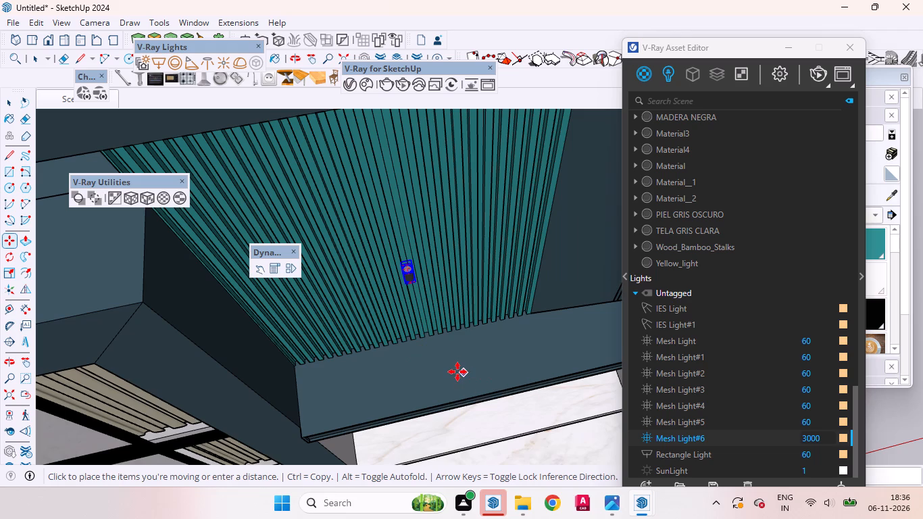
left_click_drag(457, 372, 455, 372)
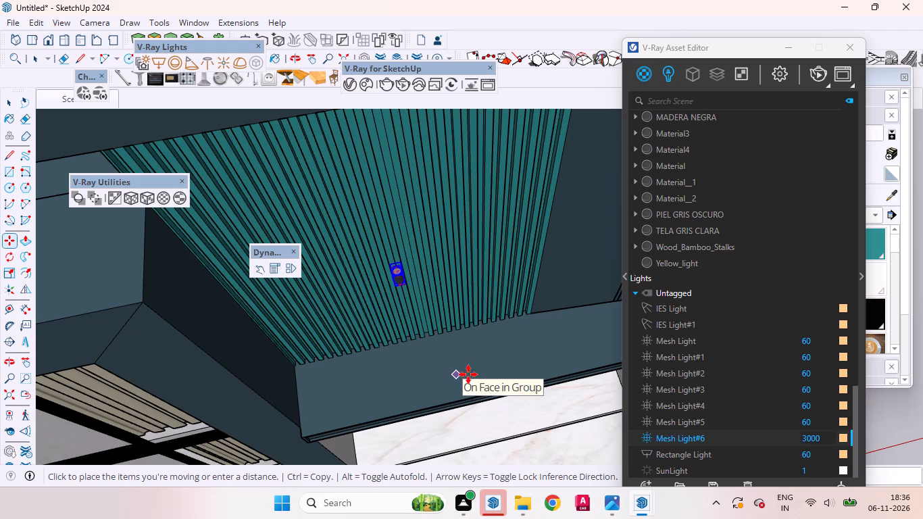
Inspect the moved wall light's placement on the slatted panel from several angles and clear the selection.
scroll(468, 374, "down", 7)
scroll(460, 293, "up", 2)
scroll(460, 293, "down", 15)
middle_click_drag(485, 322, 422, 172)
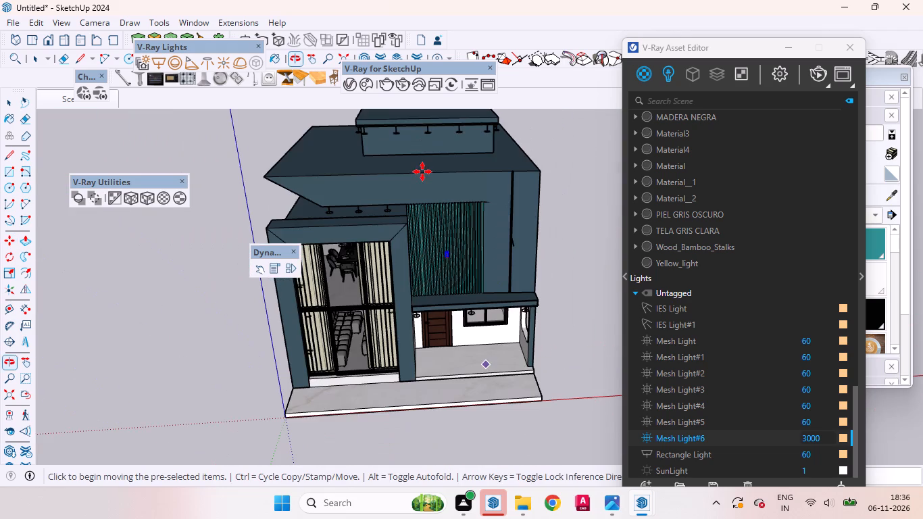
scroll(397, 244, "up", 1)
left_click(8, 96)
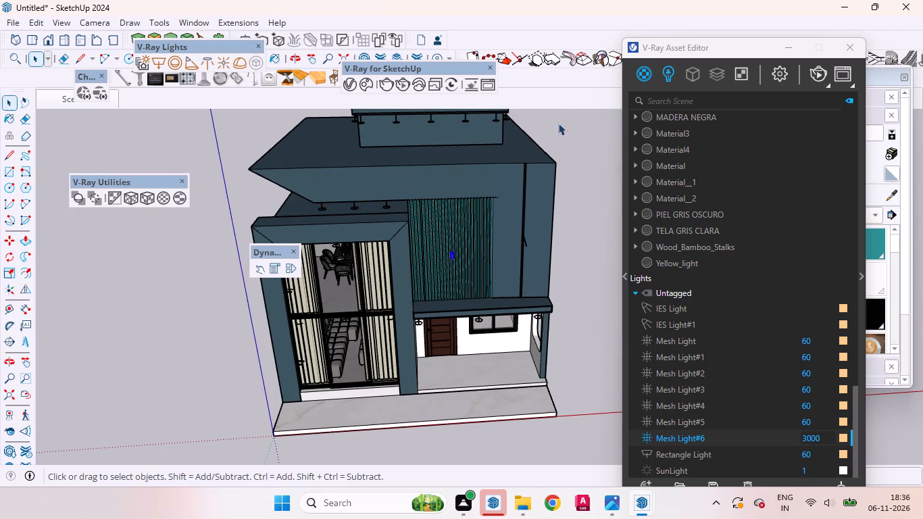
scroll(397, 267, "up", 17)
middle_click_drag(505, 244, 436, 300)
scroll(436, 299, "up", 1)
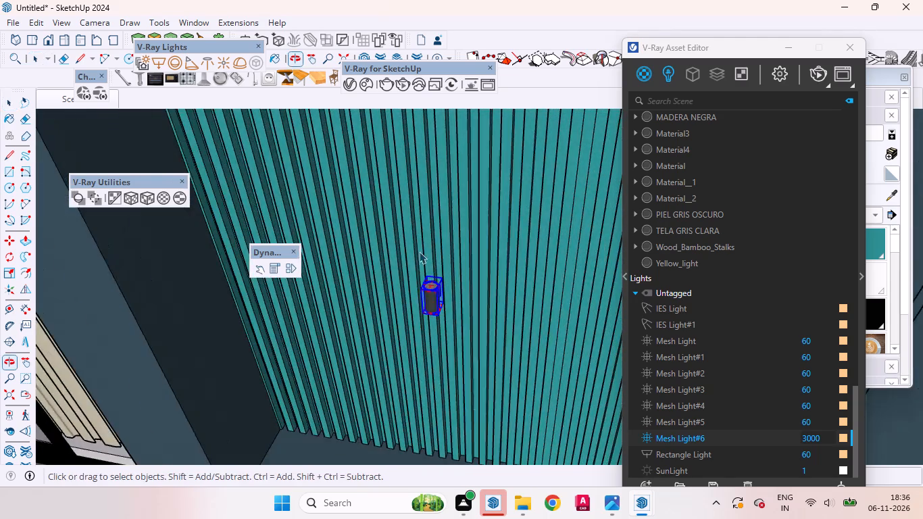
scroll(418, 233, "down", 20)
scroll(418, 233, "down", 5)
left_click(461, 377)
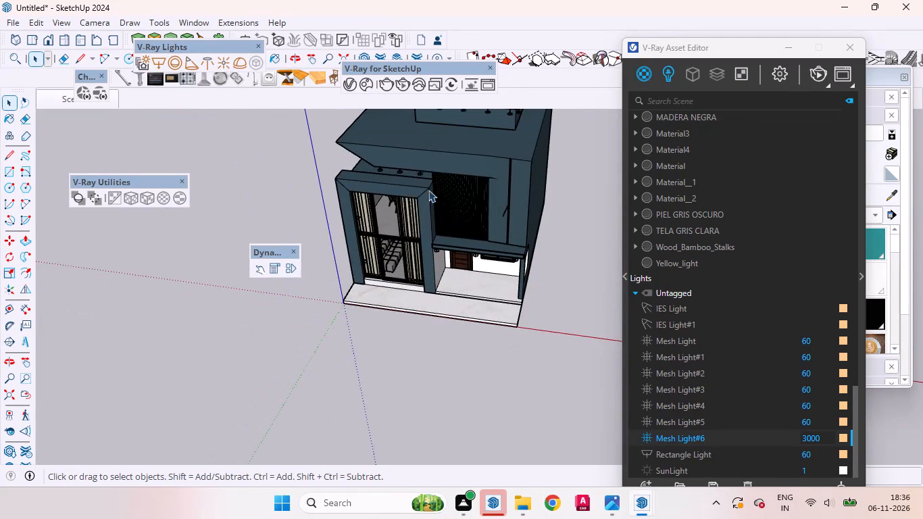
scroll(422, 166, "up", 3)
Return to the Scene 1 view and start a V-Ray render of it.
left_click(67, 100)
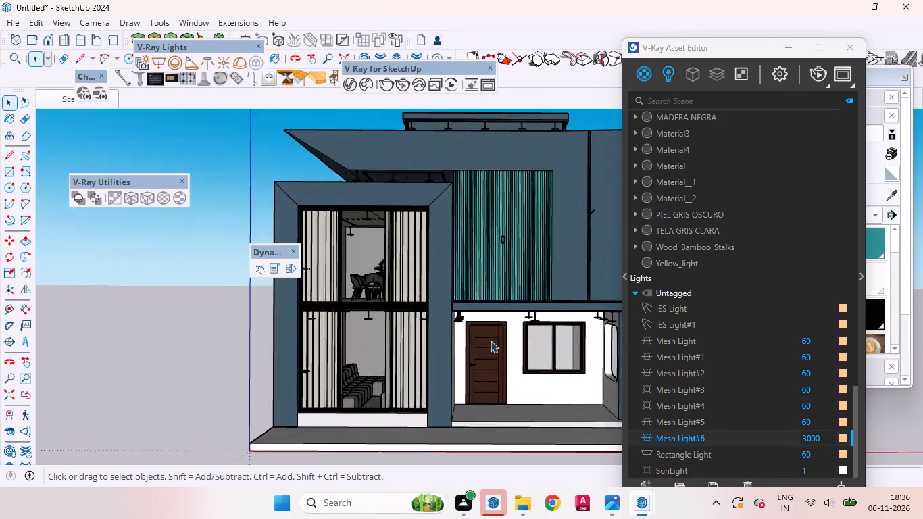
middle_click_drag(532, 213, 532, 214)
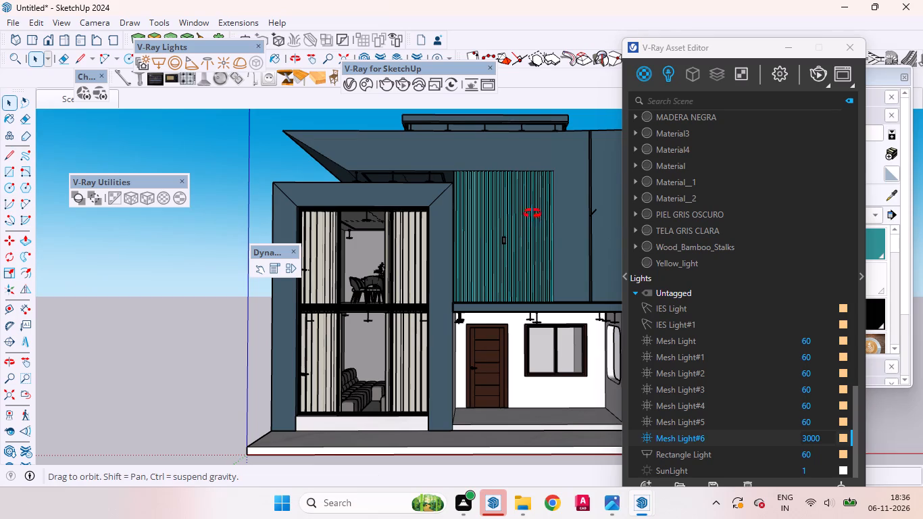
middle_click_drag(532, 214, 530, 224)
scroll(530, 224, "up", 1)
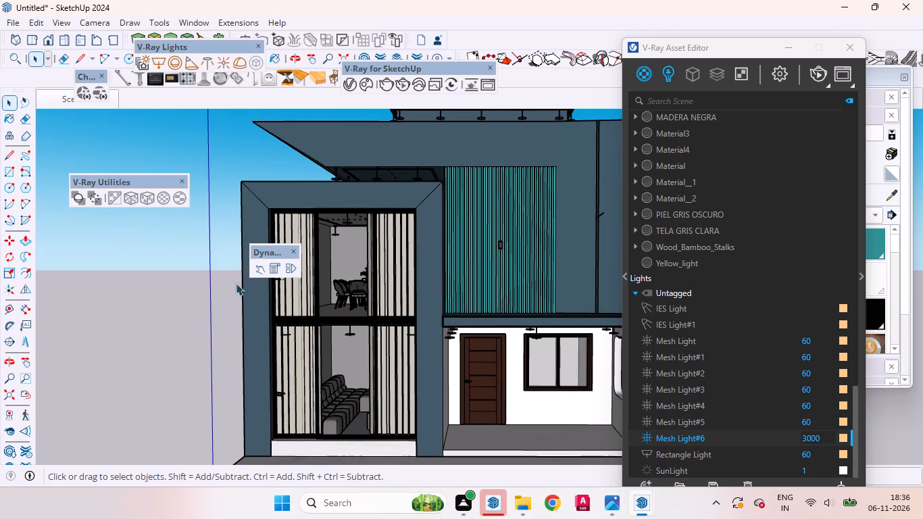
left_click(60, 101)
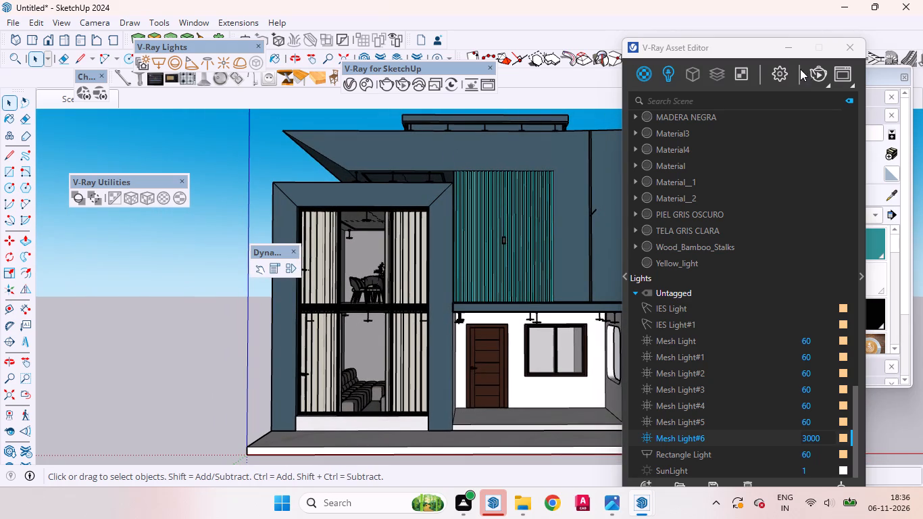
left_click(814, 72)
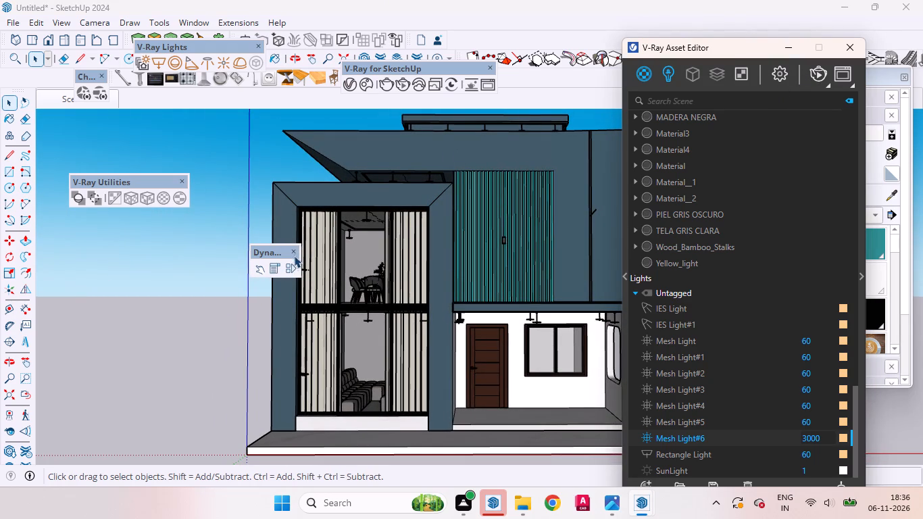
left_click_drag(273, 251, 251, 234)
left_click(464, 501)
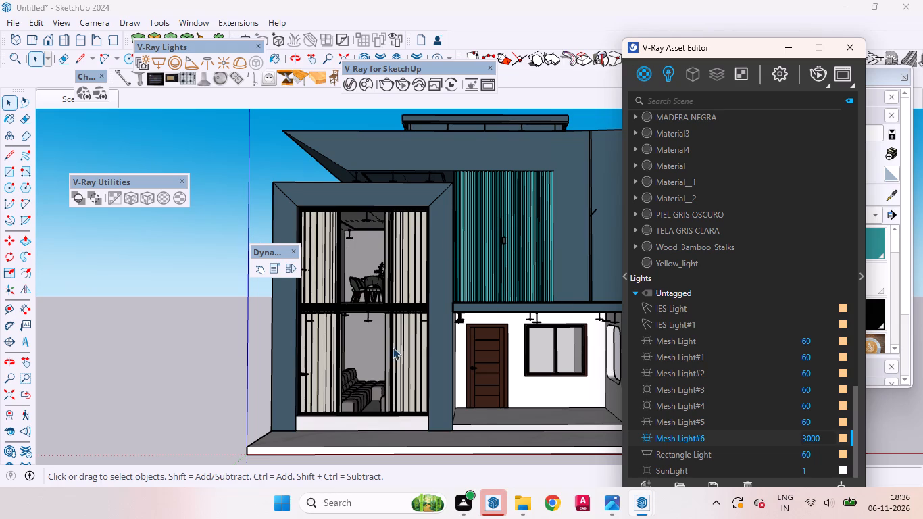
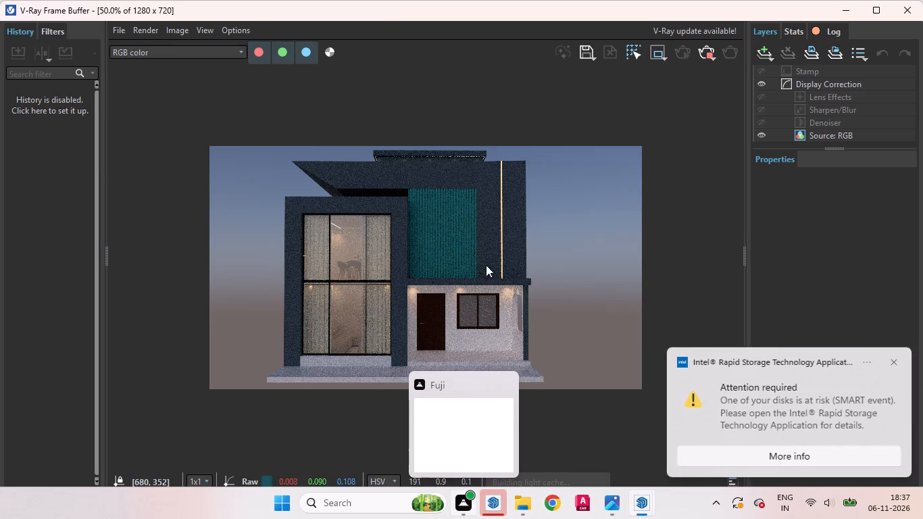
Examine the facade lights in the developing render, up close and at full-frame size, dismissing the disk notification.
left_click(893, 362)
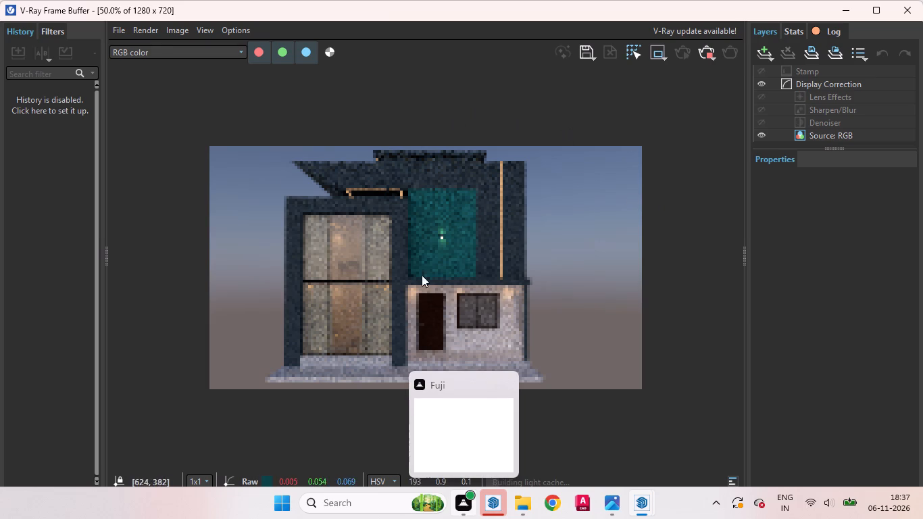
left_click(487, 287)
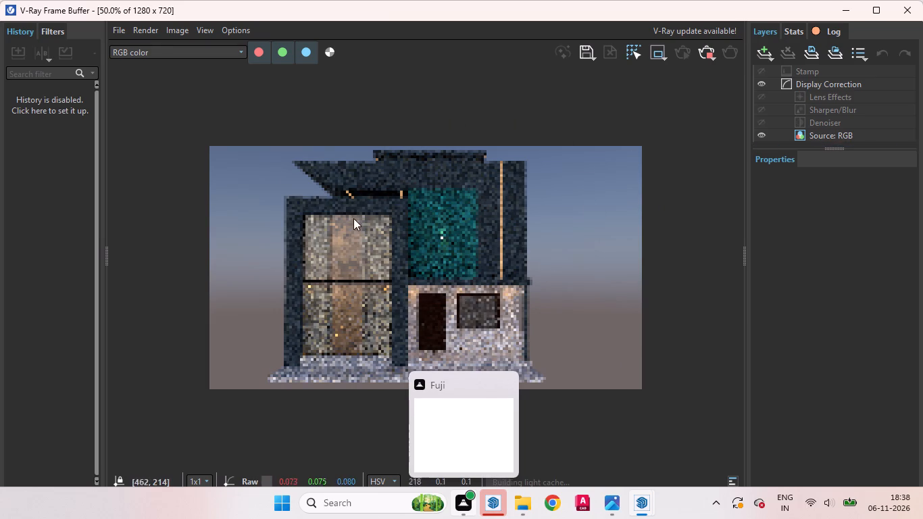
scroll(297, 220, "up", 1)
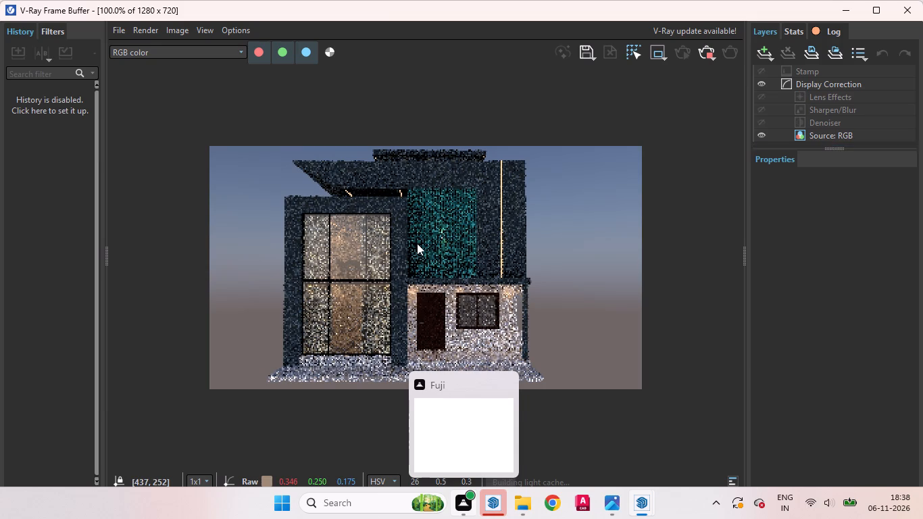
scroll(391, 181, "down", 1)
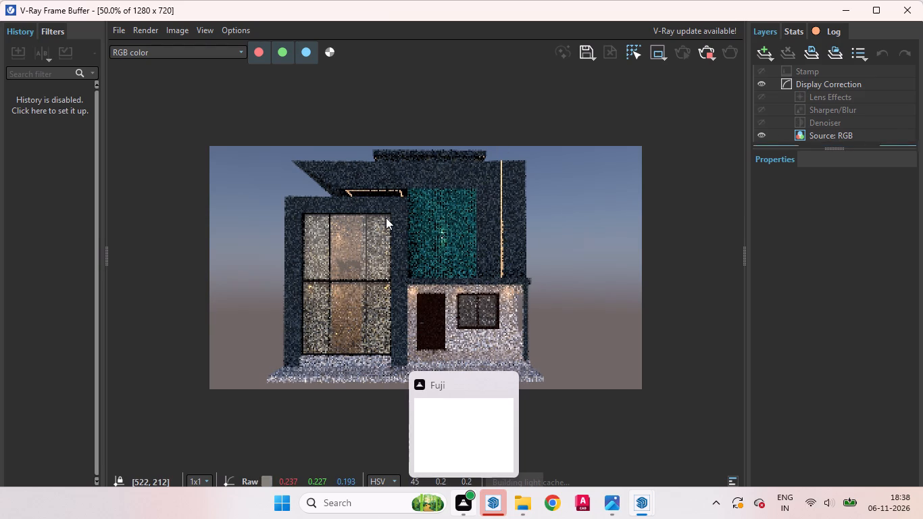
scroll(404, 198, "up", 1)
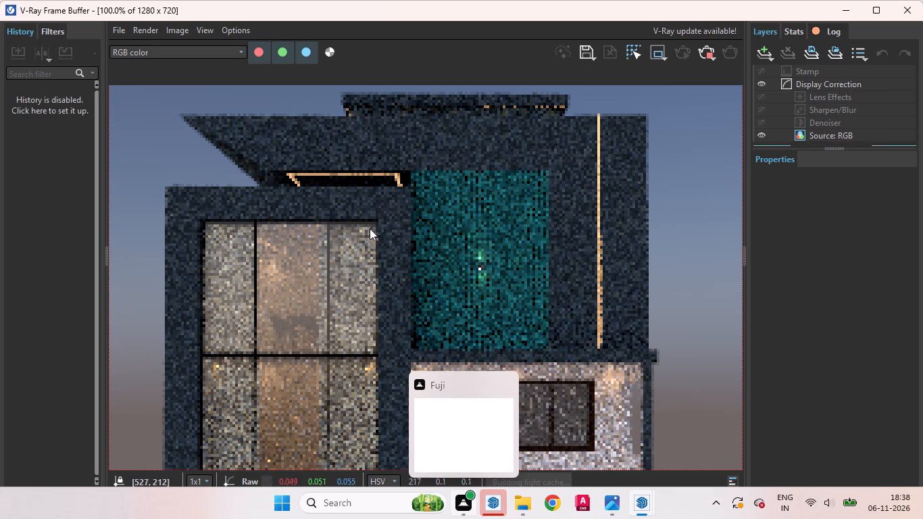
scroll(376, 224, "down", 1)
scroll(470, 227, "down", 1)
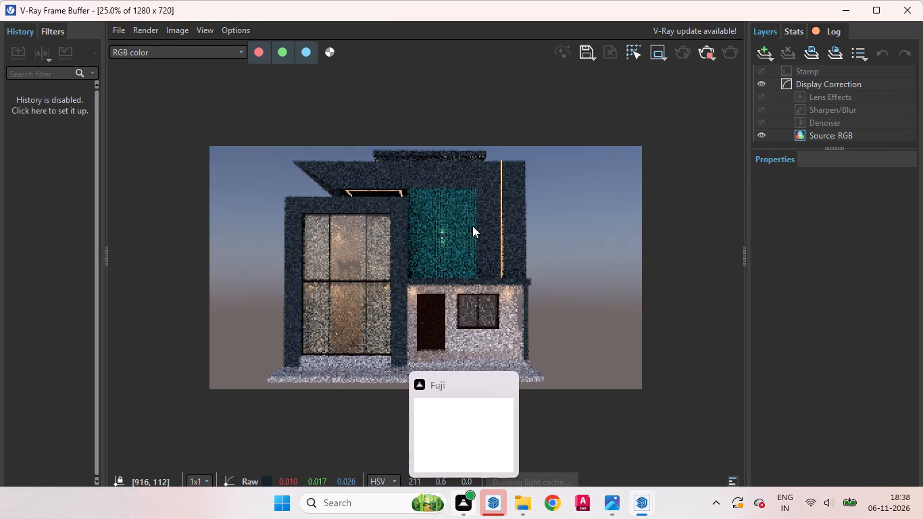
scroll(416, 264, "up", 1)
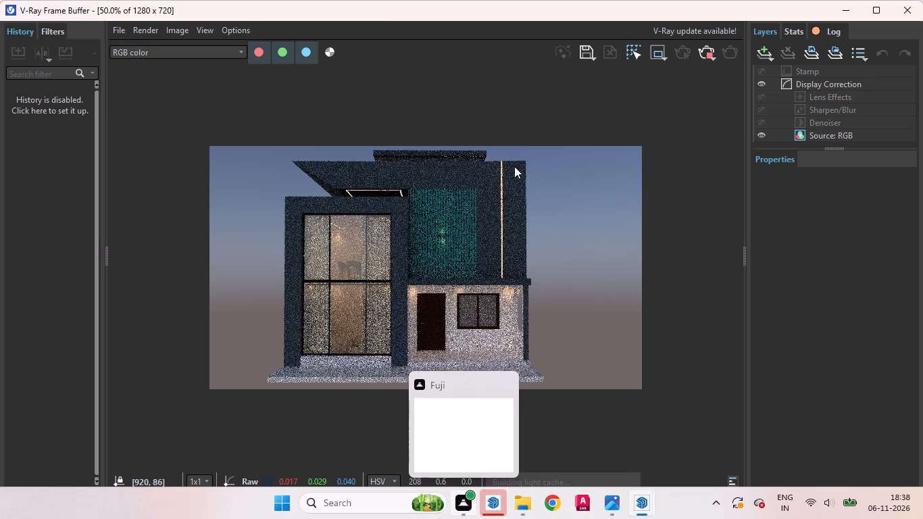
scroll(514, 166, "up", 3)
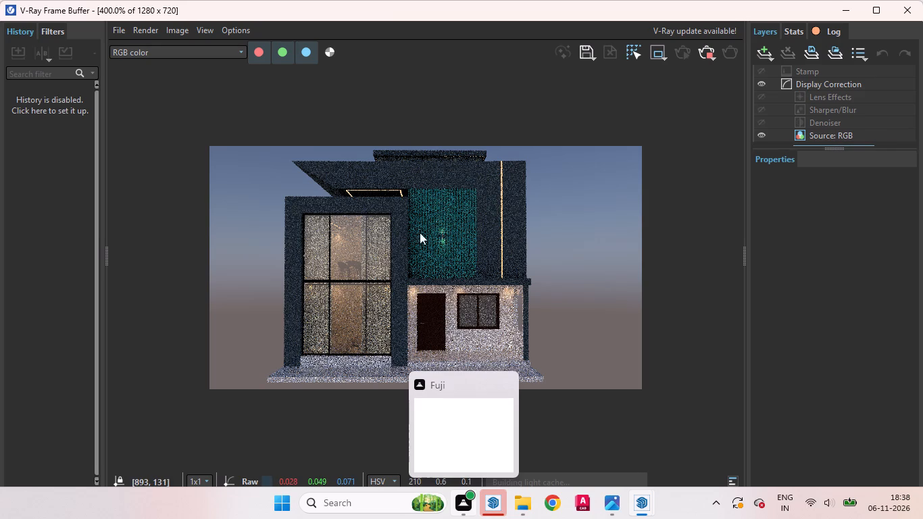
scroll(409, 237, "down", 1)
scroll(484, 234, "down", 1)
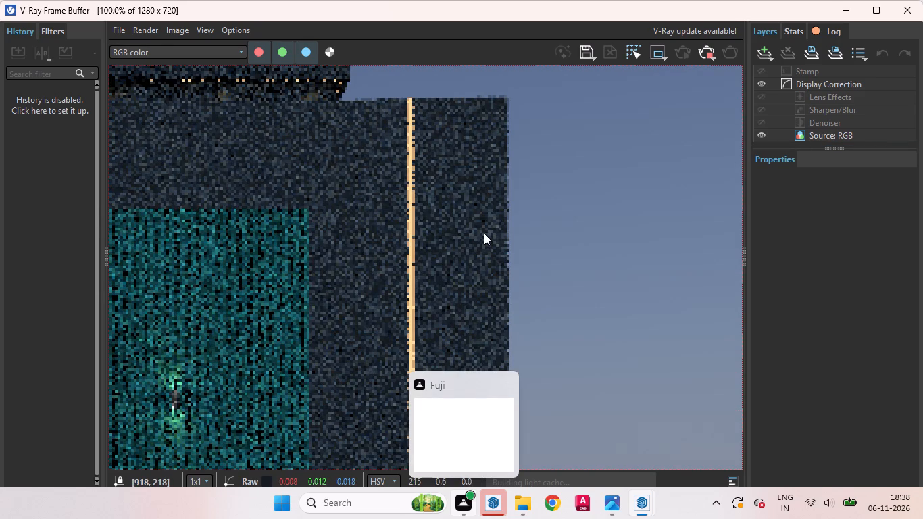
scroll(480, 234, "down", 2)
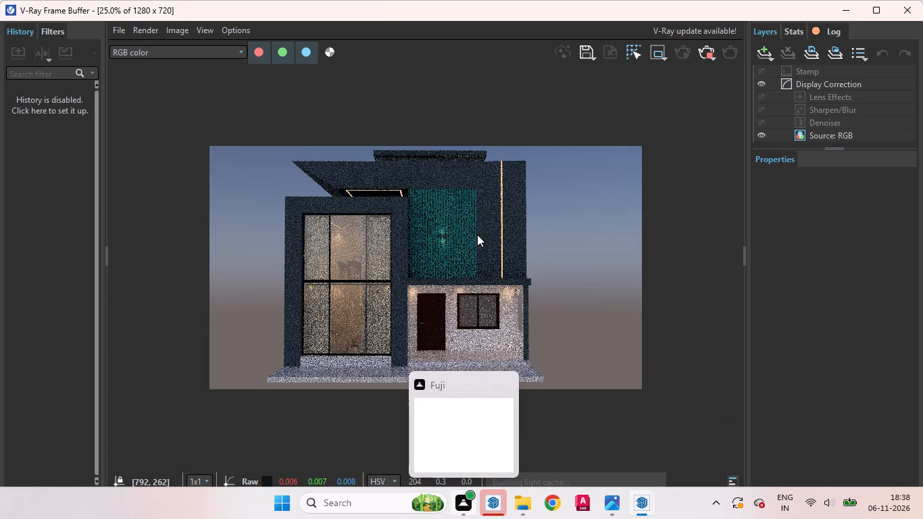
scroll(432, 267, "up", 1)
scroll(443, 248, "down", 1)
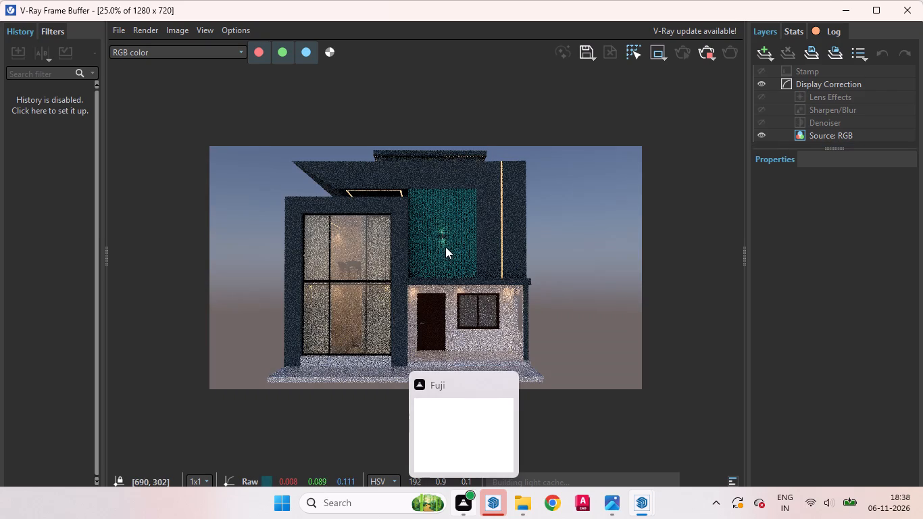
scroll(425, 329, "up", 1)
scroll(430, 286, "down", 1)
scroll(456, 308, "up", 1)
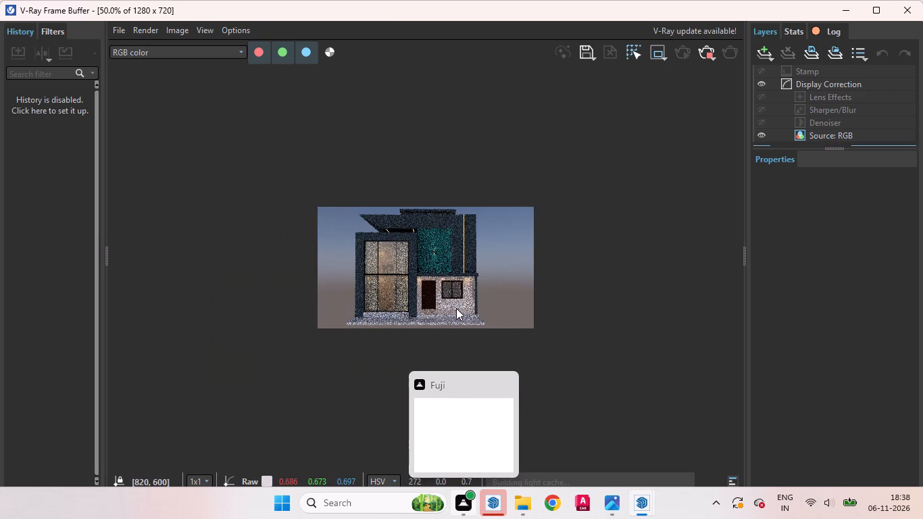
scroll(330, 289, "down", 1)
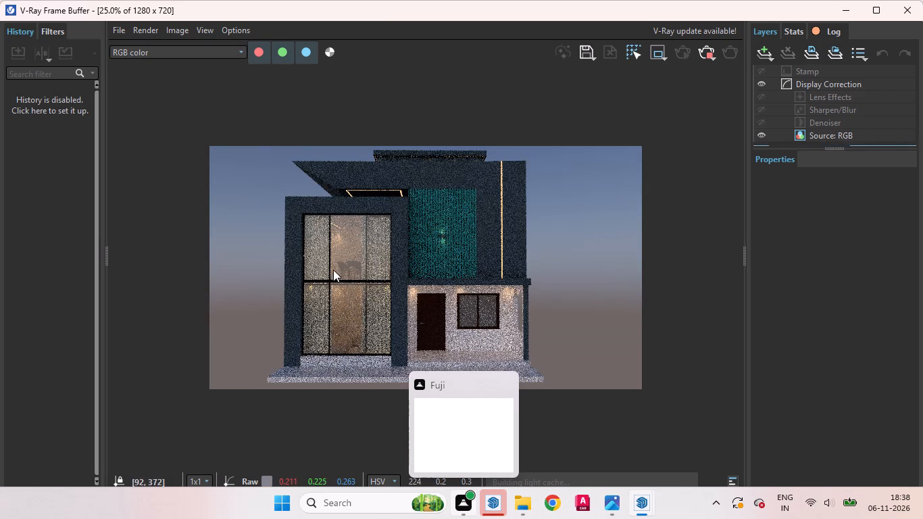
scroll(454, 293, "up", 1)
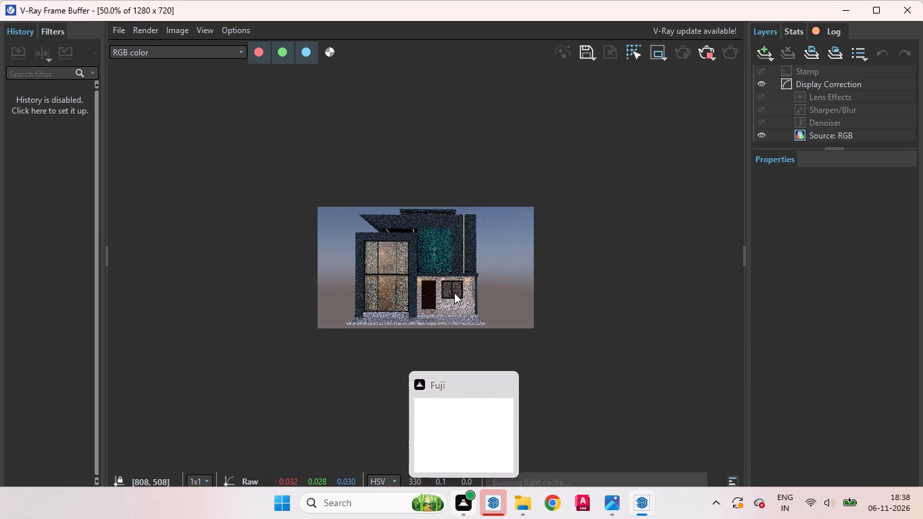
scroll(461, 280, "down", 1)
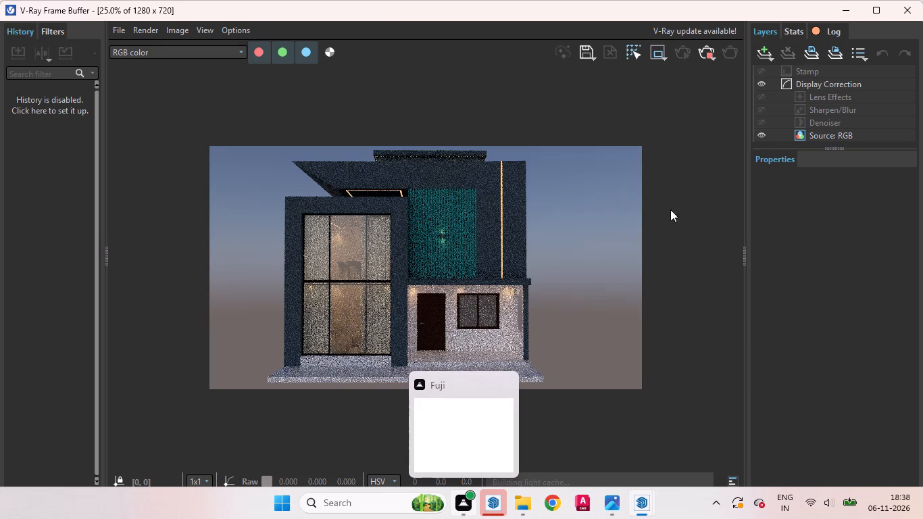
scroll(464, 264, "up", 1)
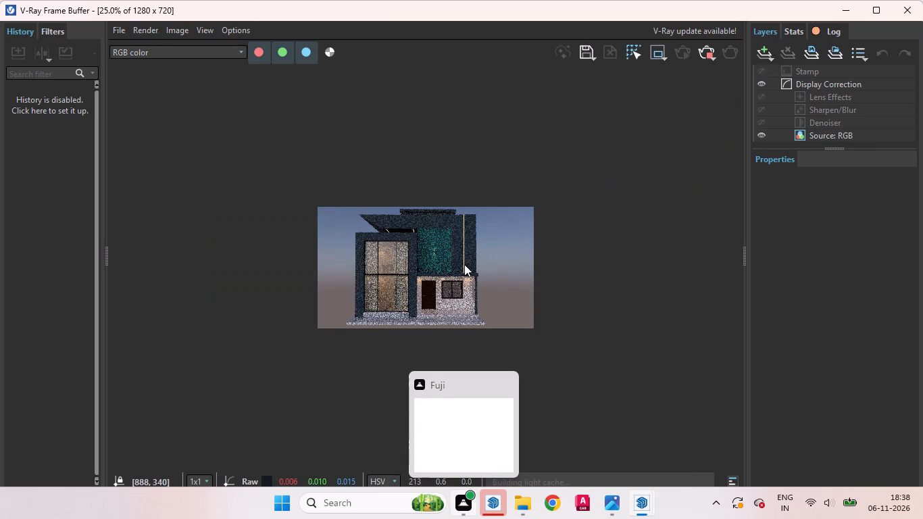
Stop the running V-Ray render and minimize the frame buffer to return to the model.
left_click(707, 55)
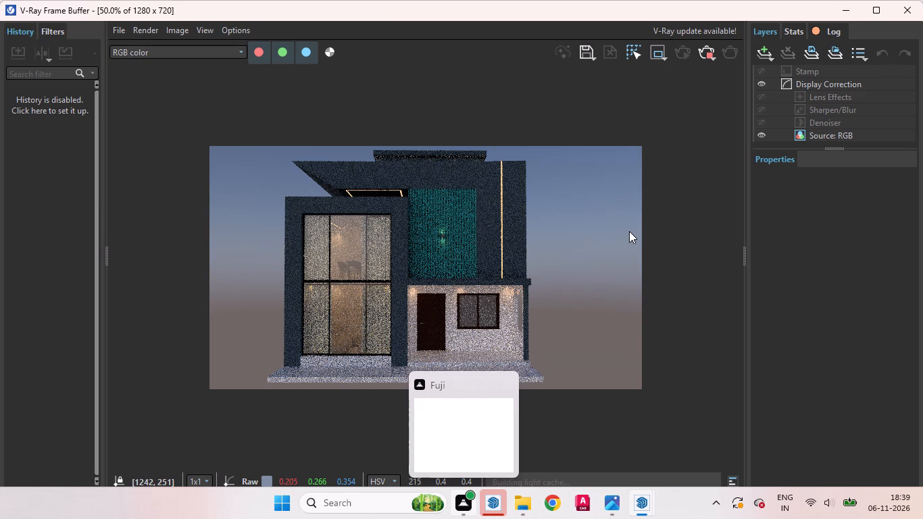
left_click(707, 51)
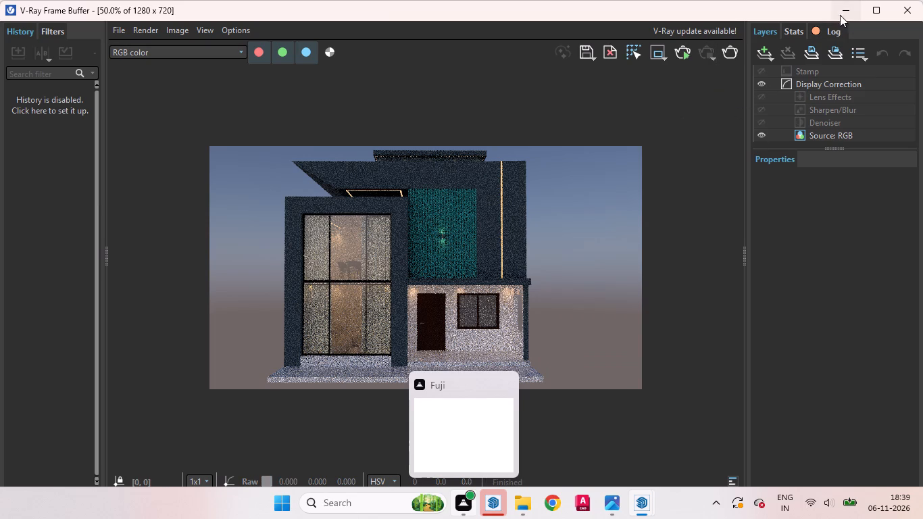
left_click(841, 12)
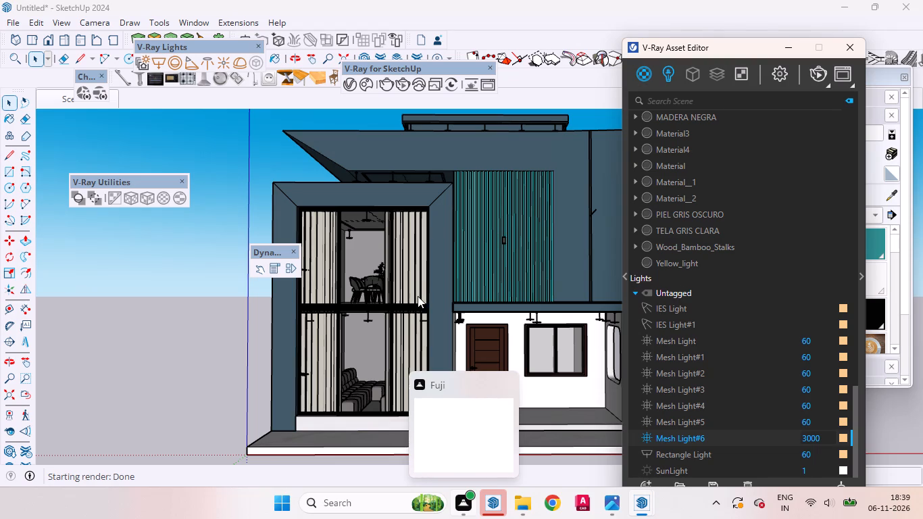
Inspect the house's roof, glazed bay and overhang underside from above, from the front and from below.
scroll(211, 305, "down", 3)
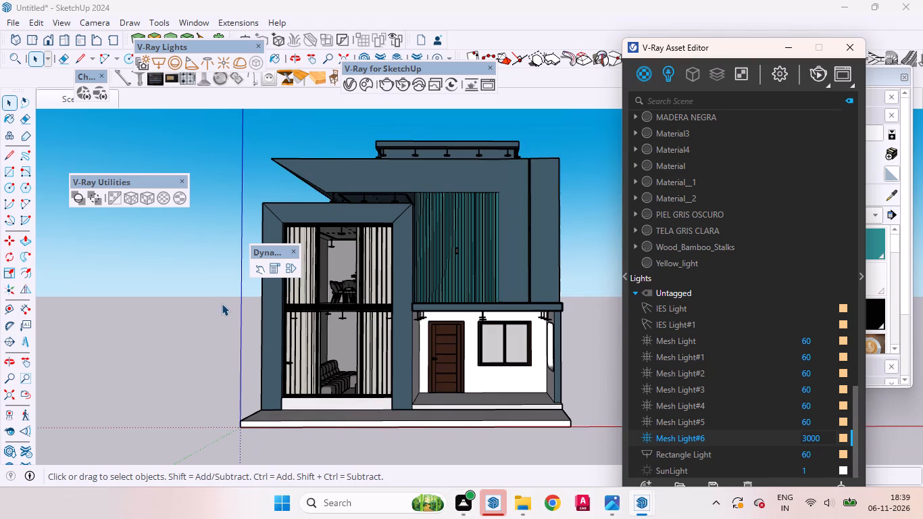
scroll(224, 301, "down", 4)
middle_click_drag(316, 334, 467, 440)
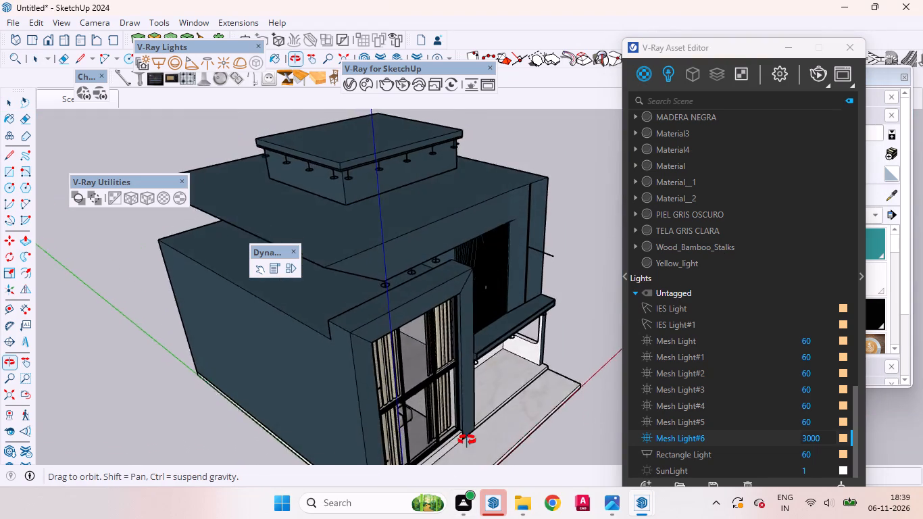
middle_click_drag(467, 440, 410, 428)
scroll(314, 249, "up", 3)
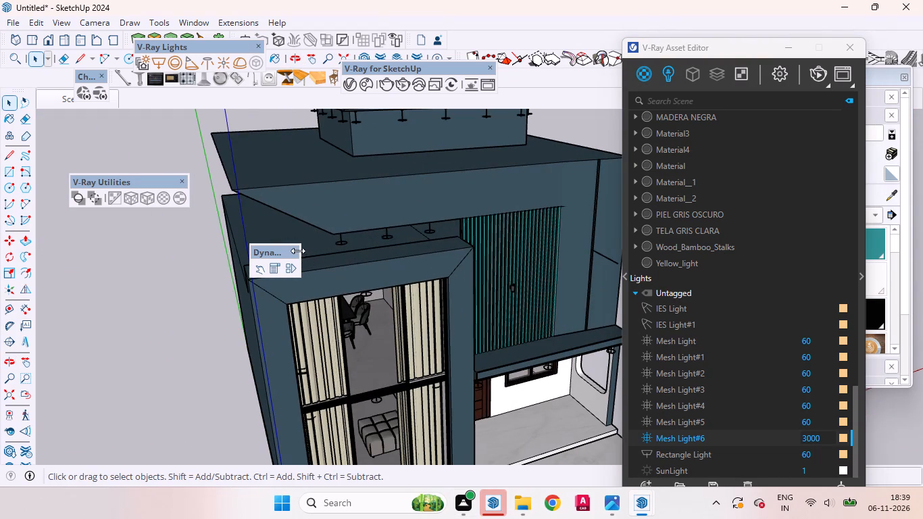
left_click(297, 251)
scroll(276, 273, "down", 3)
scroll(235, 276, "up", 1)
scroll(235, 276, "down", 3)
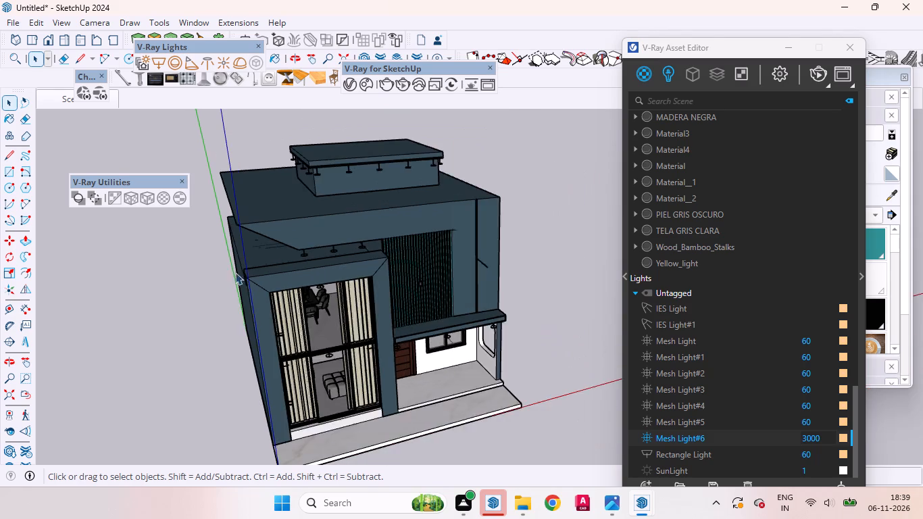
scroll(235, 272, "down", 3)
middle_click_drag(393, 249, 311, 176)
scroll(318, 191, "up", 9)
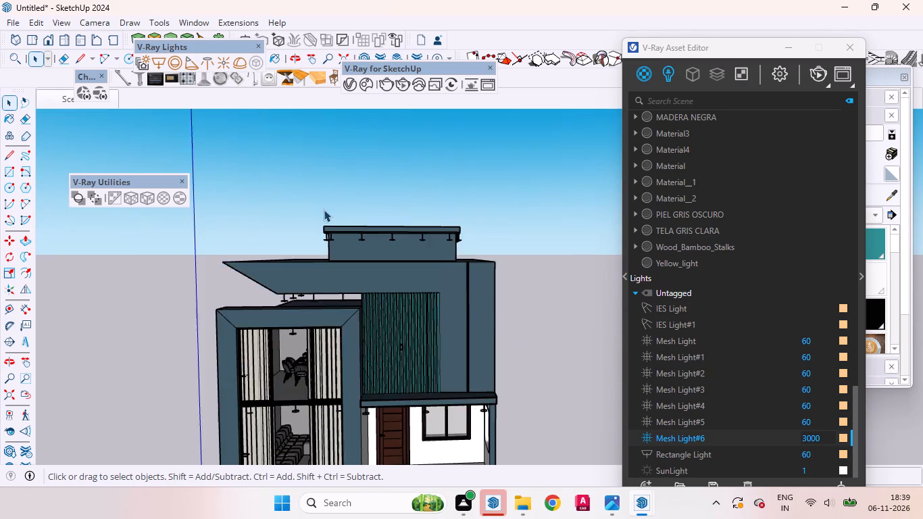
scroll(333, 209, "down", 1)
scroll(334, 209, "up", 1)
scroll(335, 209, "down", 4)
middle_click_drag(379, 247, 437, 180)
scroll(379, 247, "up", 11)
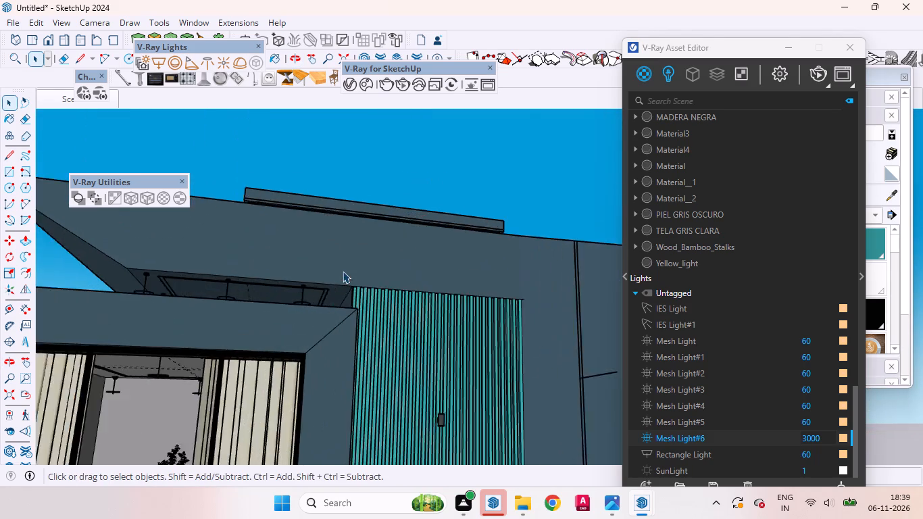
scroll(332, 270, "down", 5)
scroll(379, 332, "up", 5)
scroll(345, 297, "down", 5)
Inspect the wall light on the slatted panel and the vertical light strip from above, the side and the front.
middle_click_drag(460, 317, 316, 443)
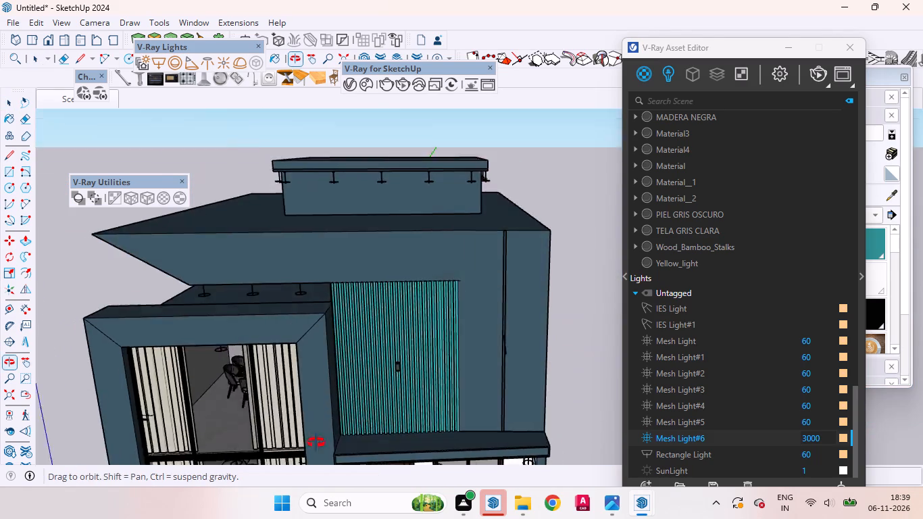
middle_click_drag(316, 443, 261, 443)
middle_click(261, 443)
scroll(477, 374, "up", 7)
scroll(495, 341, "down", 1)
middle_click_drag(514, 329, 395, 361)
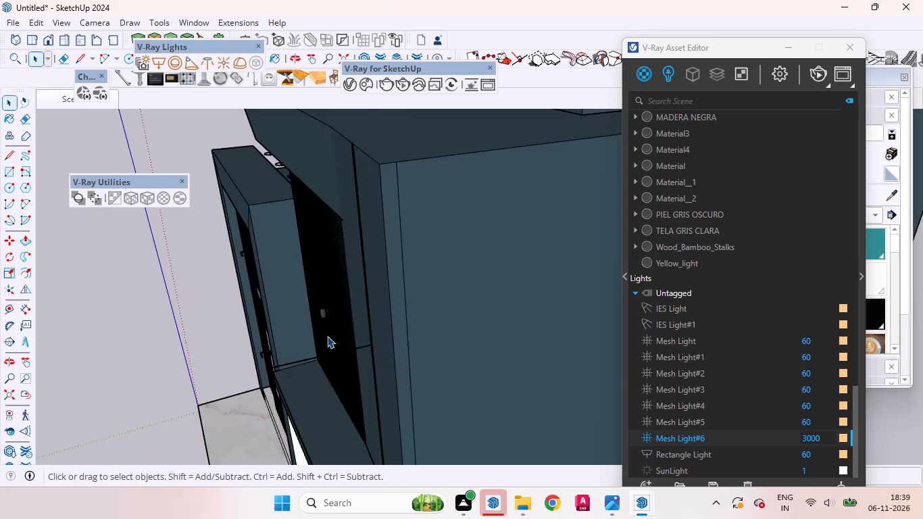
scroll(325, 336, "up", 4)
scroll(324, 341, "down", 9)
middle_click_drag(315, 356, 560, 297)
middle_click(560, 297)
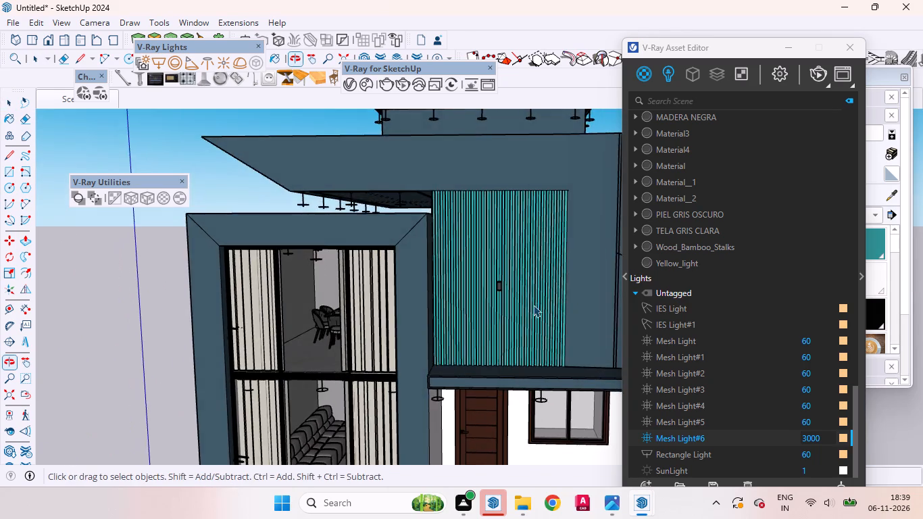
scroll(330, 305, "down", 10)
Open the house group, pick the rectangle light in the vertical strip beside the slatted panel, and clear the selection.
middle_click_drag(326, 307, 620, 331)
middle_click(620, 331)
scroll(549, 277, "up", 4)
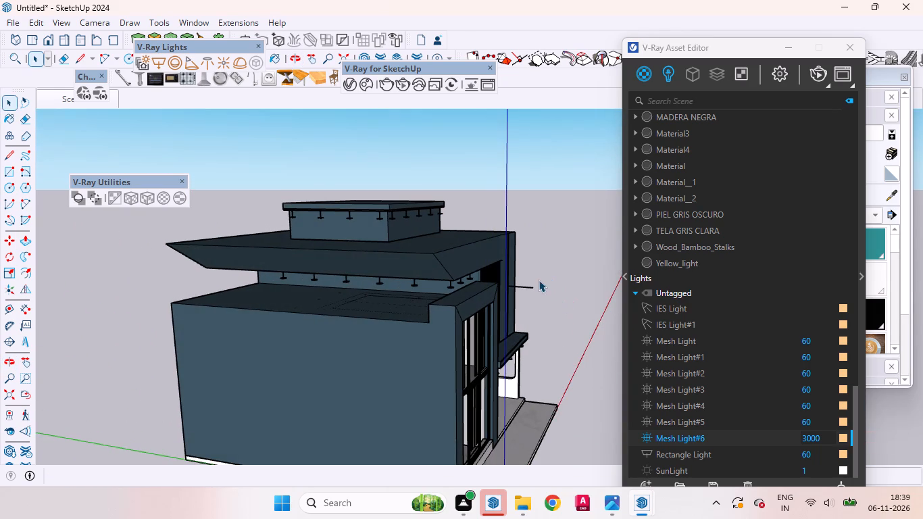
scroll(539, 280, "up", 20)
scroll(539, 280, "up", 3)
middle_click_drag(521, 303, 529, 305)
scroll(523, 304, "up", 1)
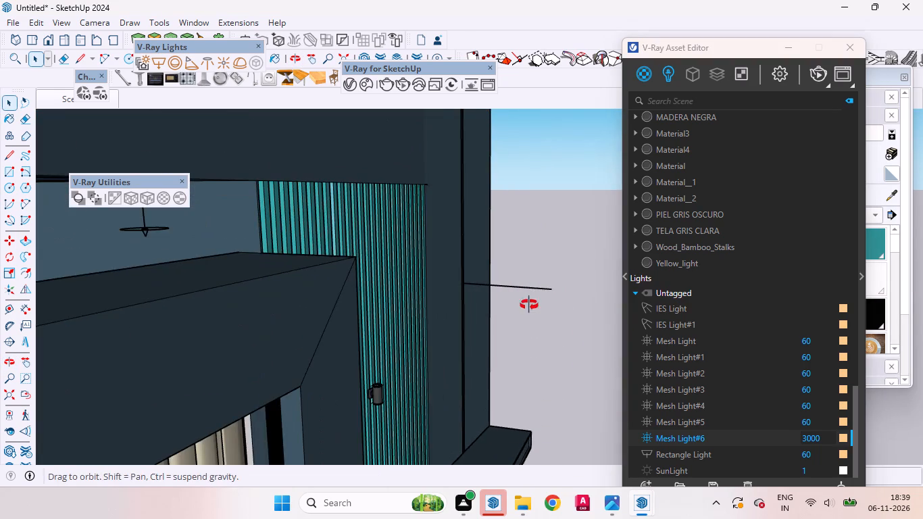
middle_click_drag(529, 305, 560, 311)
left_click_drag(489, 251, 554, 312)
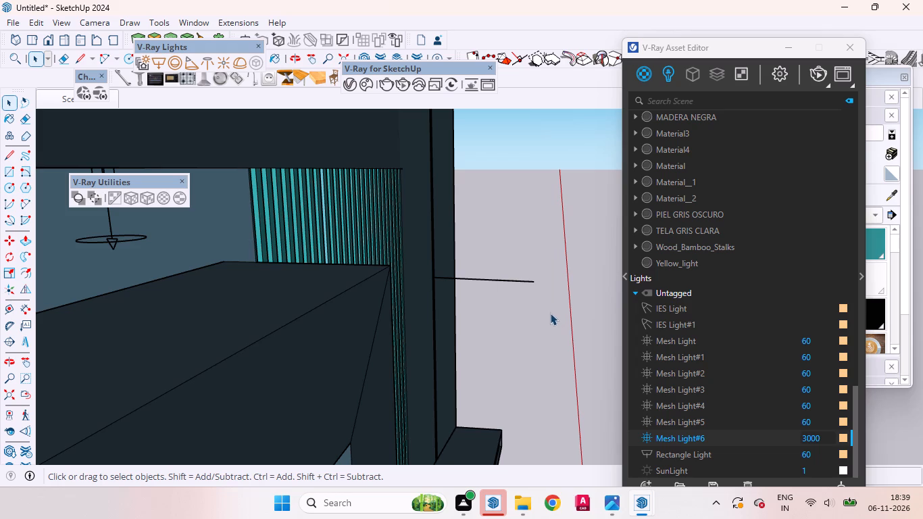
left_click_drag(551, 314, 503, 243)
left_click(516, 281)
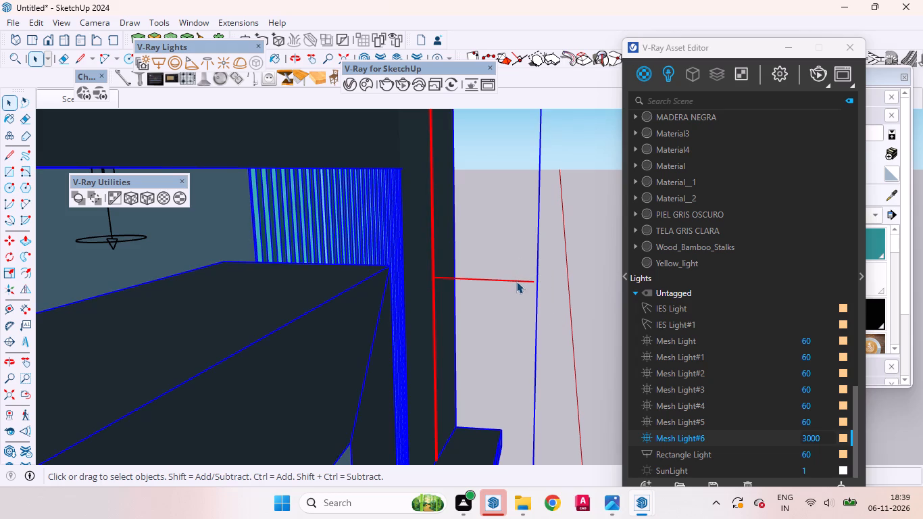
double_click(516, 281)
triple_click(514, 282)
left_click(510, 240)
Leave the house group and stretch the wall light on the slatted panel taller by scaling its top upward.
middle_click_drag(526, 267, 447, 314)
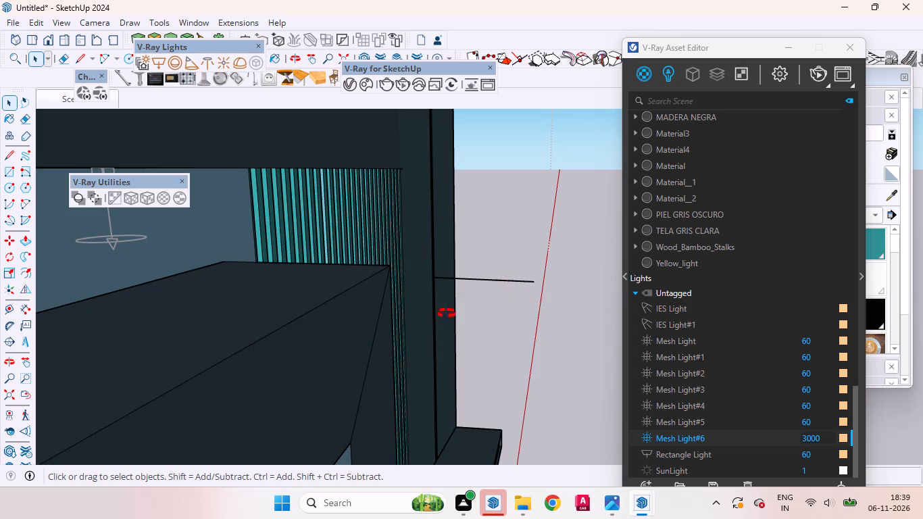
middle_click_drag(447, 314, 324, 330)
scroll(347, 302, "down", 6)
scroll(359, 297, "up", 1)
scroll(359, 297, "down", 5)
scroll(386, 321, "up", 5)
scroll(386, 321, "down", 1)
scroll(386, 321, "up", 1)
scroll(386, 321, "down", 7)
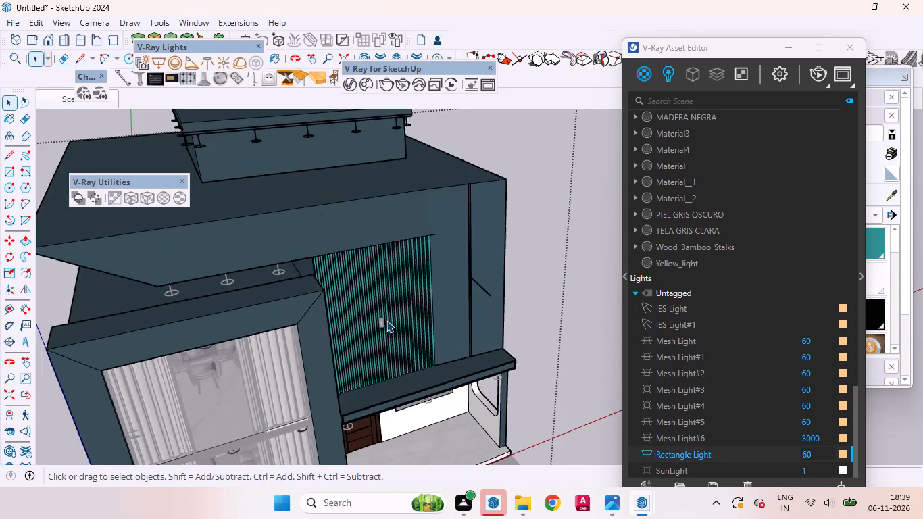
scroll(386, 320, "down", 4)
double_click(524, 314)
scroll(399, 322, "up", 10)
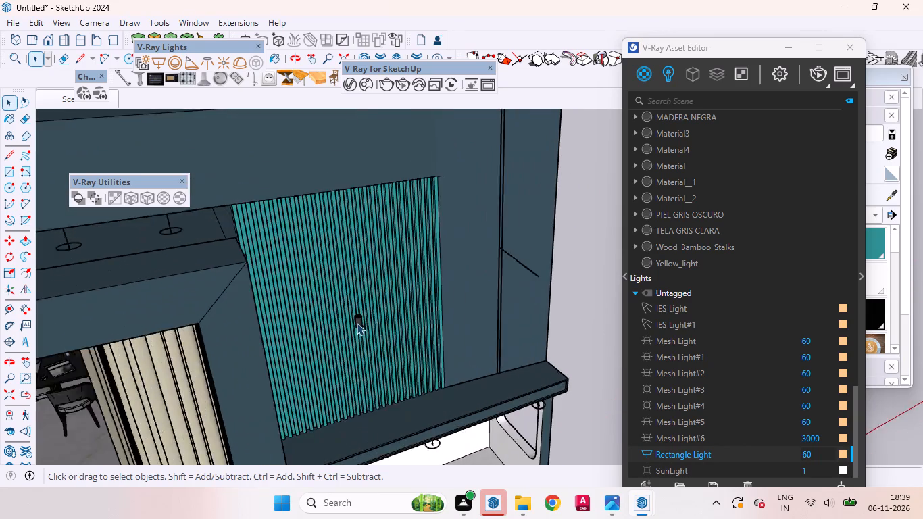
scroll(357, 323, "up", 1)
scroll(357, 323, "down", 1)
scroll(357, 323, "up", 16)
left_click(366, 316)
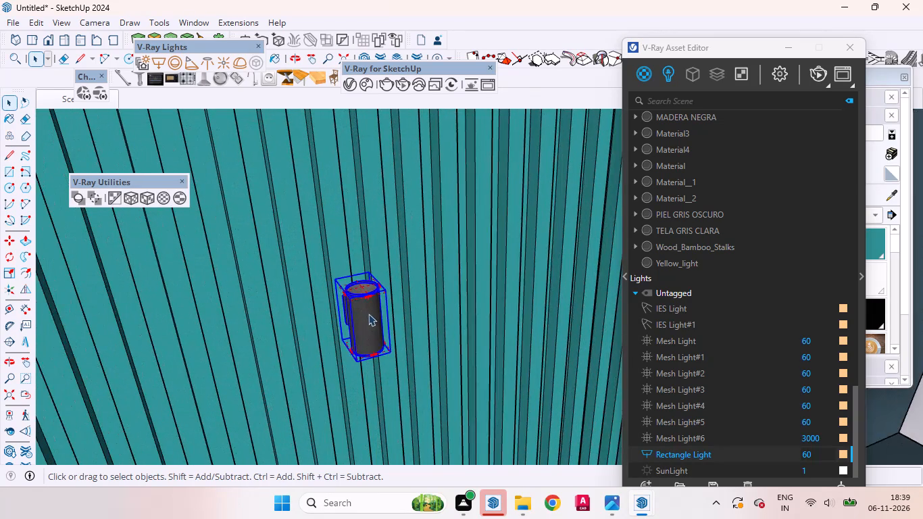
scroll(365, 316, "down", 5)
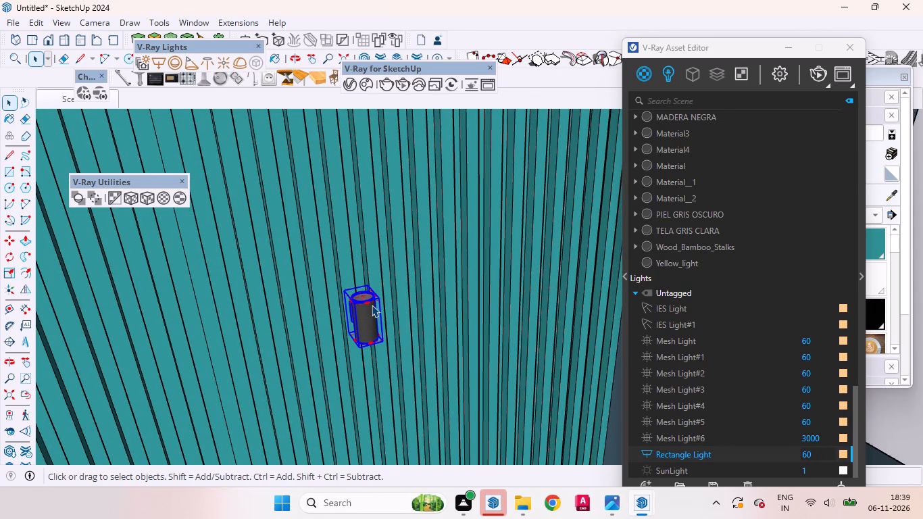
key("s")
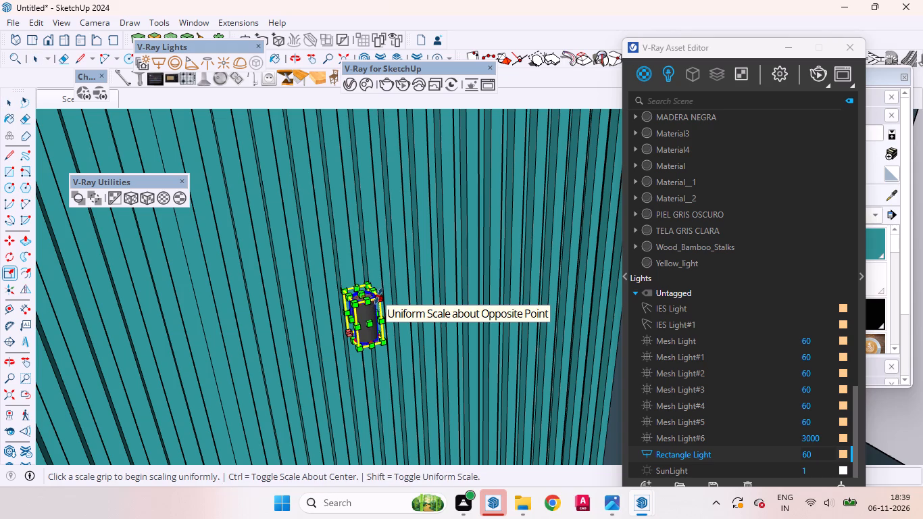
scroll(374, 289, "down", 2)
scroll(370, 293, "up", 1)
scroll(370, 294, "down", 14)
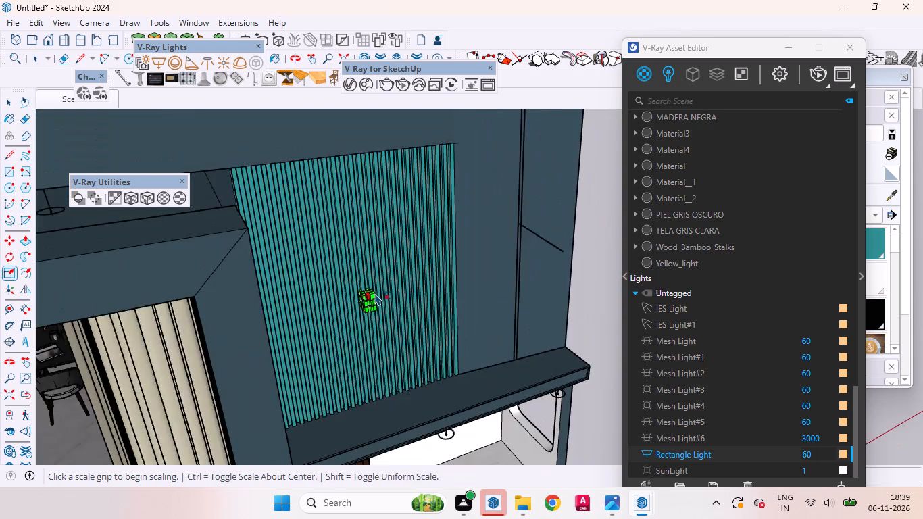
scroll(374, 296, "up", 10)
scroll(370, 294, "down", 1)
scroll(370, 294, "up", 9)
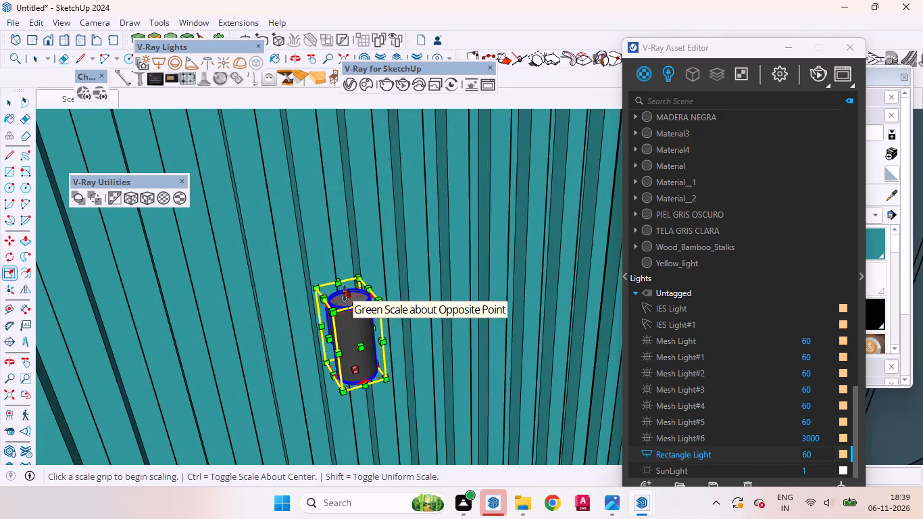
left_click_drag(346, 292, 350, 250)
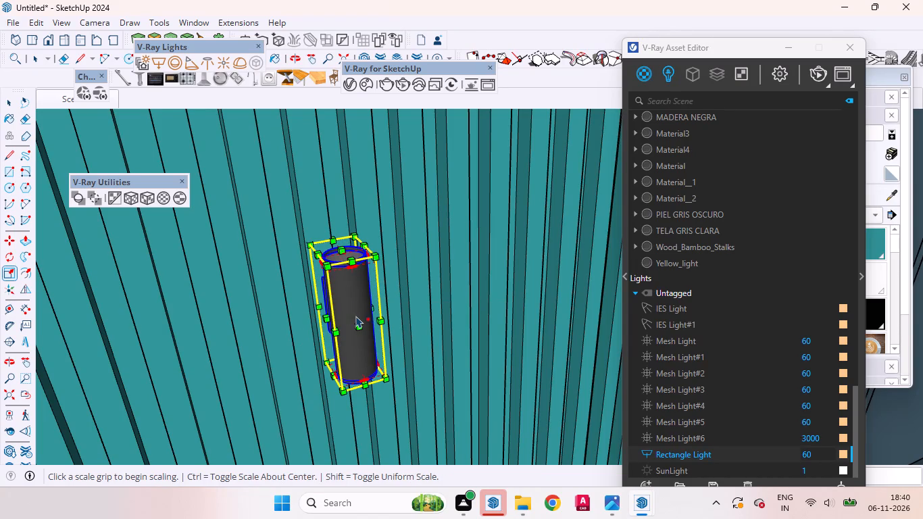
Widen the wall light sideways by scaling it from its side face along the slatted panel.
left_click_drag(330, 322, 326, 322)
left_click_drag(326, 322, 311, 332)
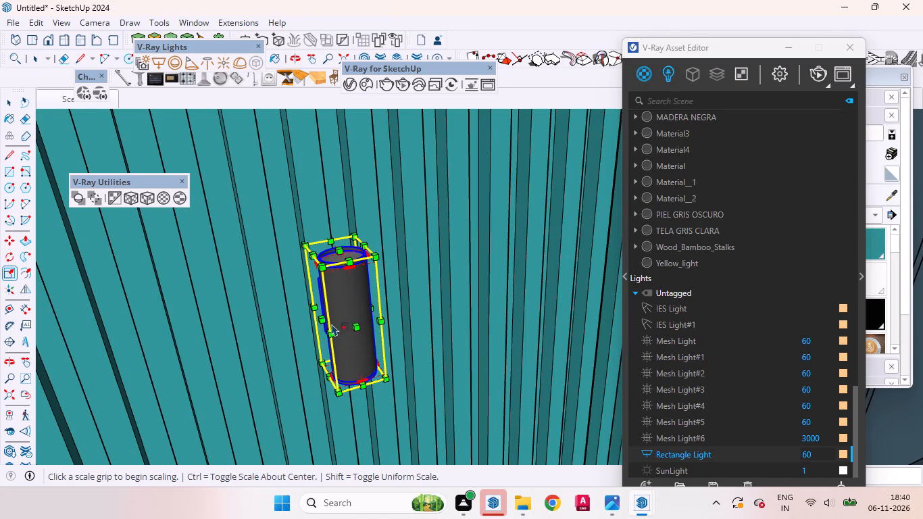
scroll(327, 321, "up", 9)
left_click_drag(320, 320, 308, 327)
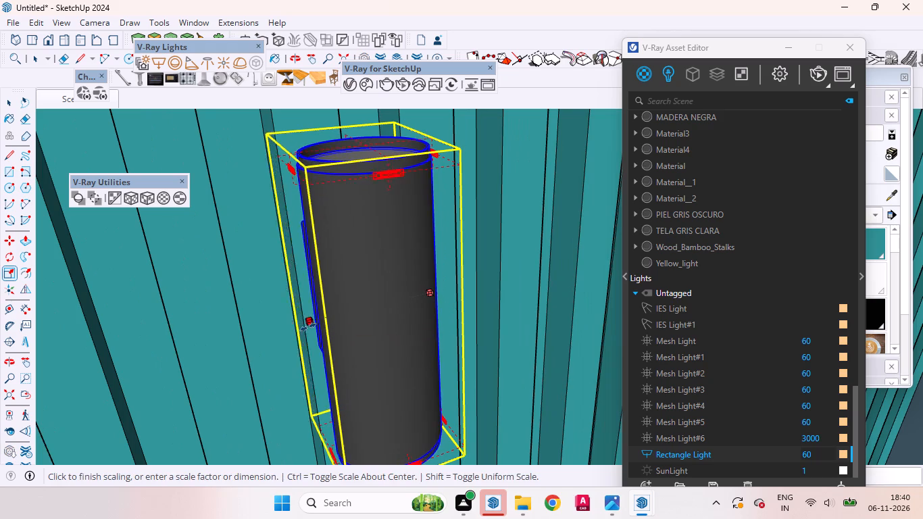
left_click_drag(308, 327, 272, 322)
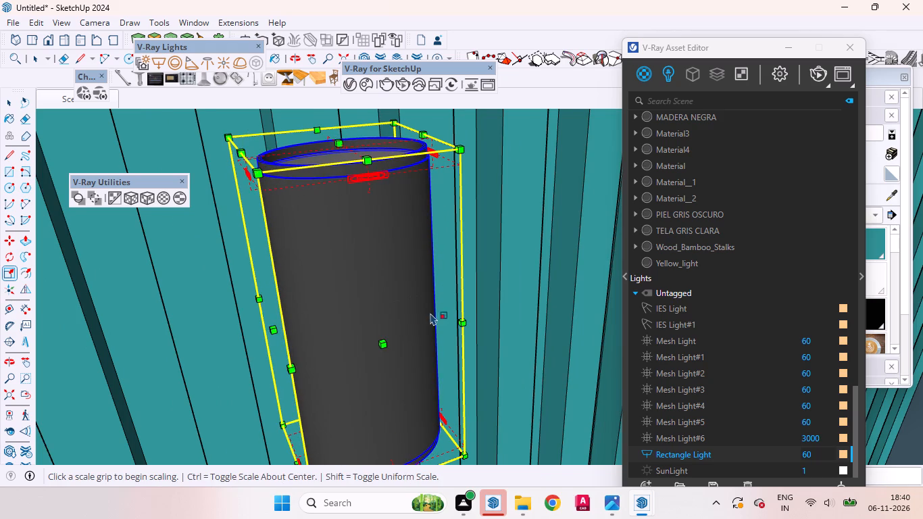
Deepen the wall light outward from the slatted panel by scaling its front face, and leave the Scale tool.
scroll(424, 321, "down", 10)
middle_click_drag(432, 304, 438, 456)
scroll(392, 336, "up", 5)
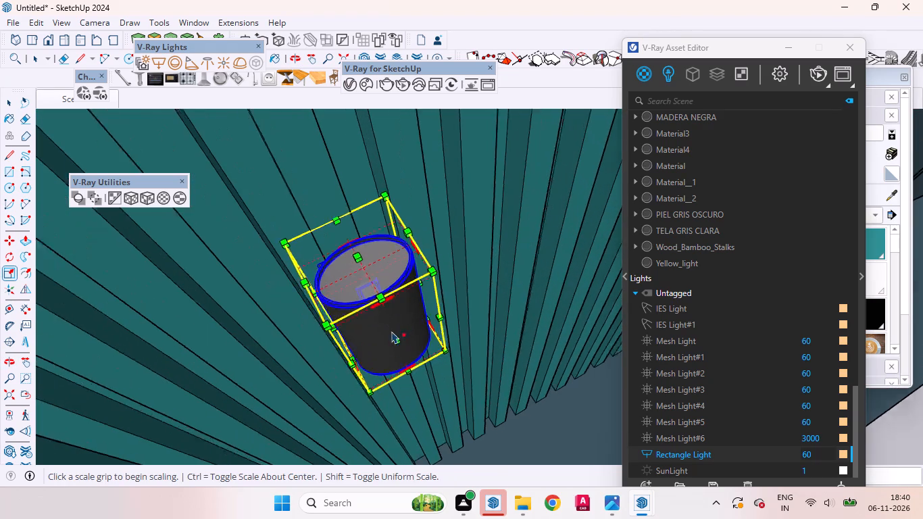
left_click_drag(401, 341, 407, 351)
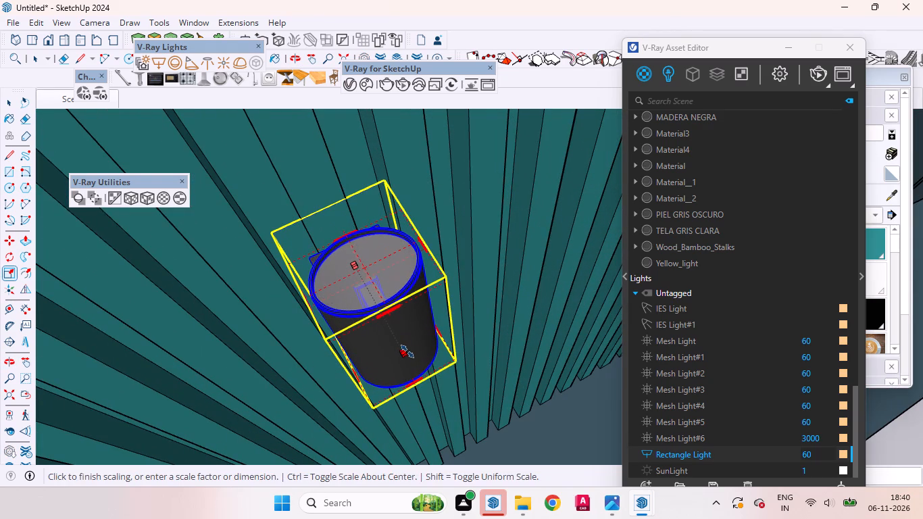
left_click_drag(407, 351, 409, 356)
scroll(447, 255, "down", 10)
scroll(436, 263, "up", 1)
scroll(422, 278, "down", 6)
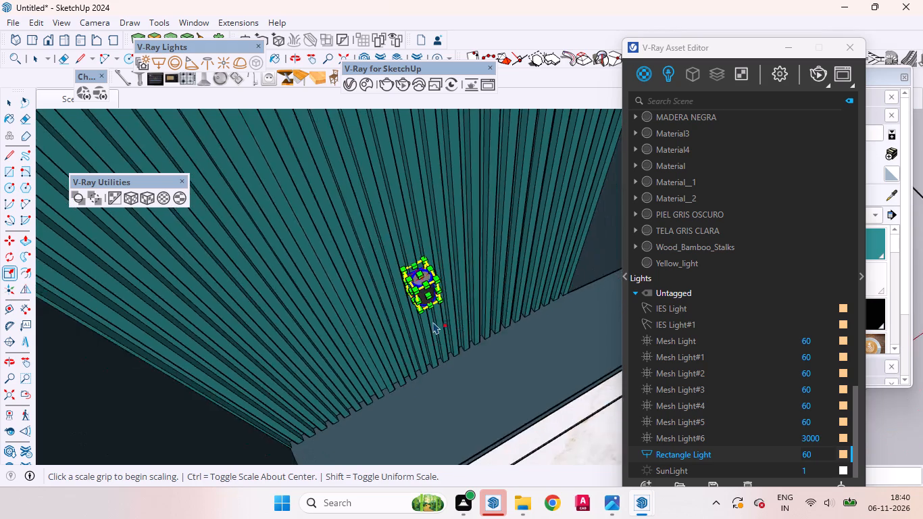
scroll(433, 323, "up", 1)
middle_click_drag(433, 323, 339, 229)
scroll(376, 274, "down", 14)
middle_click_drag(422, 259, 418, 206)
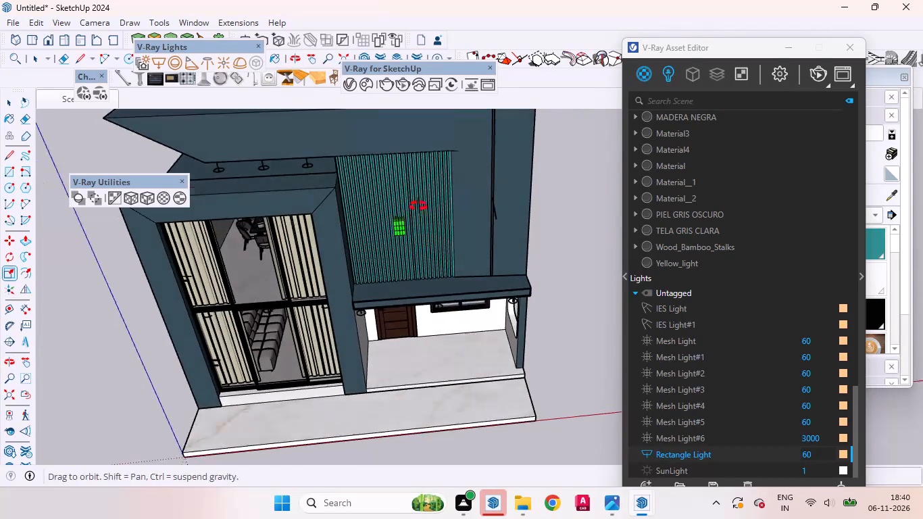
middle_click_drag(418, 206, 418, 205)
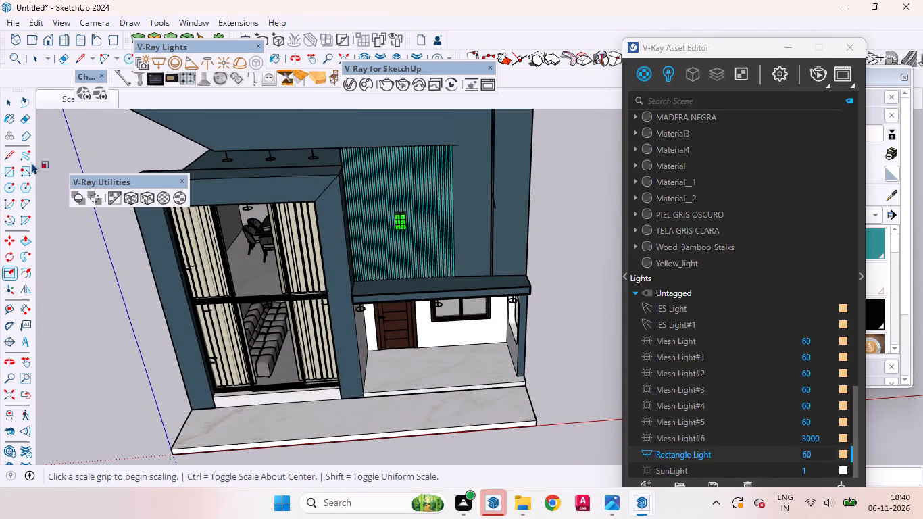
left_click(11, 106)
Examine the wall light's proportions against the slatted panel from above, from the front and close up, clearing the selection.
scroll(430, 226, "up", 1)
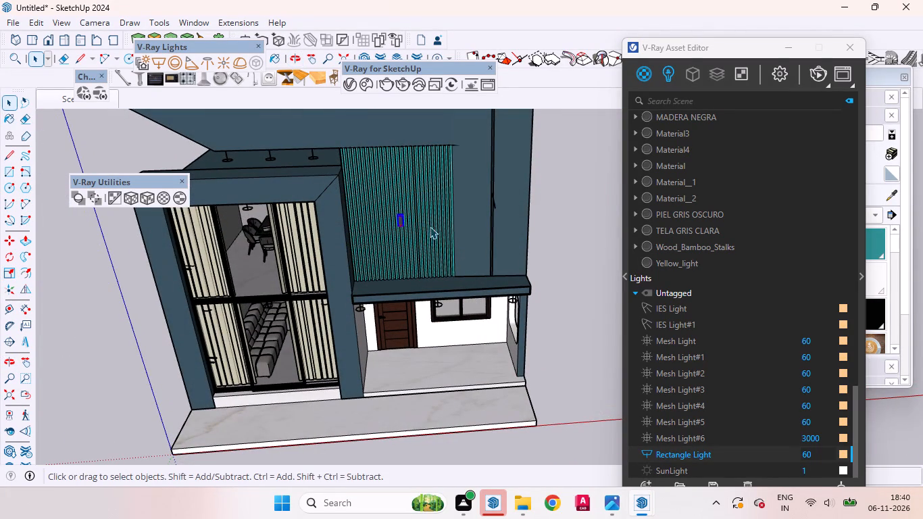
scroll(430, 226, "up", 7)
scroll(368, 231, "down", 5)
middle_click_drag(418, 262, 447, 311)
scroll(411, 218, "up", 1)
scroll(411, 210, "down", 5)
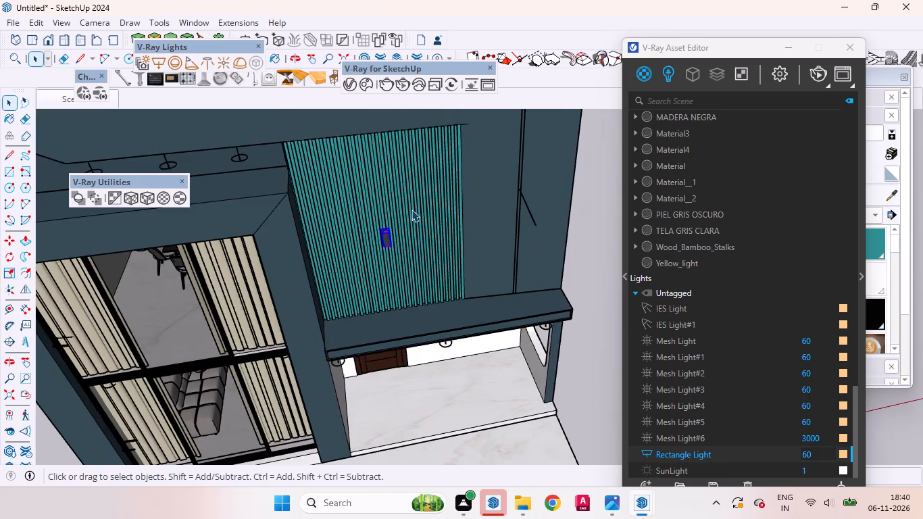
scroll(403, 214, "up", 11)
middle_click_drag(401, 251, 384, 224)
scroll(401, 252, "up", 1)
scroll(404, 258, "down", 10)
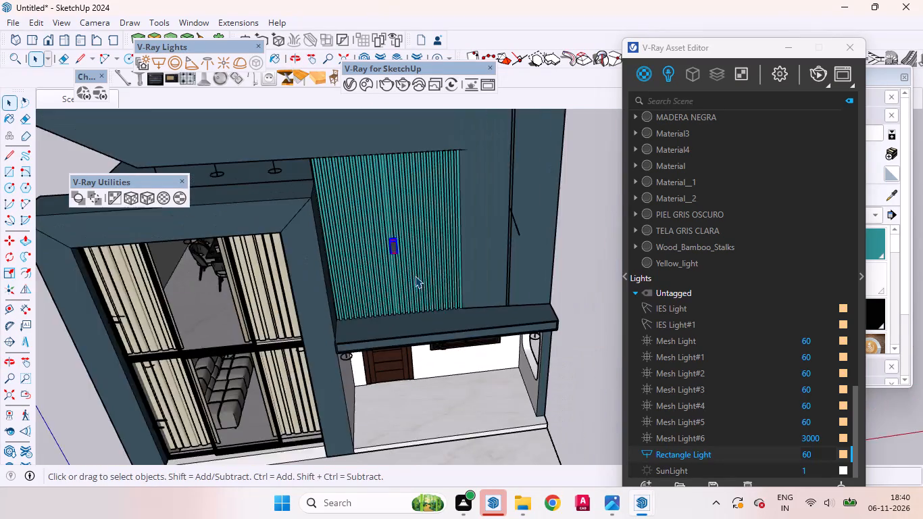
scroll(415, 276, "down", 5)
scroll(427, 308, "up", 1)
middle_click_drag(427, 308, 400, 227)
left_click(544, 272)
scroll(425, 239, "up", 3)
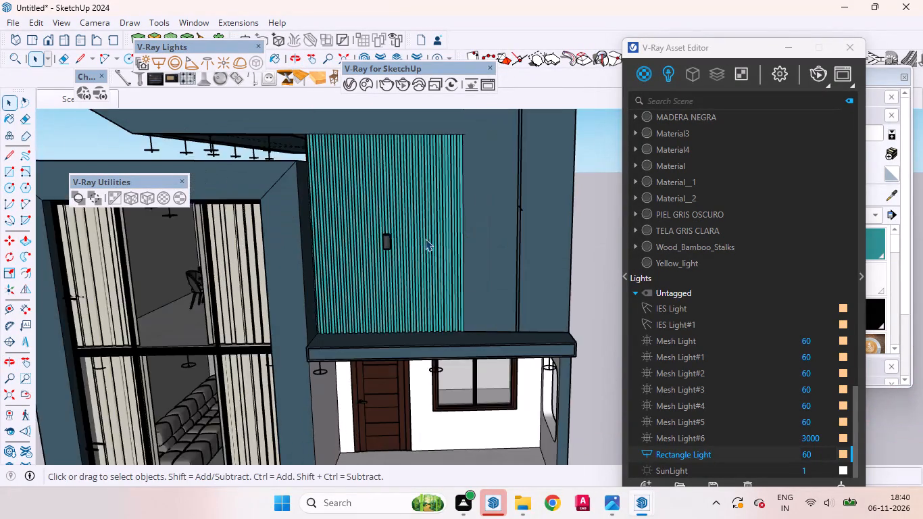
scroll(425, 239, "up", 4)
scroll(409, 257, "down", 4)
scroll(364, 242, "up", 13)
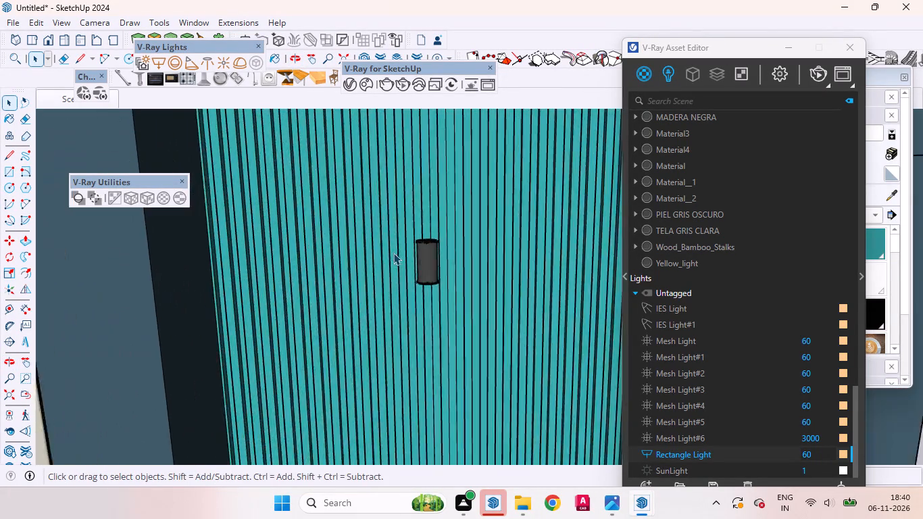
scroll(393, 253, "up", 6)
scroll(342, 292, "down", 5)
middle_click_drag(459, 267, 483, 267)
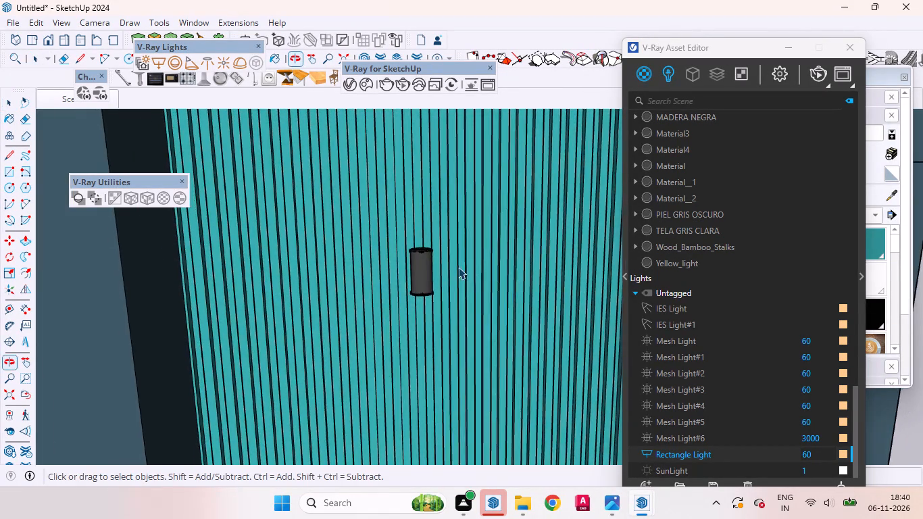
scroll(455, 267, "down", 14)
scroll(443, 249, "up", 4)
scroll(425, 257, "down", 10)
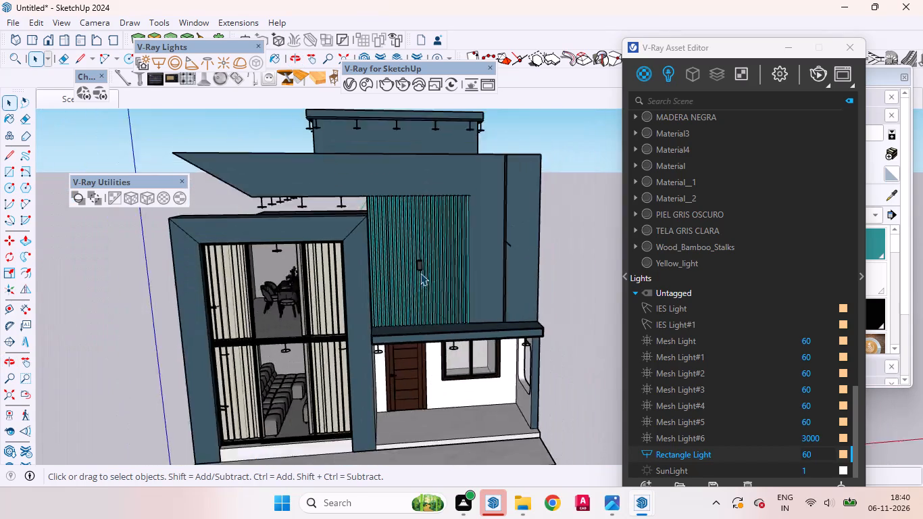
Open the house group and select the front face of the glazed bay frame's upright beside the slatted panel.
middle_click_drag(374, 295, 391, 202)
scroll(391, 202, "up", 4)
scroll(391, 202, "down", 1)
scroll(391, 202, "up", 5)
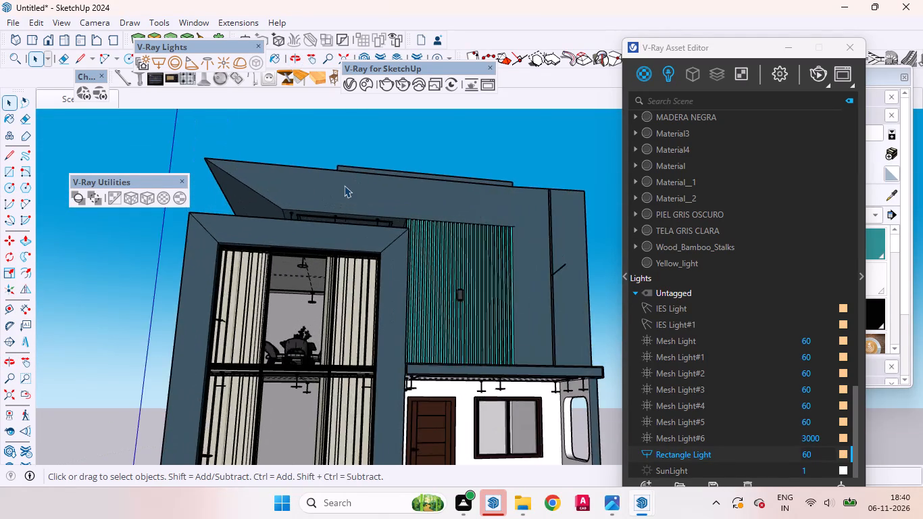
scroll(344, 185, "down", 4)
scroll(385, 224, "up", 8)
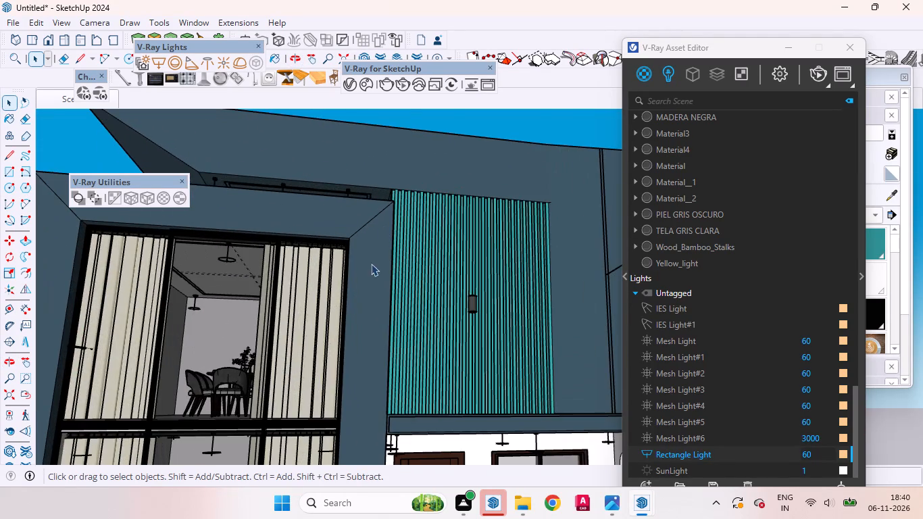
scroll(372, 265, "up", 4)
left_click(375, 247)
double_click(351, 197)
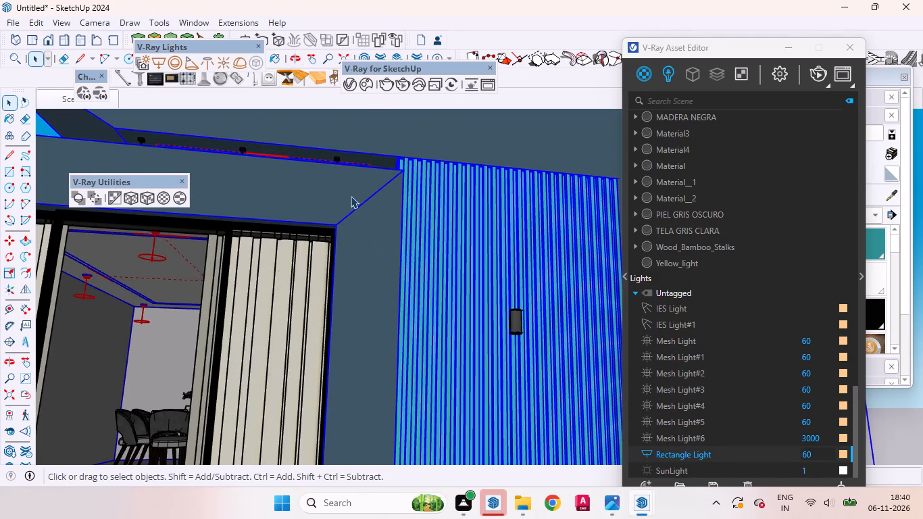
left_click(347, 198)
left_click(367, 226)
Inspect the glazed bay frame and the roof overhang from above, from the side wall and from the front.
scroll(366, 214, "up", 1)
middle_click_drag(366, 213, 443, 337)
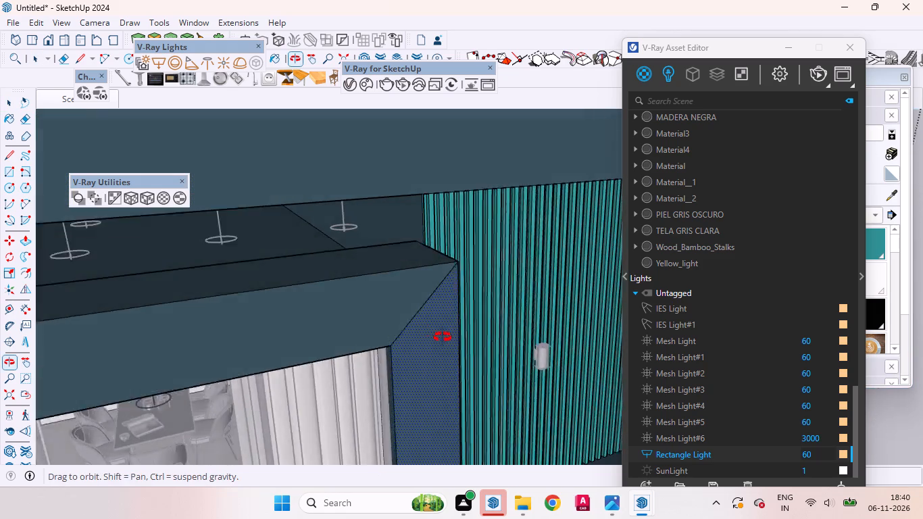
middle_click_drag(443, 337, 445, 335)
scroll(445, 307, "down", 9)
middle_click_drag(444, 292, 589, 218)
middle_click_drag(590, 216, 590, 212)
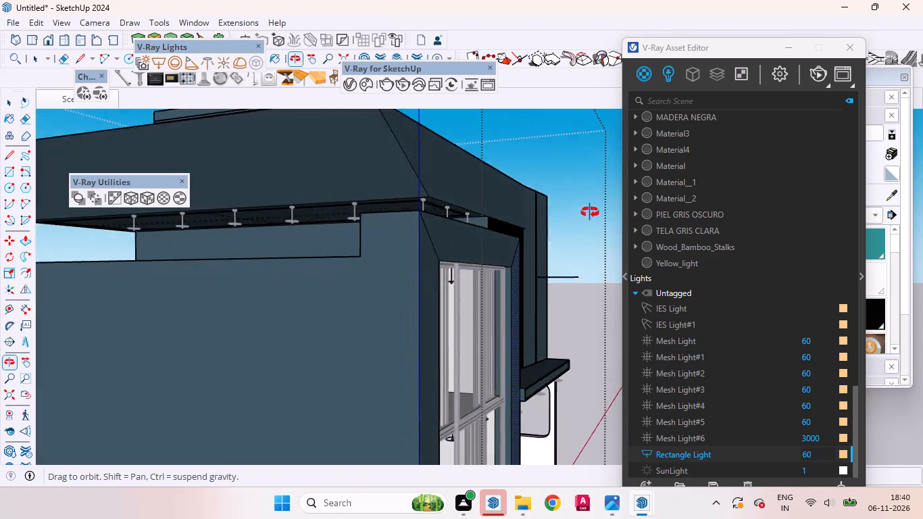
middle_click_drag(590, 212, 331, 255)
scroll(336, 255, "down", 11)
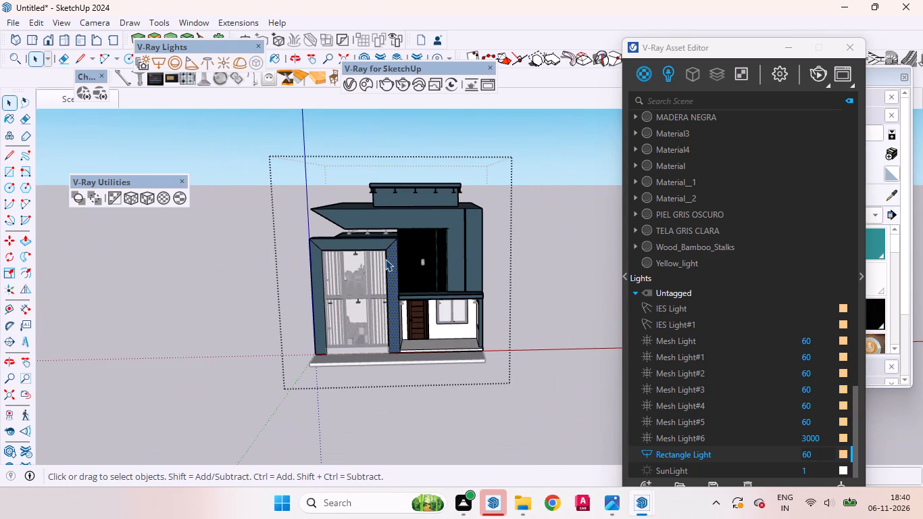
scroll(402, 282, "up", 3)
scroll(402, 282, "down", 1)
scroll(402, 282, "up", 2)
scroll(402, 282, "down", 1)
scroll(402, 282, "up", 1)
scroll(402, 282, "down", 1)
scroll(396, 266, "up", 4)
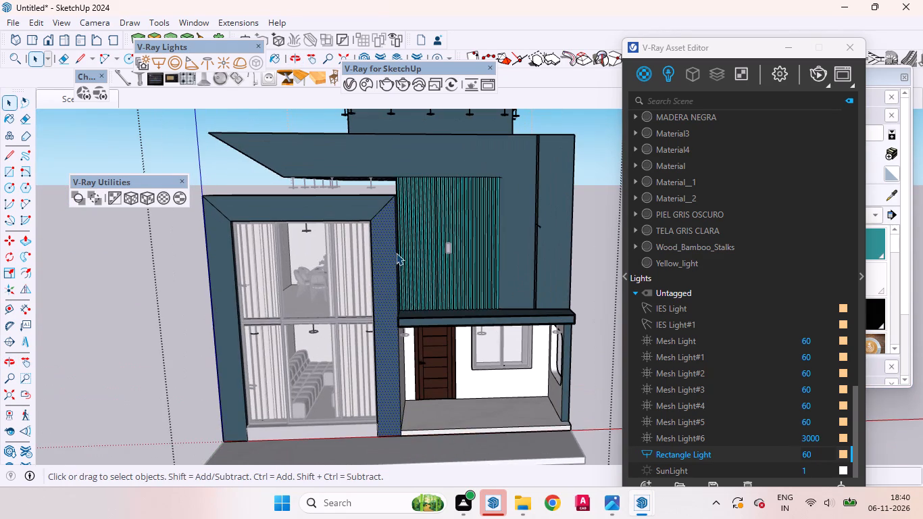
Place a vertical guide along the centre of the bay frame upright beside the slatted panel, offset from the upright's outer edge.
left_click(396, 253)
left_click(389, 289)
key("t")
scroll(387, 285, "up", 4)
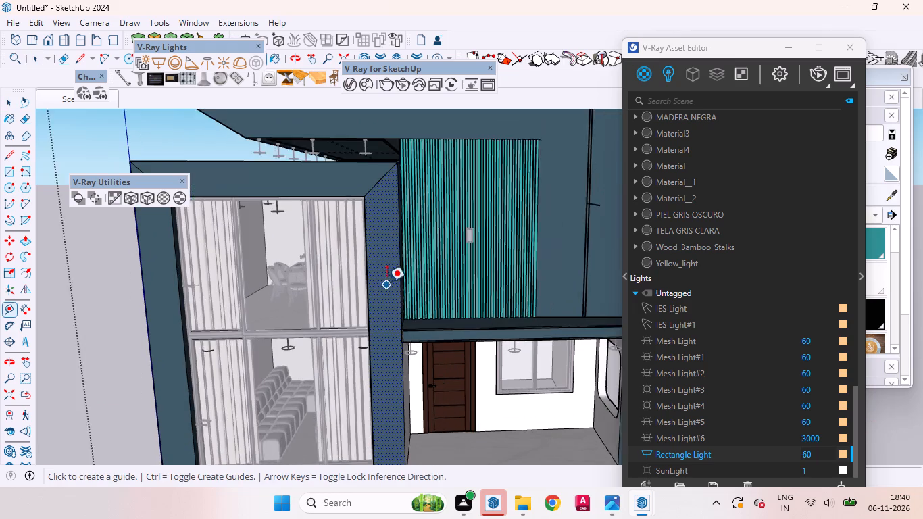
scroll(387, 282, "up", 1)
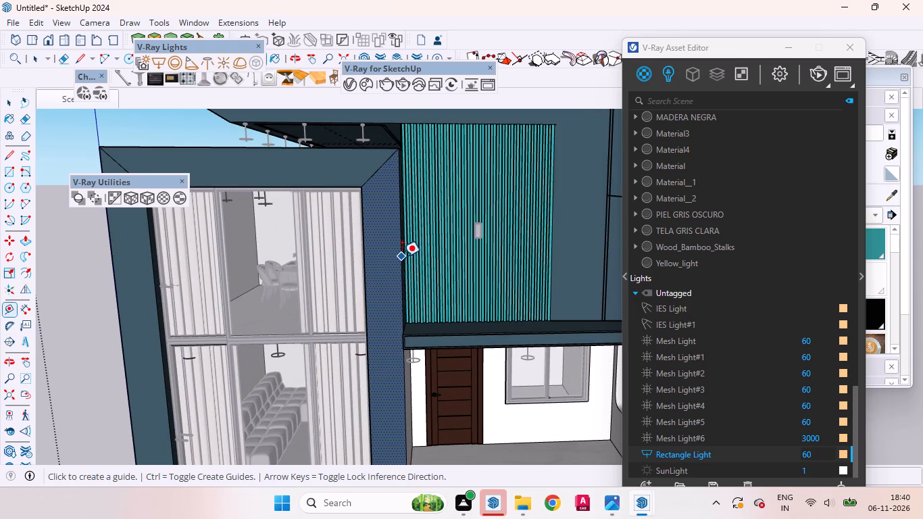
scroll(396, 129, "up", 2)
middle_click_drag(397, 177, 304, 261)
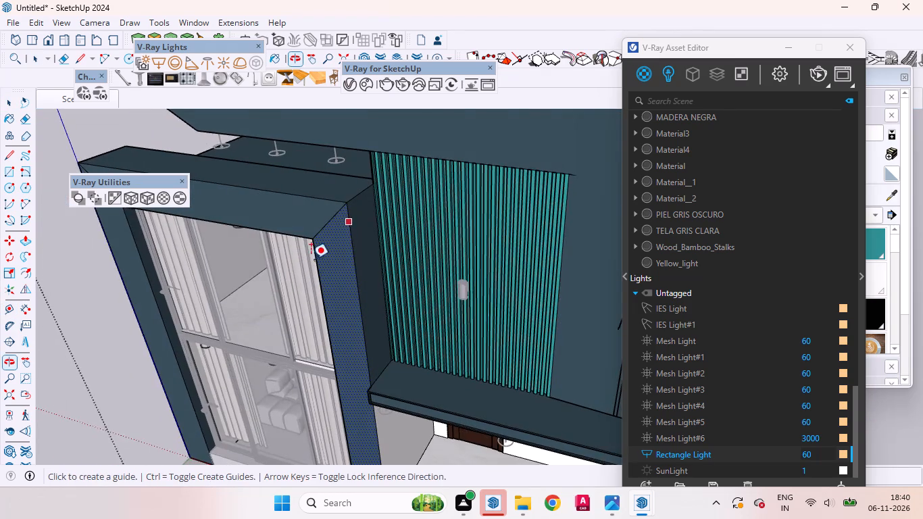
scroll(333, 272, "up", 3)
left_click(365, 285)
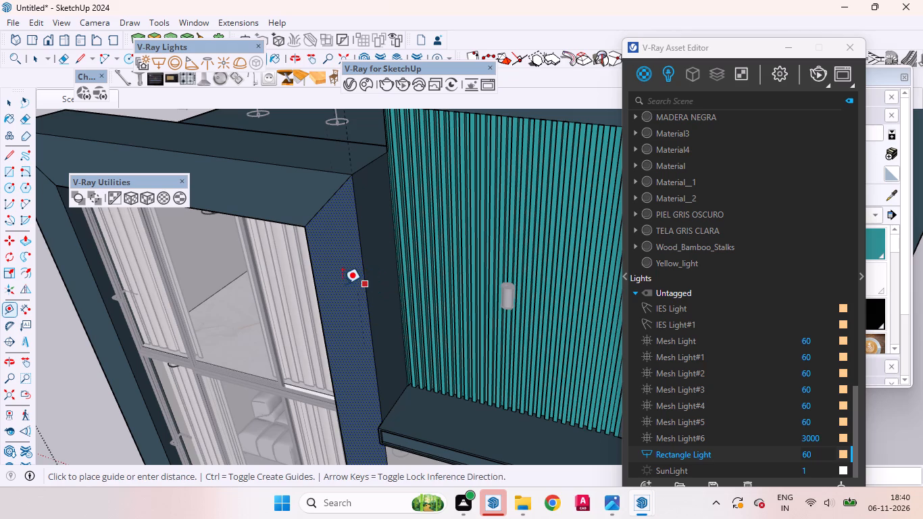
middle_click_drag(337, 282, 446, 219)
scroll(446, 218, "down", 3)
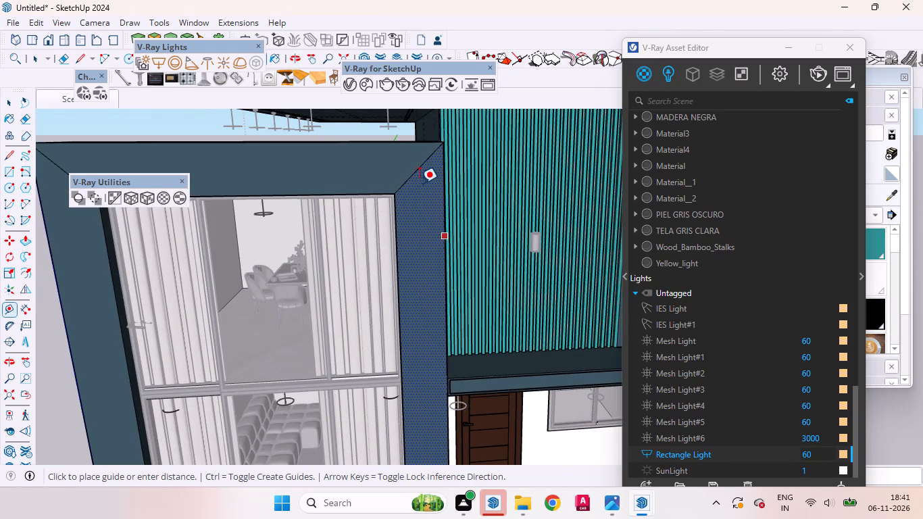
scroll(417, 187, "down", 9)
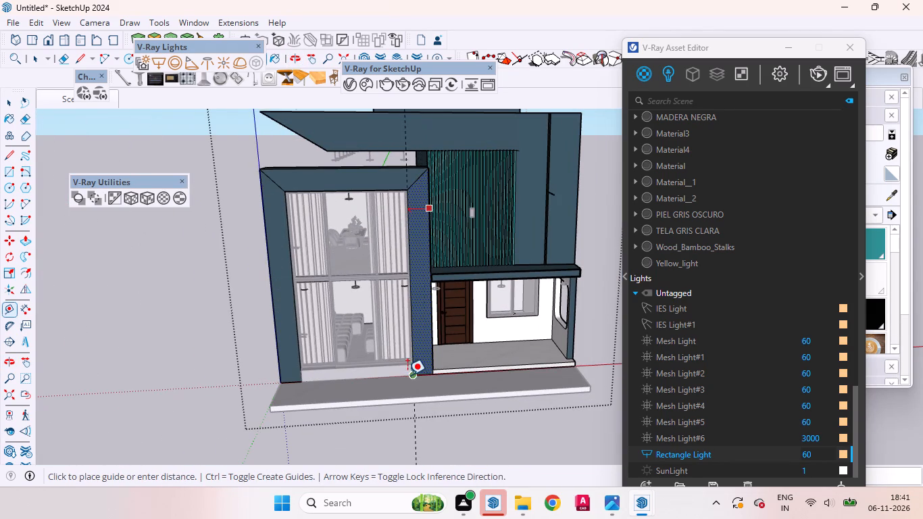
scroll(416, 371, "up", 7)
left_click(426, 375)
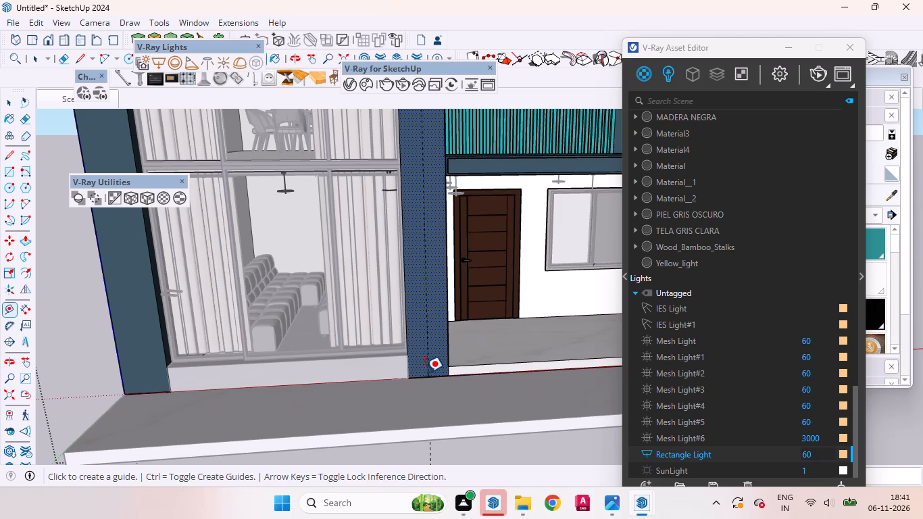
Add a parallel vertical guide 1" from the upright's centre guide, on the side toward the glazing.
scroll(444, 320, "down", 9)
scroll(444, 339, "up", 1)
scroll(444, 343, "down", 1)
scroll(441, 206, "up", 12)
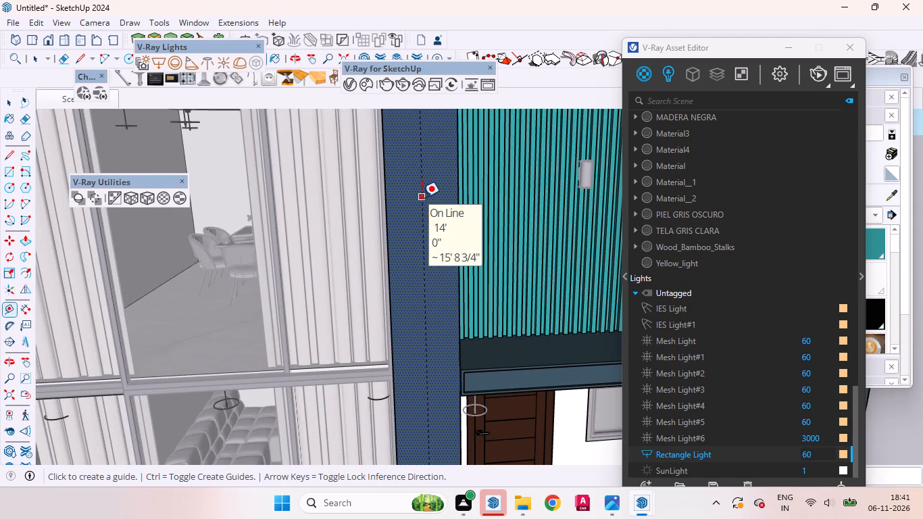
left_click(422, 197)
scroll(433, 199, "up", 5)
scroll(433, 199, "down", 1)
scroll(433, 199, "up", 2)
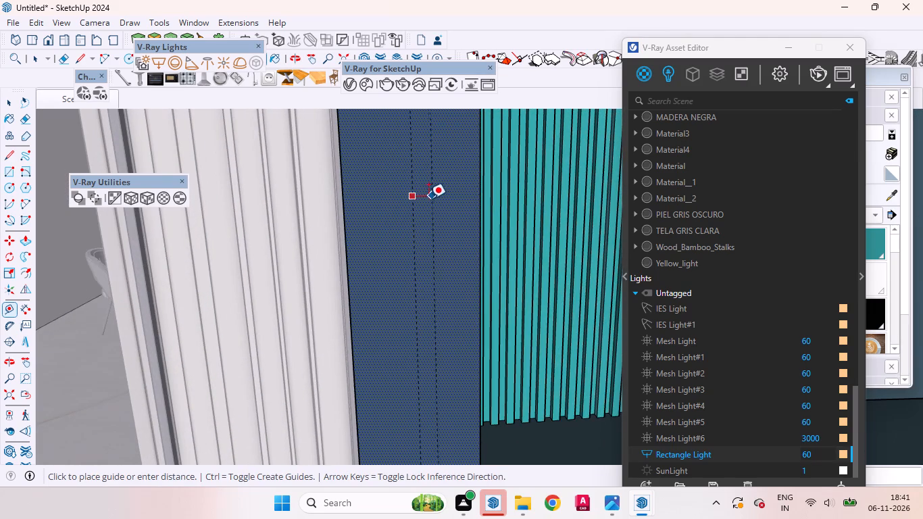
scroll(409, 201, "up", 6)
scroll(401, 202, "down", 1)
scroll(401, 202, "up", 1)
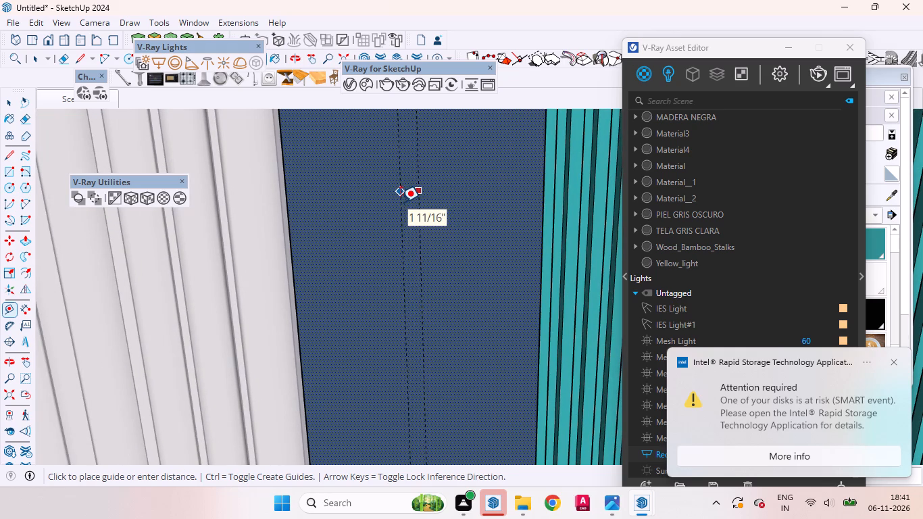
key("1")
key("Return")
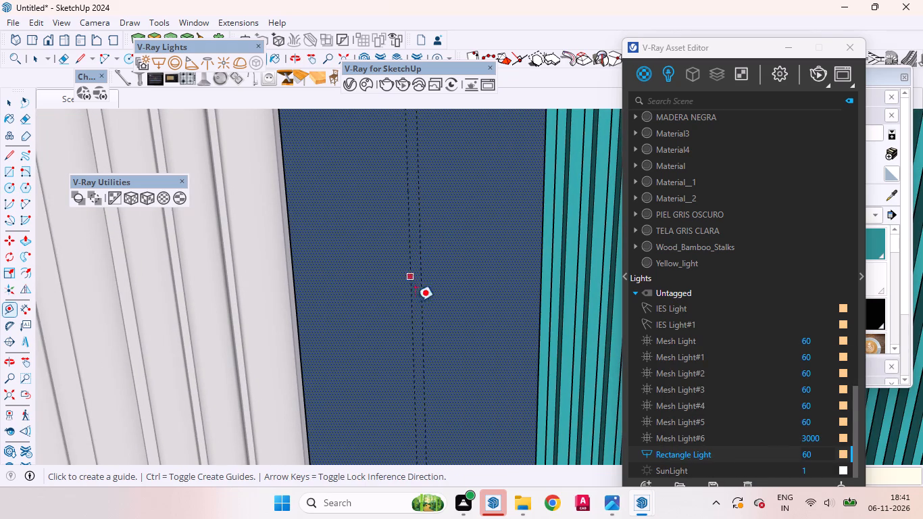
Place a horizontal guide along the mid-height of the bay frame's top beam, offset from the beam's upper edge.
scroll(443, 297, "down", 20)
scroll(443, 297, "down", 2)
middle_click_drag(418, 281, 414, 233)
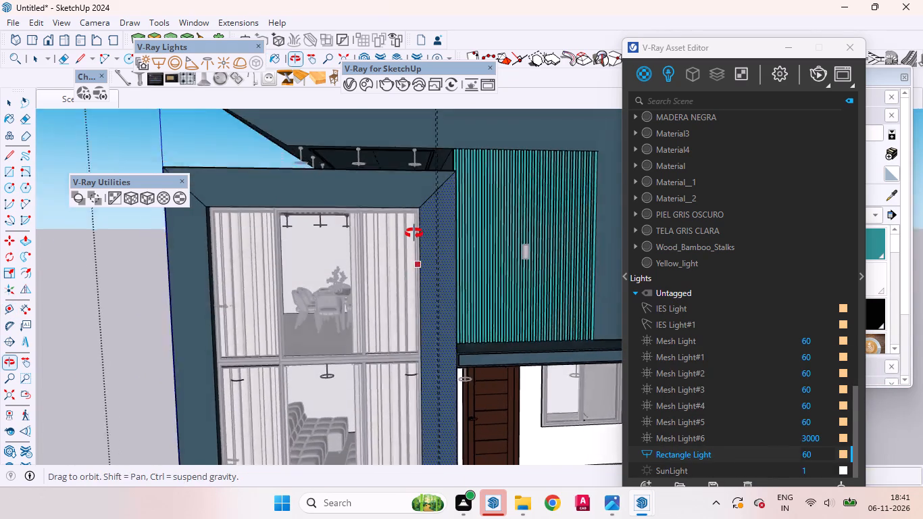
middle_click_drag(414, 233, 414, 232)
scroll(363, 126, "up", 8)
scroll(357, 199, "down", 5)
scroll(361, 208, "up", 4)
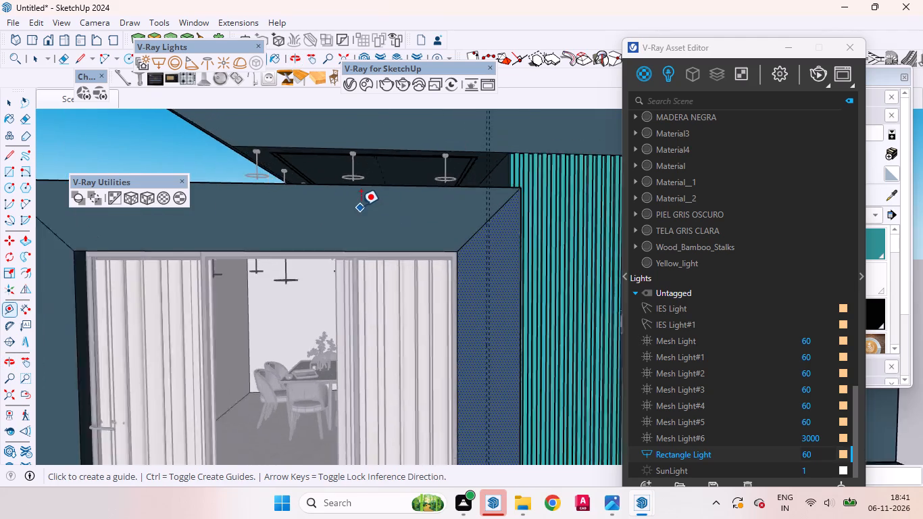
left_click(328, 182)
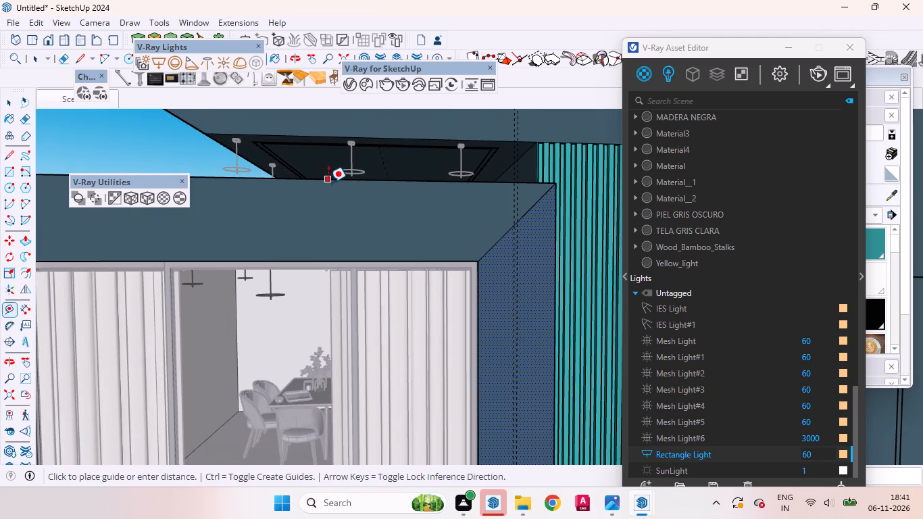
scroll(338, 217, "up", 3)
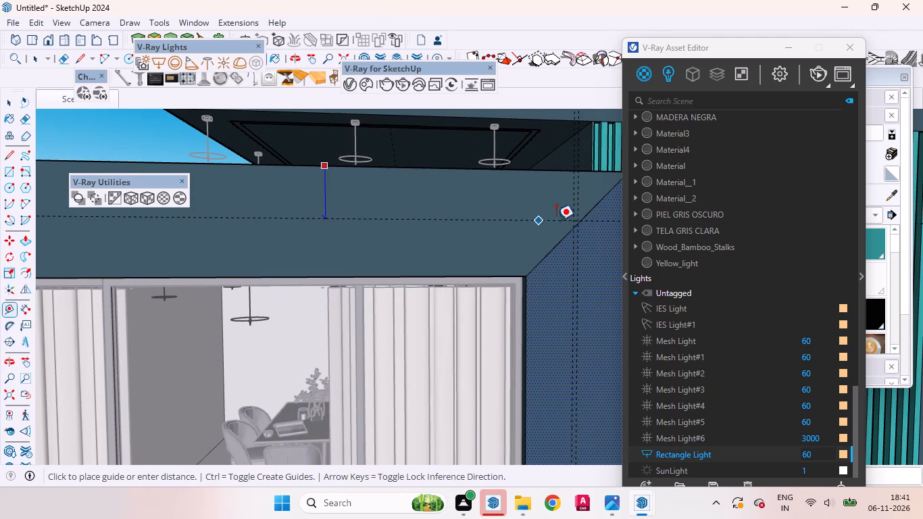
scroll(541, 220, "down", 10)
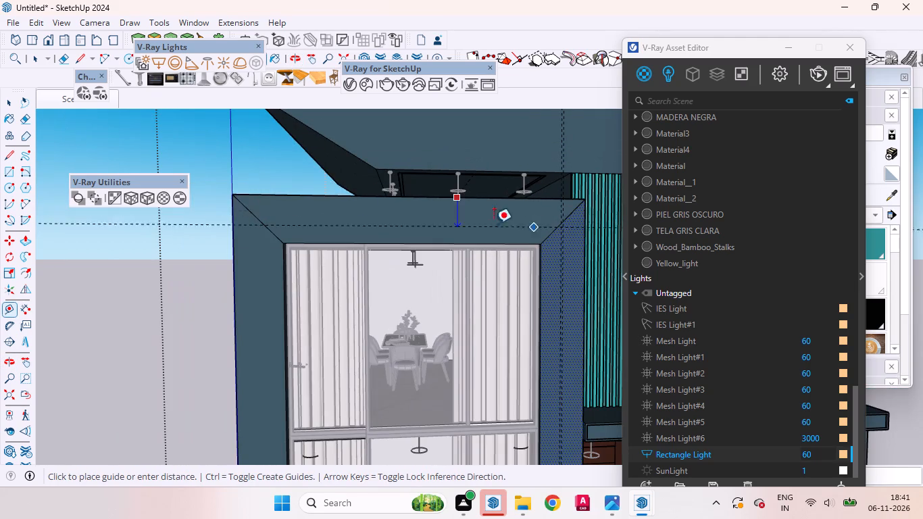
left_click(229, 220)
Add a parallel horizontal guide 1" below the top beam's centre guide, and leave the Tape Measure tool.
scroll(481, 253, "up", 5)
middle_click_drag(444, 253, 375, 325)
scroll(374, 254, "down", 12)
scroll(414, 262, "up", 1)
middle_click_drag(414, 262, 385, 227)
scroll(386, 223, "up", 7)
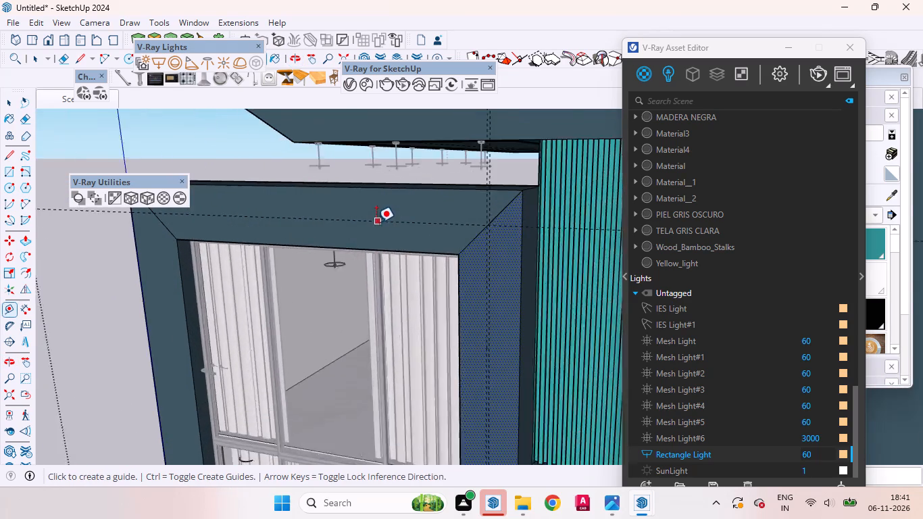
scroll(353, 222, "up", 11)
left_click(353, 221)
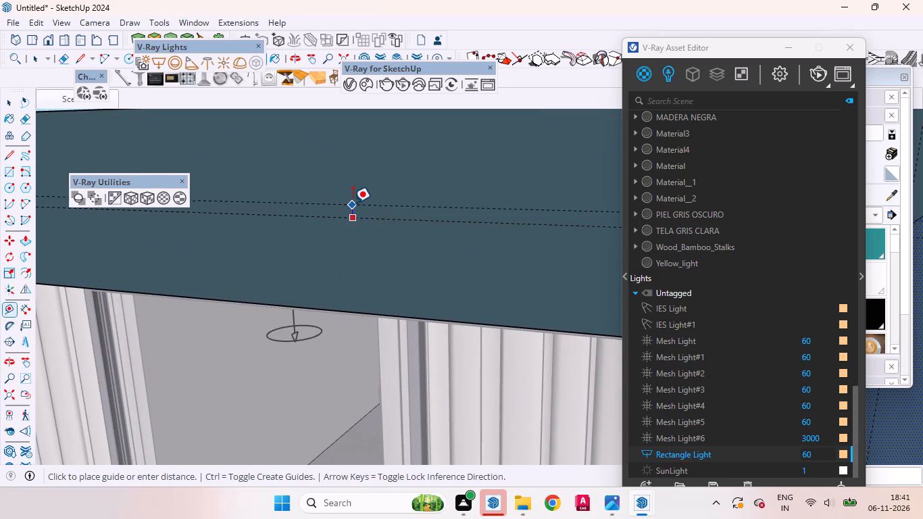
scroll(353, 203, "up", 4)
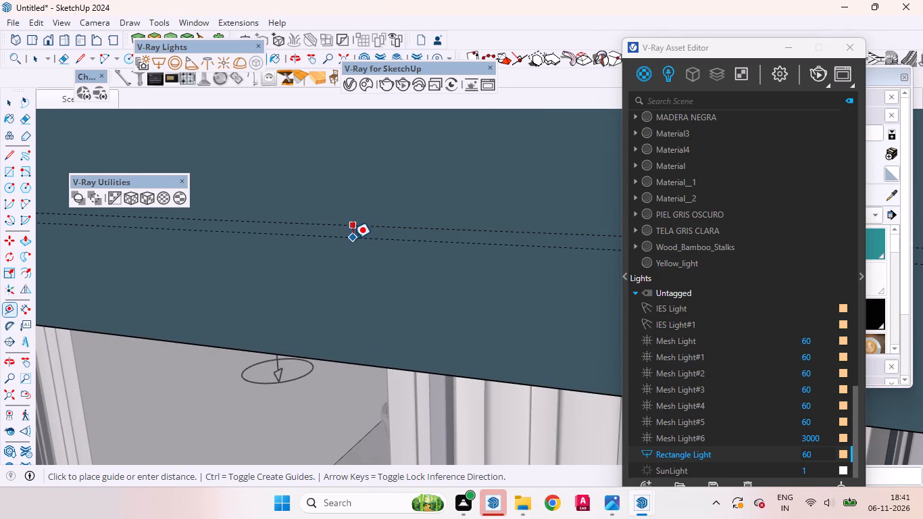
key("1")
key("Return")
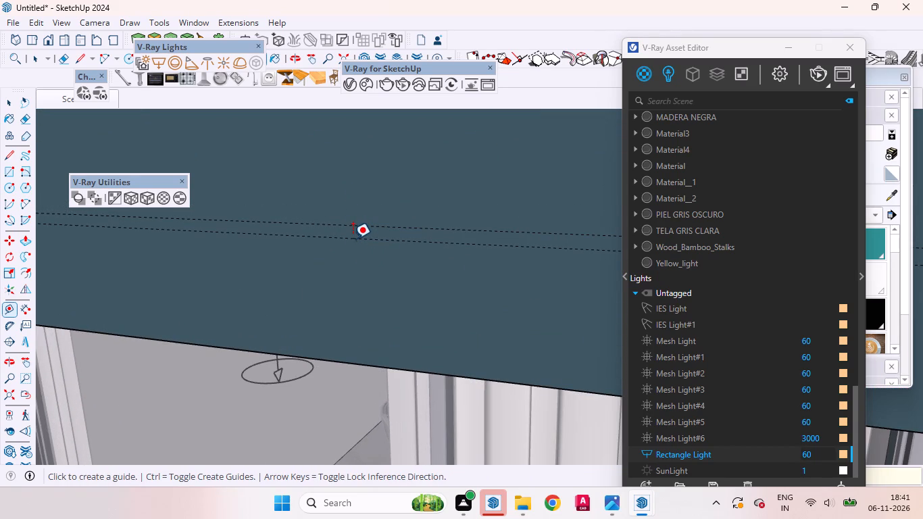
key("space")
Inspect the guide pairs along the bay frame and their crossing at the mitred corner beside the slatted panel.
middle_click_drag(393, 249, 216, 181)
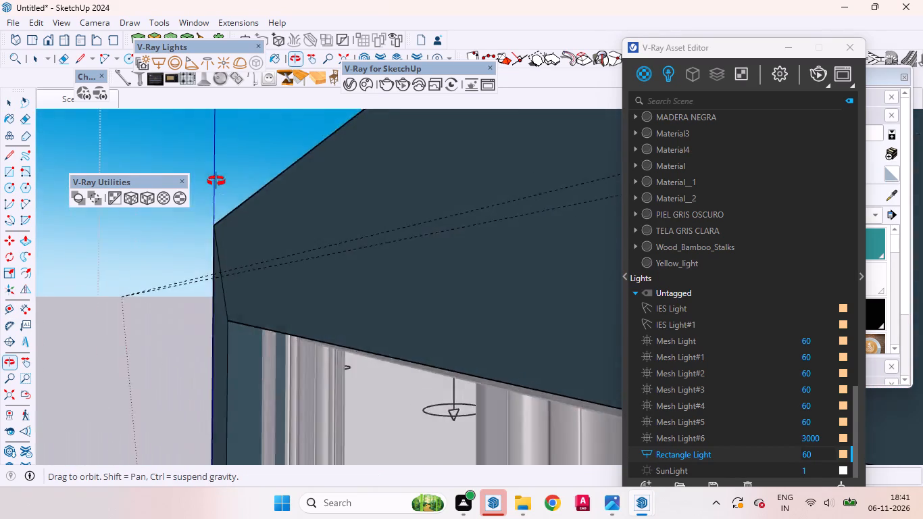
middle_click_drag(216, 181, 582, 287)
scroll(585, 280, "up", 1)
scroll(564, 257, "down", 20)
scroll(564, 257, "down", 3)
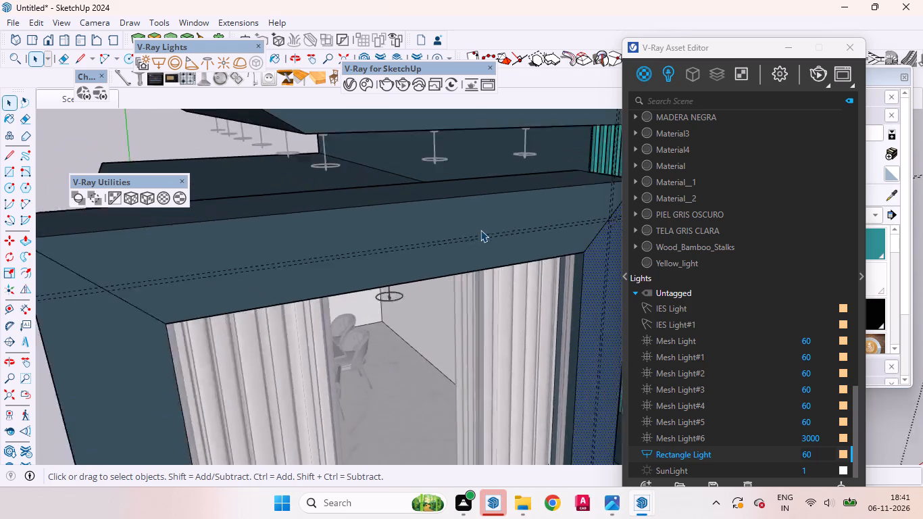
scroll(480, 230, "down", 7)
middle_click_drag(540, 254, 449, 218)
scroll(493, 194, "up", 7)
scroll(513, 214, "down", 1)
scroll(513, 214, "up", 3)
scroll(514, 214, "down", 3)
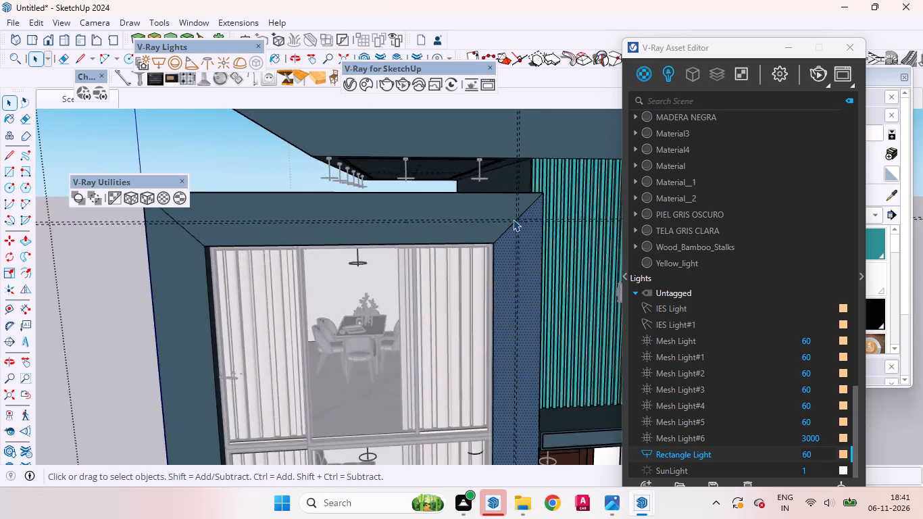
scroll(524, 216, "up", 5)
scroll(524, 216, "down", 13)
scroll(536, 190, "up", 1)
scroll(536, 190, "down", 4)
scroll(522, 200, "up", 20)
scroll(522, 200, "up", 1)
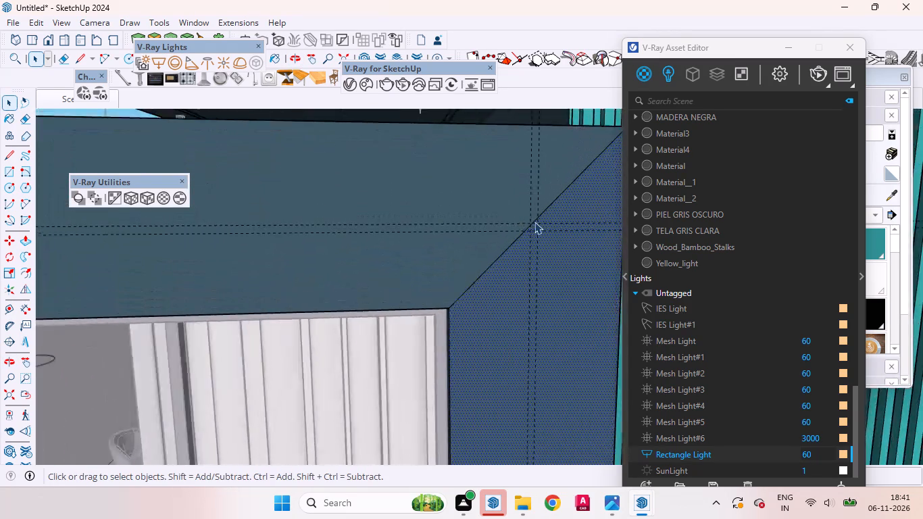
scroll(534, 222, "up", 7)
scroll(537, 215, "down", 16)
scroll(569, 178, "up", 1)
scroll(569, 178, "down", 8)
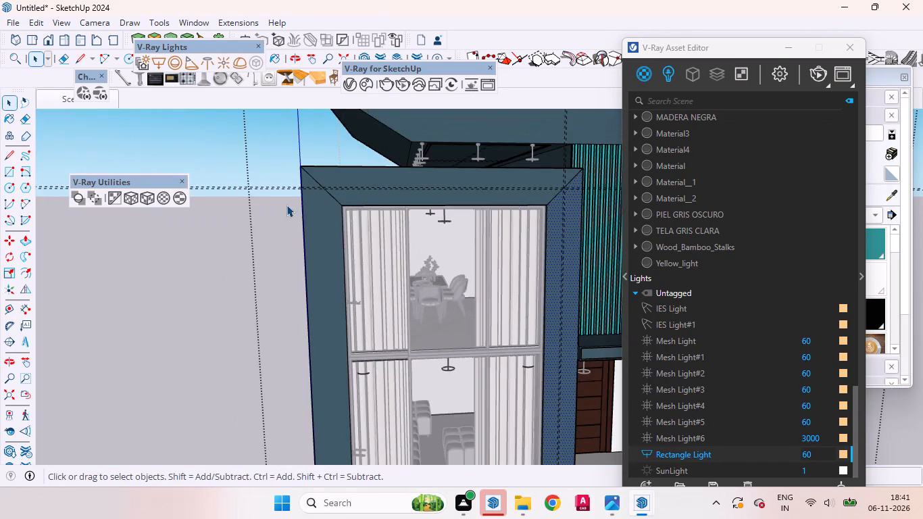
Place a vertical guide along the centre of the bay frame's other upright, away from the slatted panel, offset from its outer edge.
scroll(288, 205, "up", 11)
key("t")
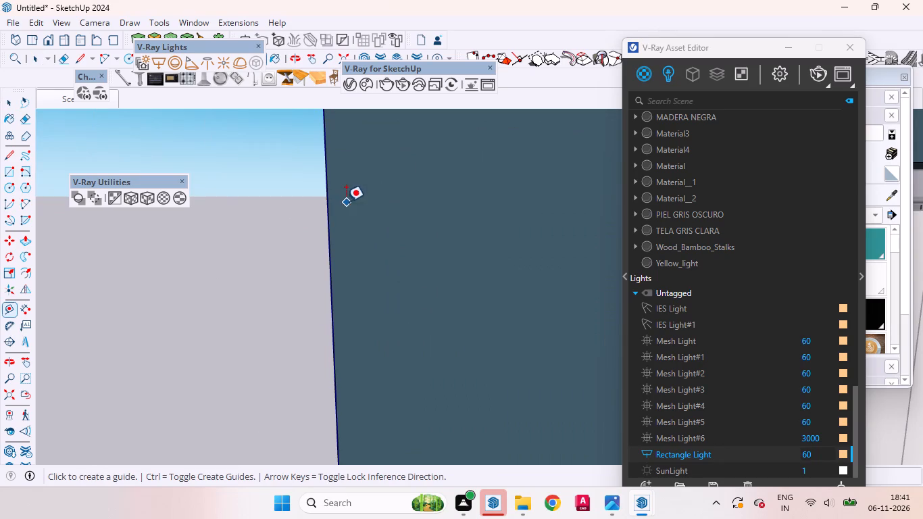
left_click(328, 201)
scroll(409, 220, "down", 14)
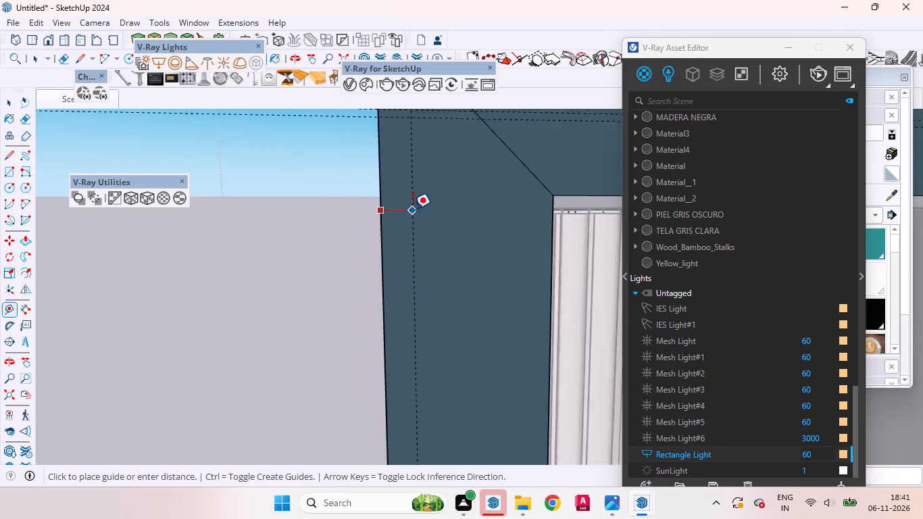
scroll(413, 209, "down", 12)
scroll(414, 208, "up", 1)
scroll(414, 208, "down", 12)
scroll(422, 312, "up", 3)
scroll(422, 318, "down", 1)
scroll(422, 319, "up", 5)
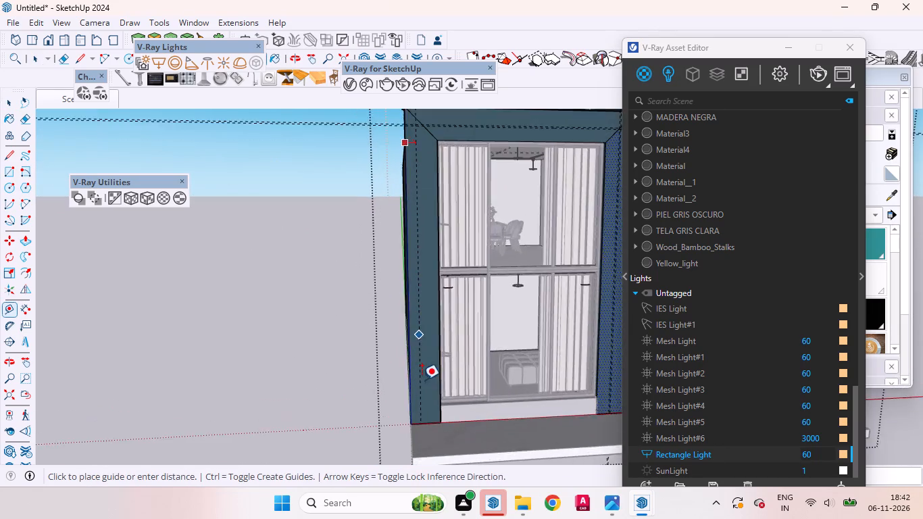
scroll(422, 380, "up", 2)
scroll(428, 351, "down", 9)
scroll(430, 359, "up", 4)
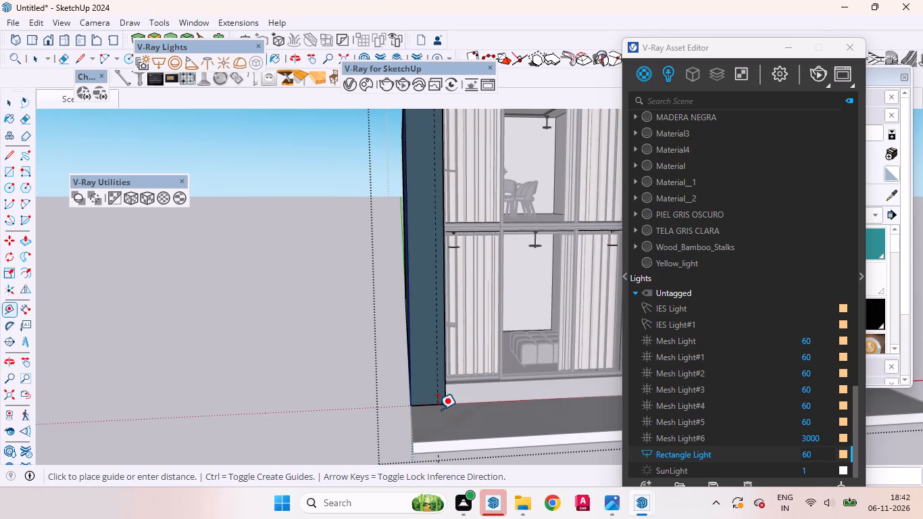
left_click(430, 407)
Add a parallel guide 1" from that upright's centre guide toward its outer edge, and leave the Tape Measure tool.
scroll(437, 385, "down", 12)
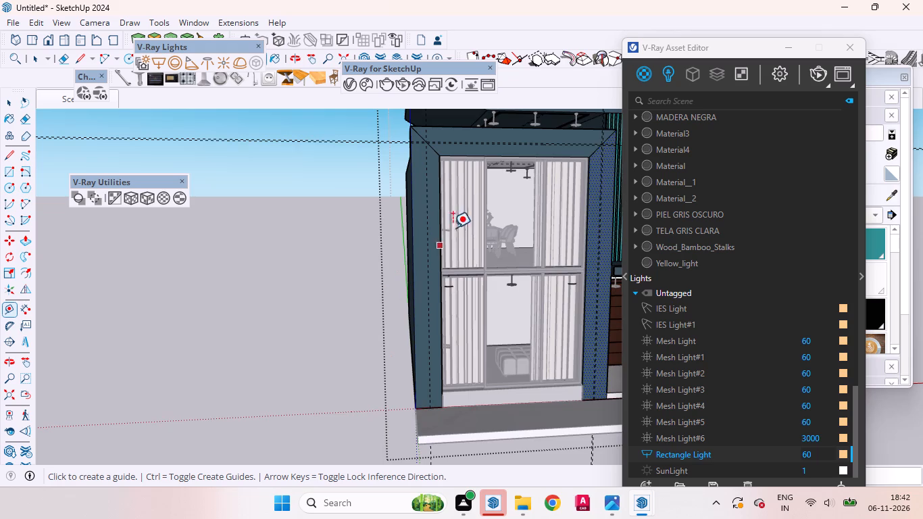
scroll(460, 206, "up", 2)
scroll(382, 342, "down", 4)
scroll(409, 234, "up", 6)
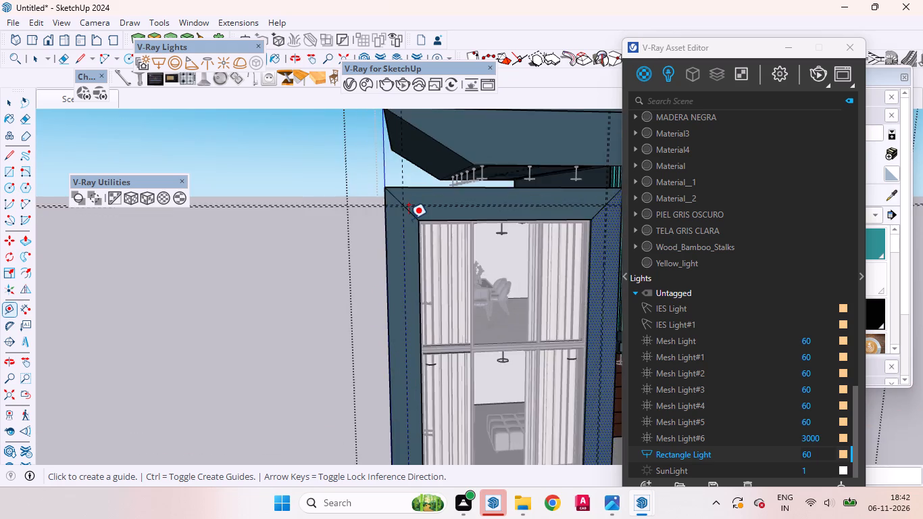
scroll(409, 219, "up", 14)
scroll(402, 202, "down", 2)
scroll(402, 202, "up", 6)
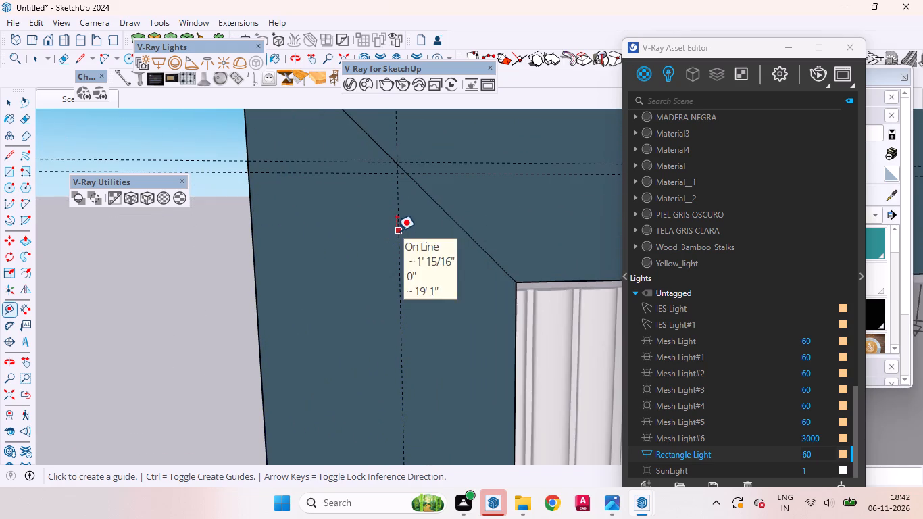
left_click(397, 231)
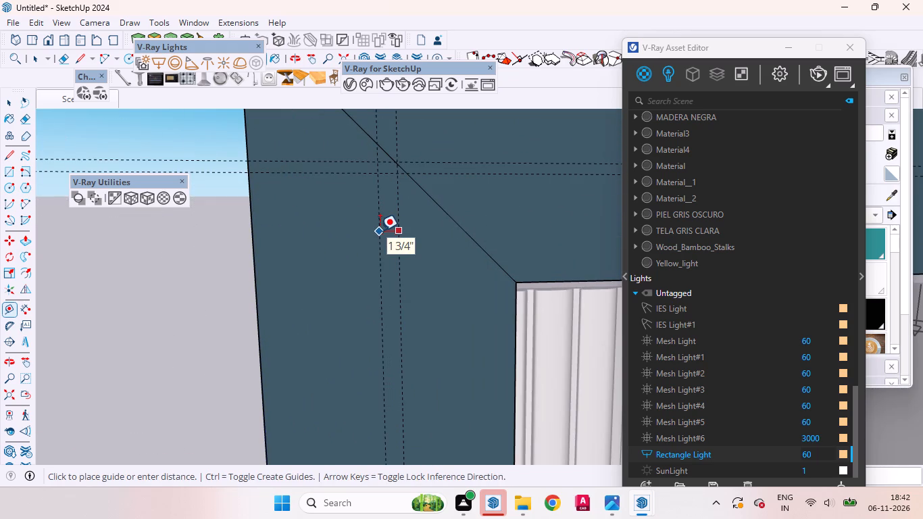
key("1")
key("Return")
key("space")
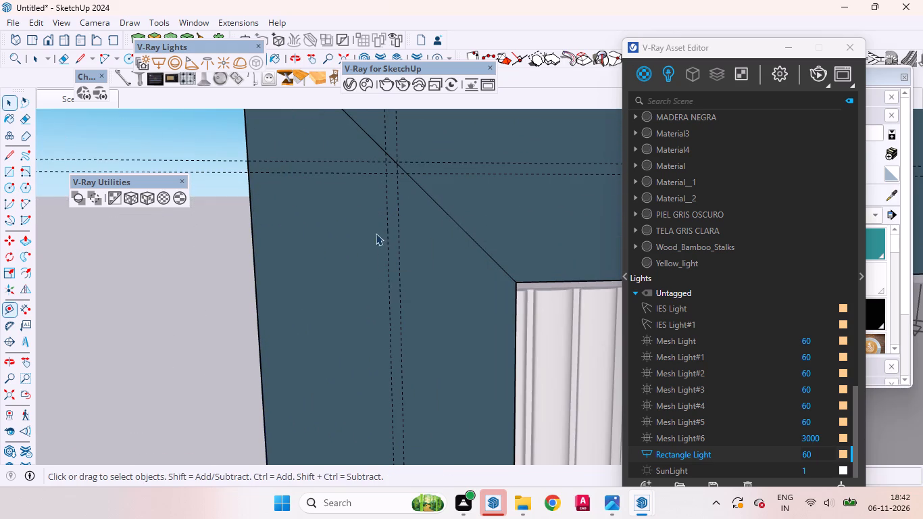
Draw a V-Ray Rectangle Light strip along the bay frame's top beam, between the horizontal guides from one upright's guides to the other's.
scroll(372, 239, "down", 11)
scroll(286, 295, "down", 16)
scroll(395, 192, "down", 2)
left_click(160, 62)
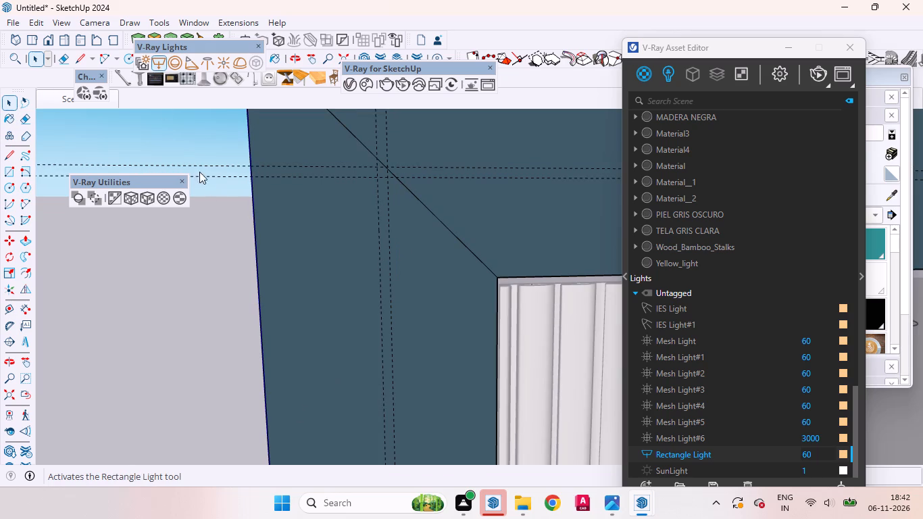
left_click(160, 65)
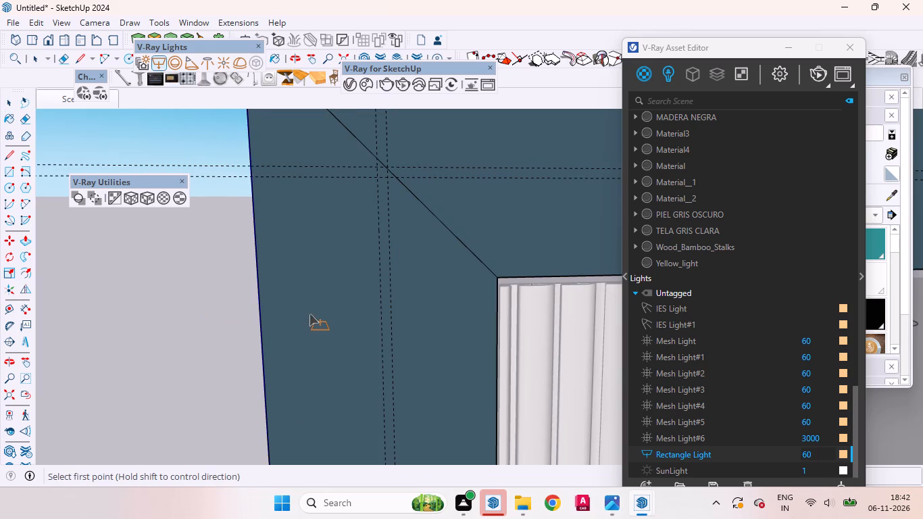
scroll(286, 344, "down", 6)
scroll(284, 349, "down", 16)
scroll(384, 288, "down", 5)
scroll(384, 288, "up", 1)
scroll(384, 288, "down", 2)
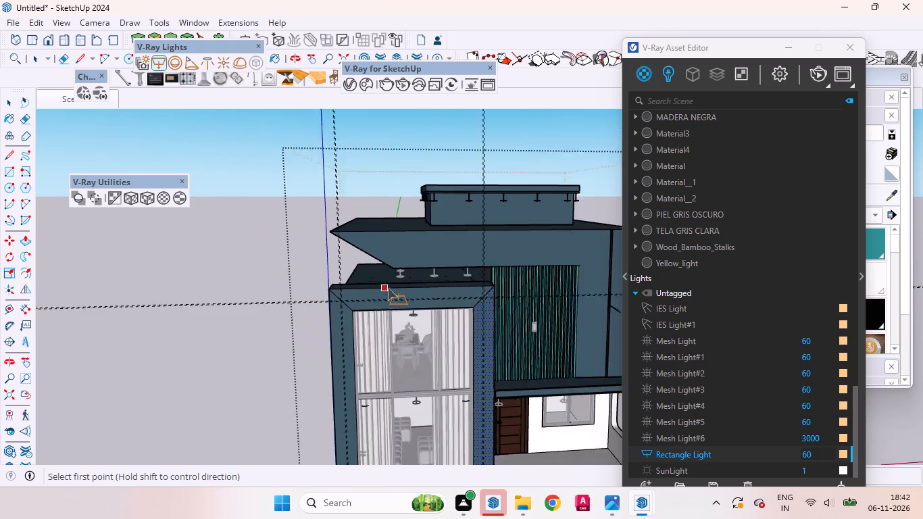
scroll(480, 323, "up", 5)
scroll(303, 306, "up", 4)
scroll(230, 279, "up", 15)
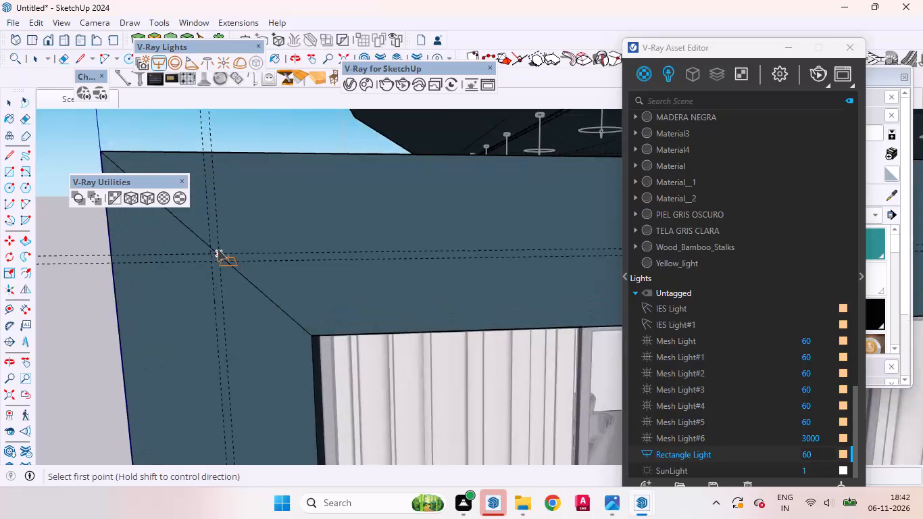
scroll(218, 249, "up", 18)
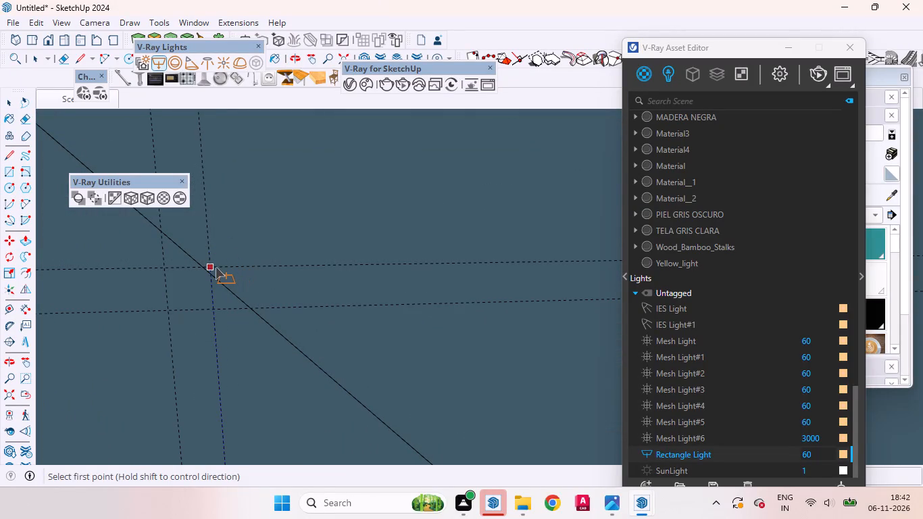
left_click(214, 266)
scroll(256, 289, "down", 16)
scroll(219, 299, "up", 1)
scroll(219, 299, "down", 5)
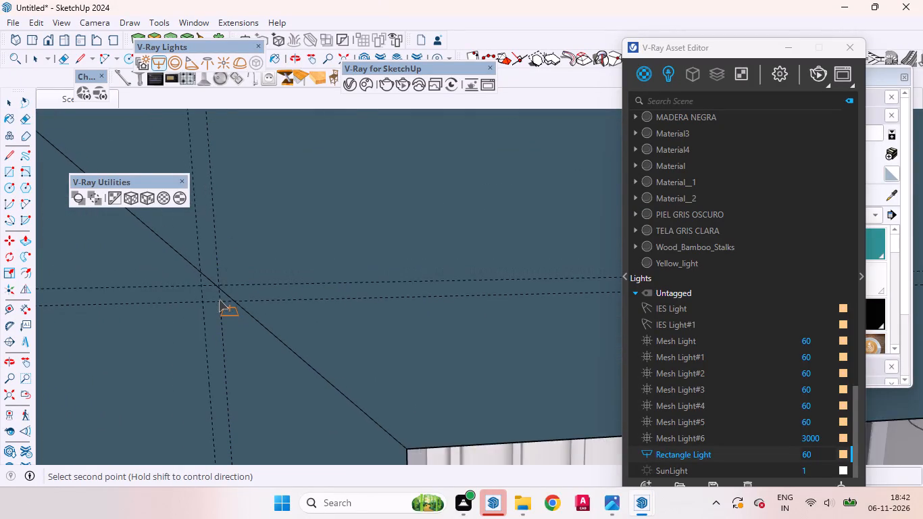
scroll(219, 299, "down", 20)
scroll(219, 299, "down", 4)
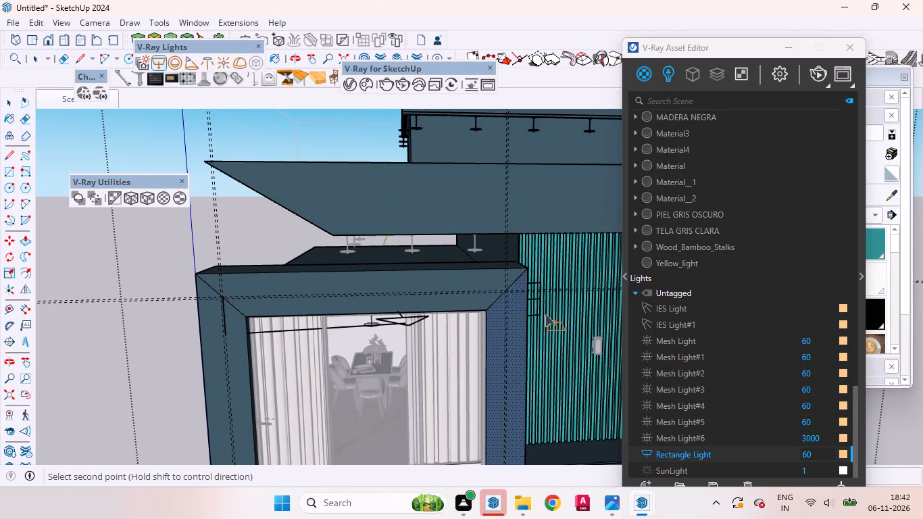
scroll(494, 294, "up", 7)
scroll(497, 289, "down", 1)
scroll(507, 289, "up", 20)
scroll(507, 289, "up", 9)
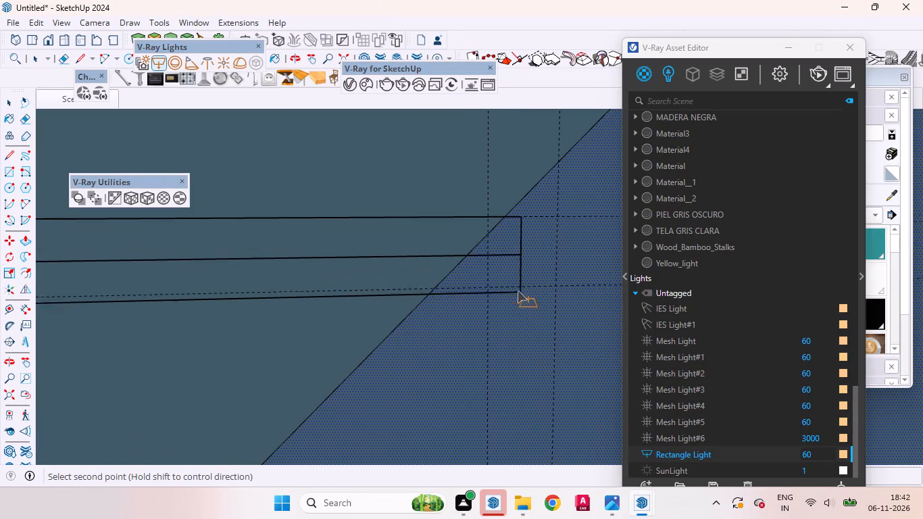
left_click(490, 286)
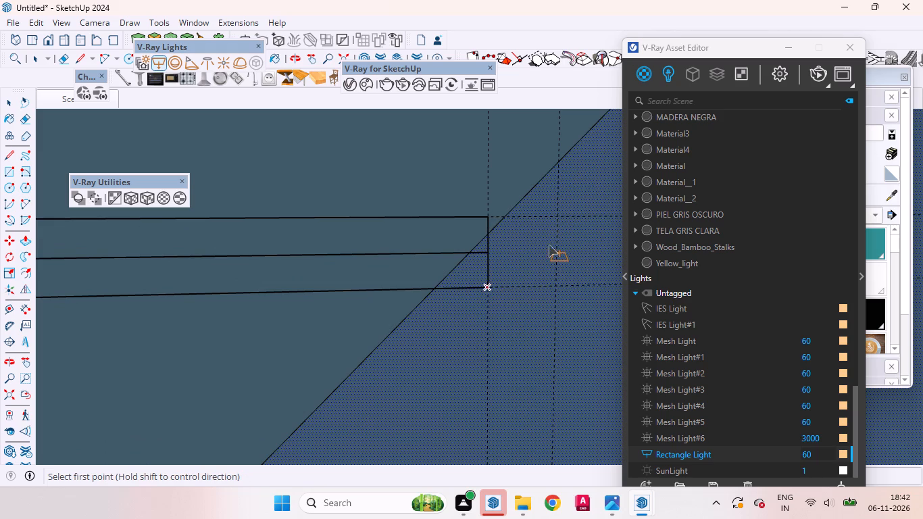
Draw a V-Ray Rectangle Light strip between the vertical guides of the upright beside the slatted panel, from the top beam strip to the base.
scroll(458, 230, "down", 5)
scroll(478, 214, "up", 8)
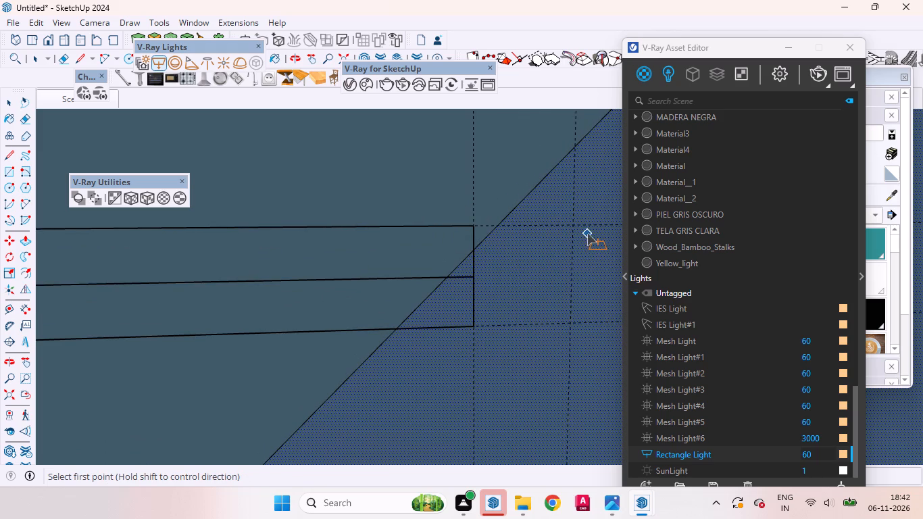
left_click(576, 226)
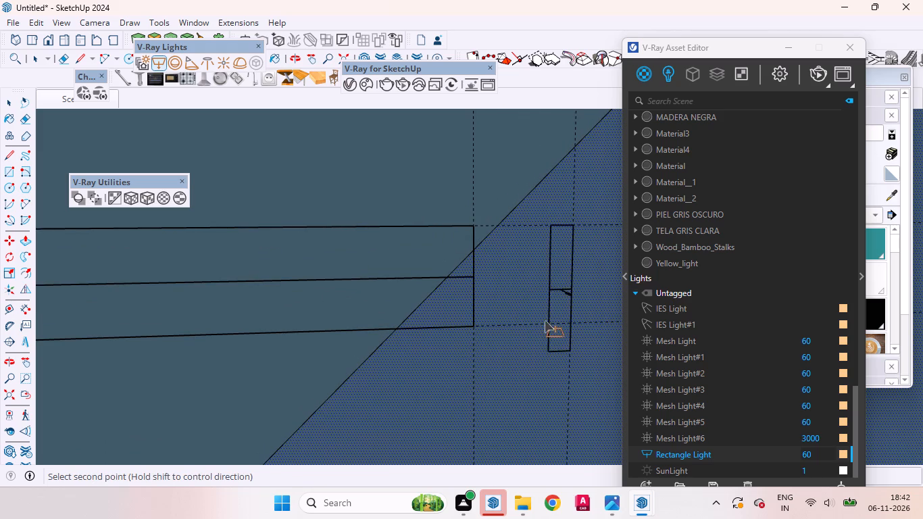
scroll(545, 285, "down", 20)
scroll(545, 285, "down", 17)
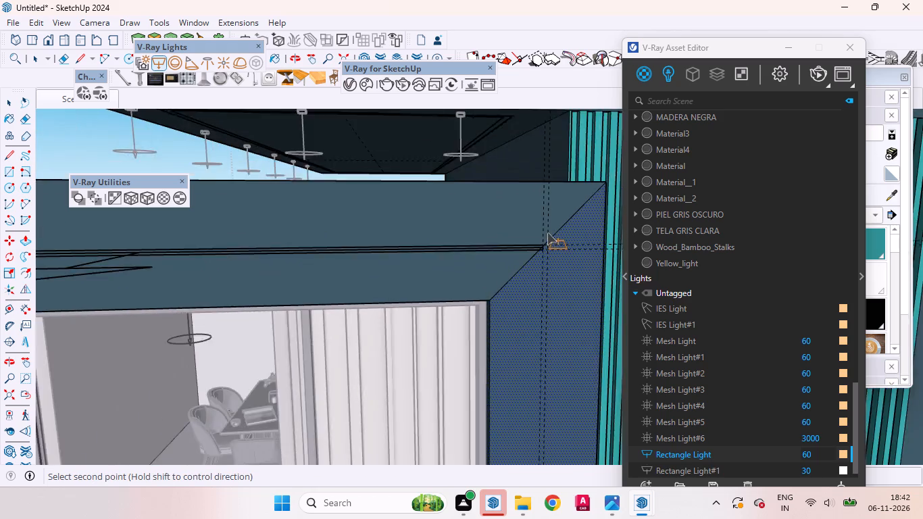
scroll(547, 232, "down", 20)
scroll(547, 232, "down", 6)
scroll(541, 293, "up", 9)
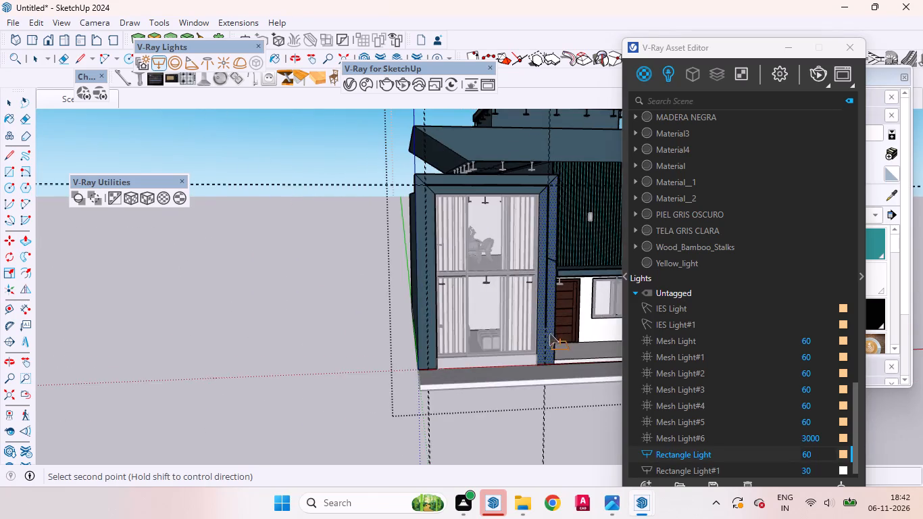
scroll(549, 333, "up", 20)
scroll(549, 333, "up", 9)
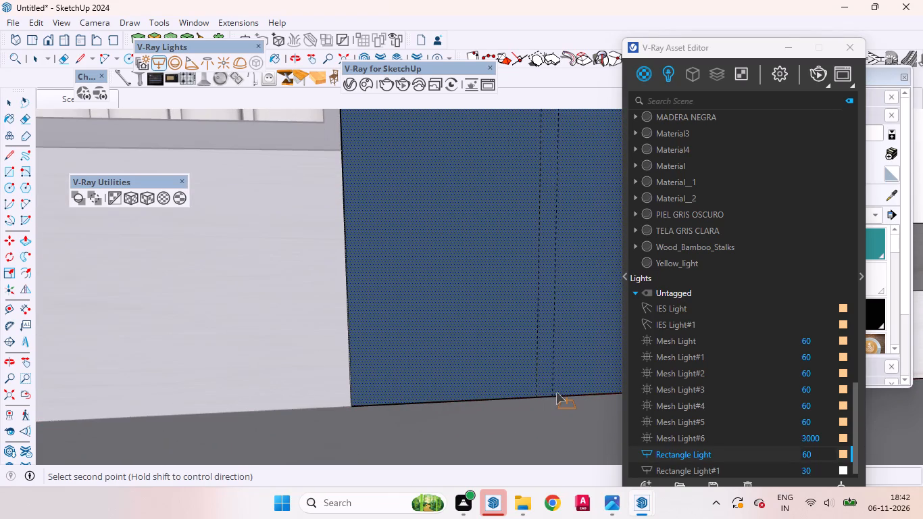
left_click(539, 395)
Draw a V-Ray Rectangle Light strip between the other upright's vertical guides, from the top beam strip to the base, and leave the light tool.
scroll(516, 363, "down", 3)
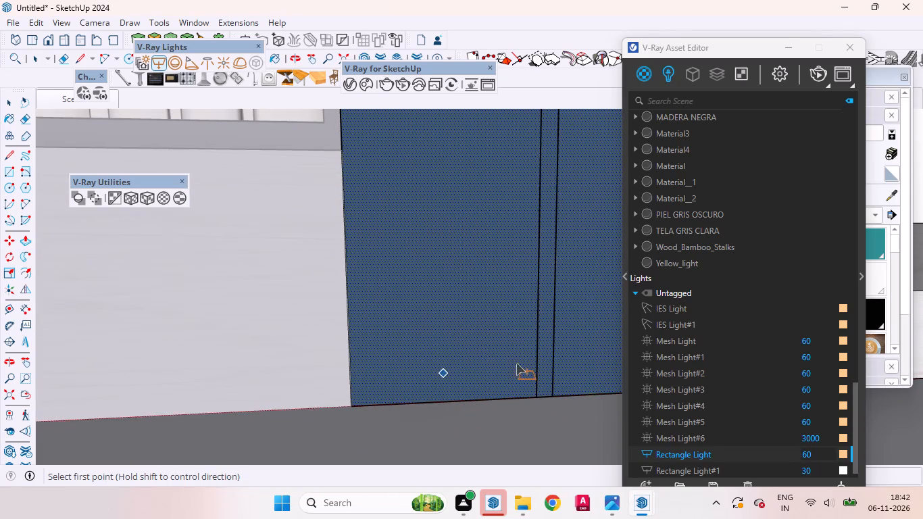
scroll(516, 363, "down", 20)
scroll(516, 363, "down", 4)
scroll(552, 389, "up", 2)
scroll(553, 387, "down", 19)
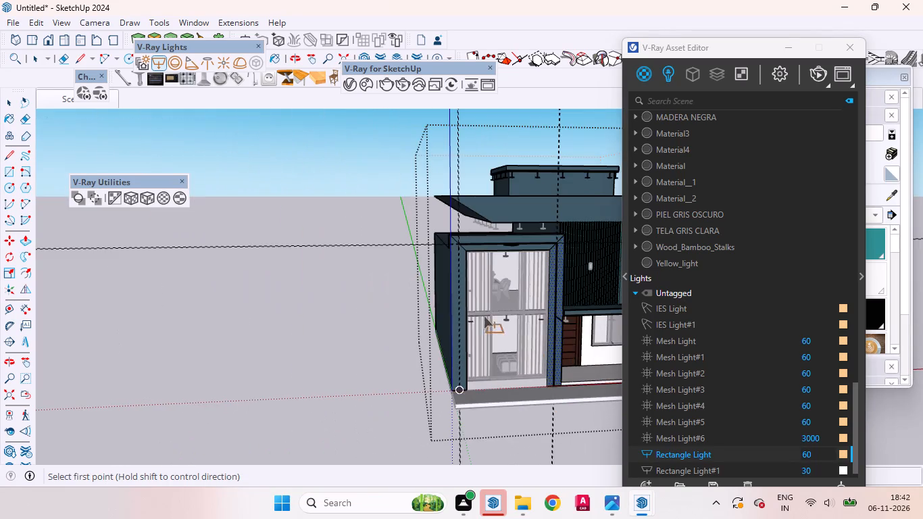
scroll(462, 265, "up", 20)
scroll(462, 265, "up", 14)
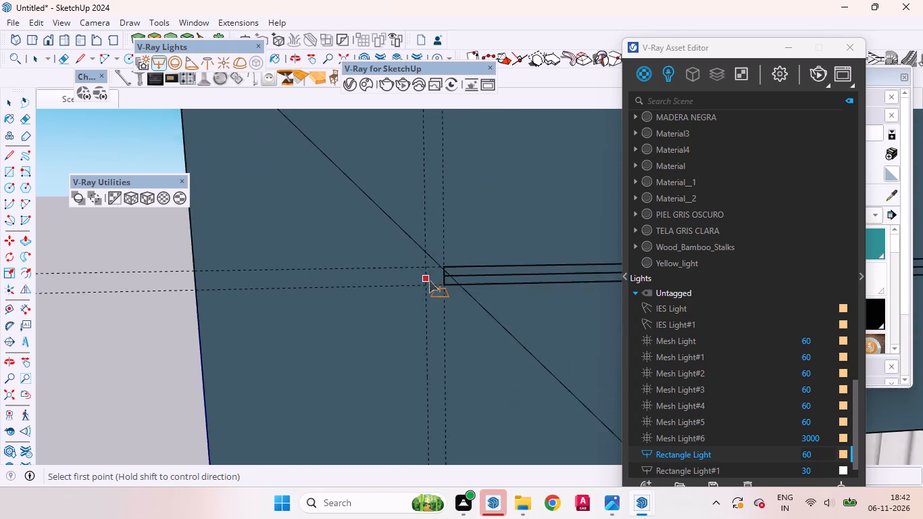
scroll(429, 280, "up", 5)
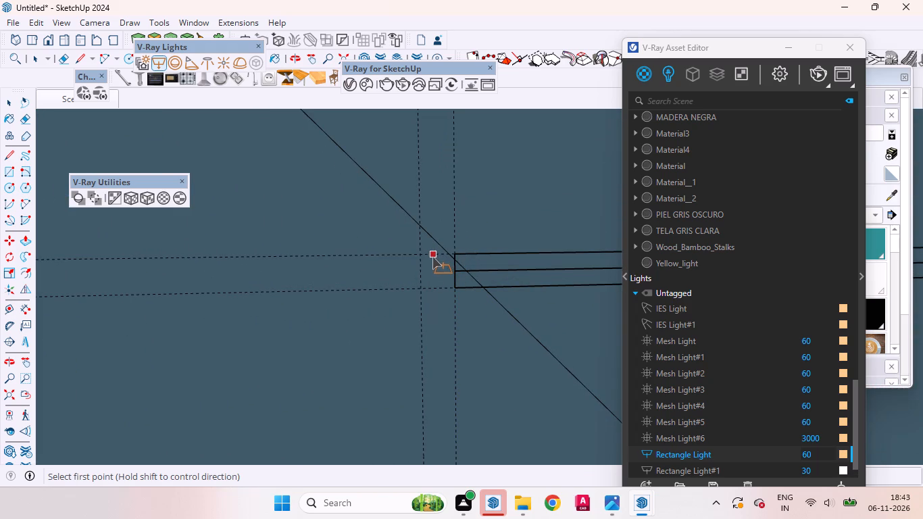
left_click(422, 256)
scroll(433, 326, "down", 13)
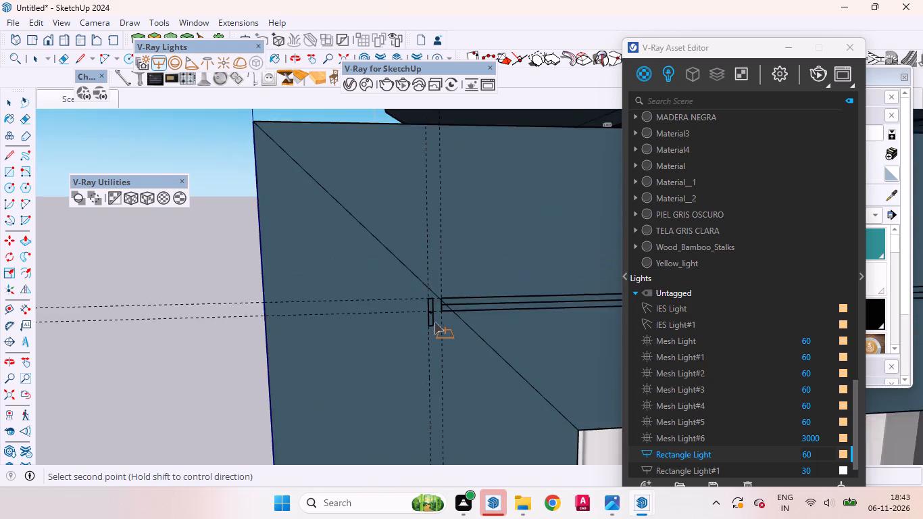
scroll(434, 322, "down", 6)
scroll(435, 315, "up", 1)
scroll(435, 315, "down", 14)
scroll(441, 295, "up", 2)
scroll(441, 295, "down", 1)
scroll(441, 295, "up", 1)
scroll(442, 295, "down", 20)
scroll(442, 295, "down", 3)
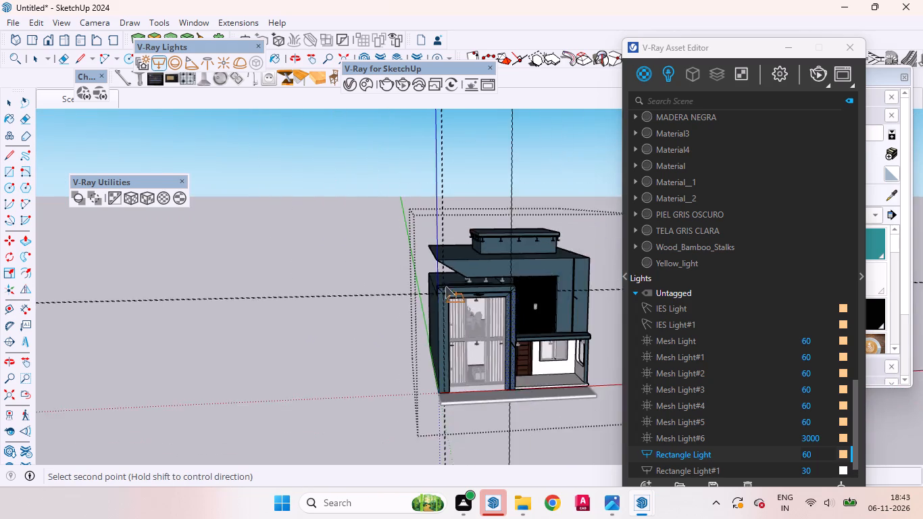
scroll(445, 286, "down", 6)
scroll(436, 368, "up", 20)
scroll(436, 368, "up", 10)
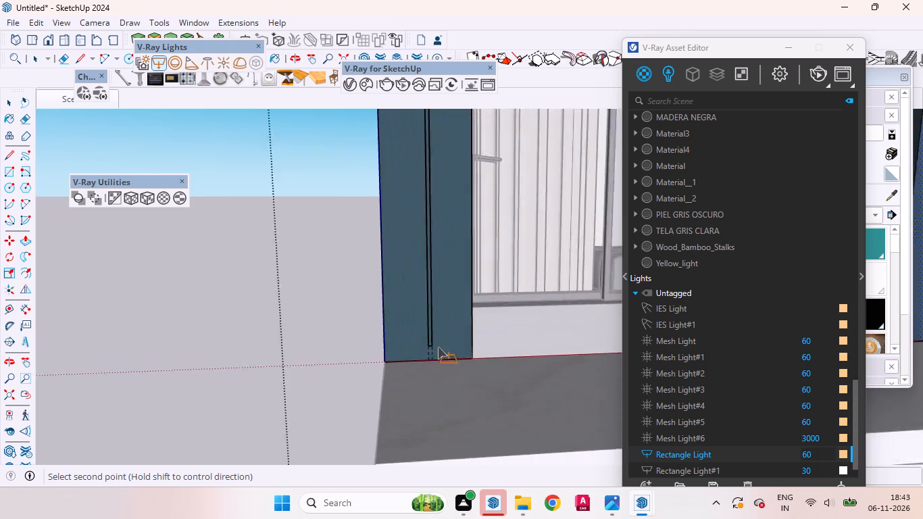
scroll(438, 347, "up", 9)
left_click(432, 370)
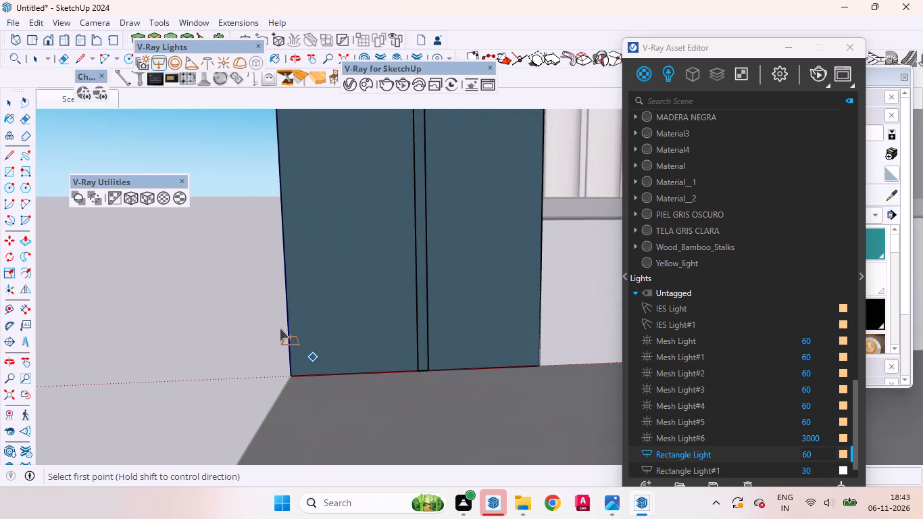
key("space")
Delete the vertical and horizontal construction guides around the bay frame.
scroll(280, 329, "down", 2)
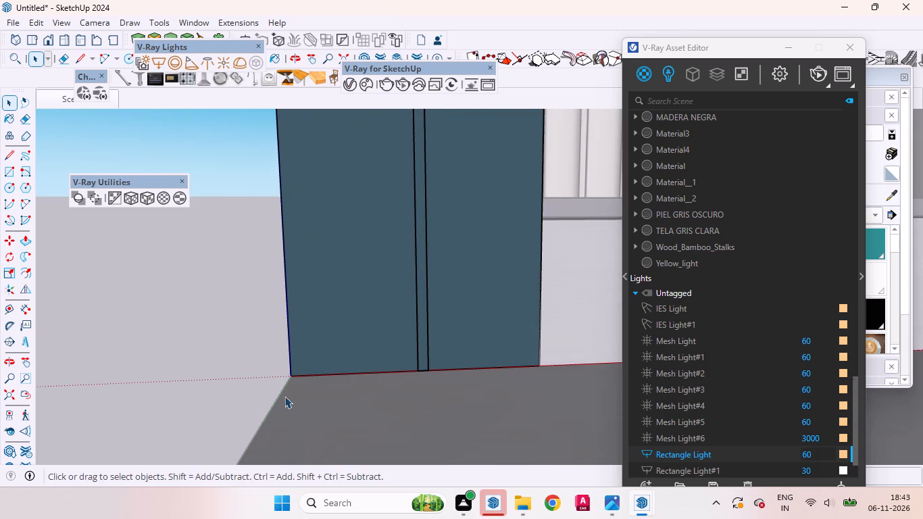
scroll(284, 396, "down", 20)
scroll(284, 396, "down", 1)
middle_click_drag(314, 295, 249, 387)
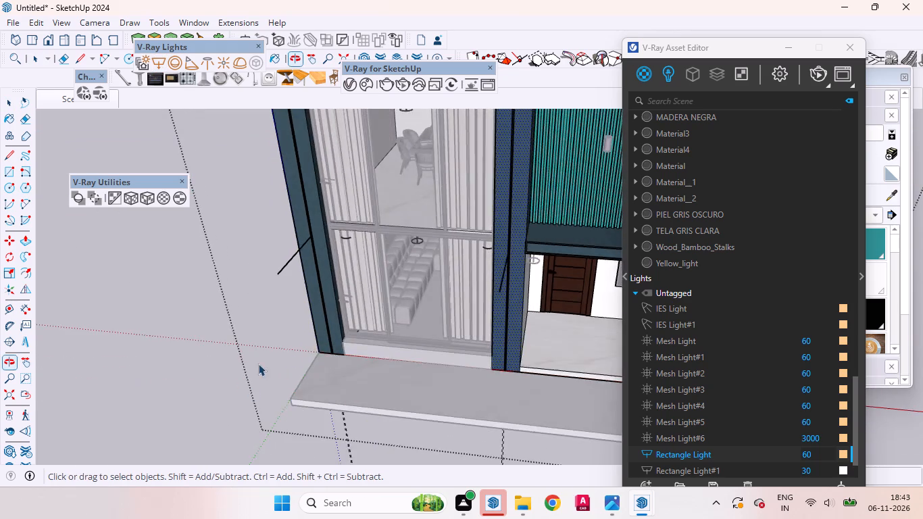
scroll(321, 347, "down", 14)
middle_click_drag(377, 320, 416, 255)
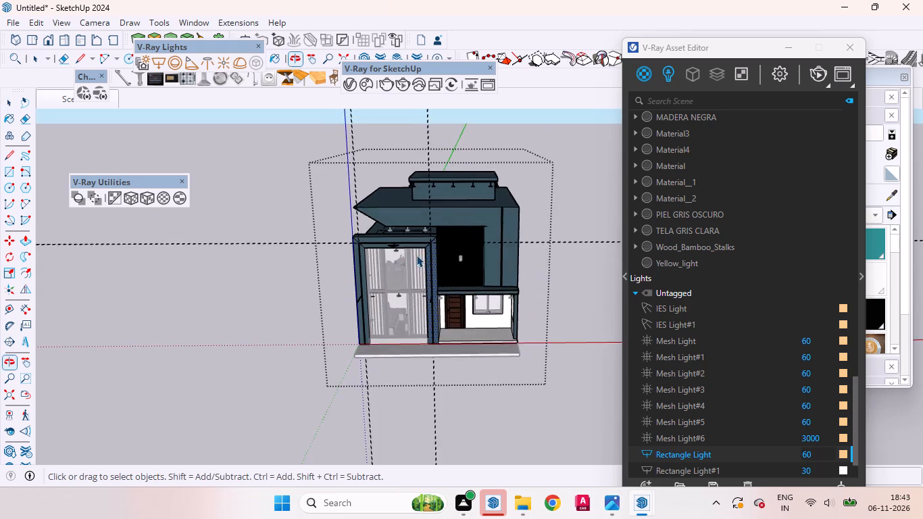
scroll(431, 326, "down", 11)
middle_click_drag(431, 276, 452, 194)
left_click_drag(470, 211, 459, 206)
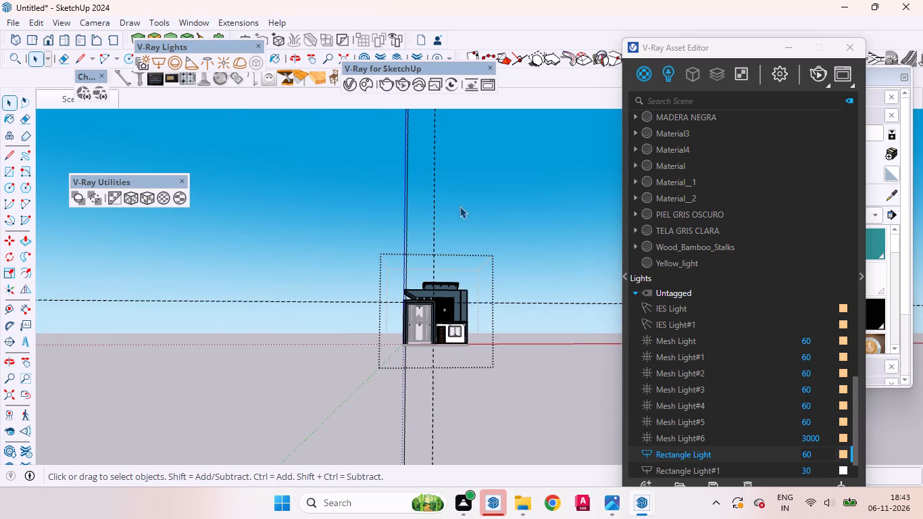
left_click_drag(459, 206, 332, 145)
key("Delete")
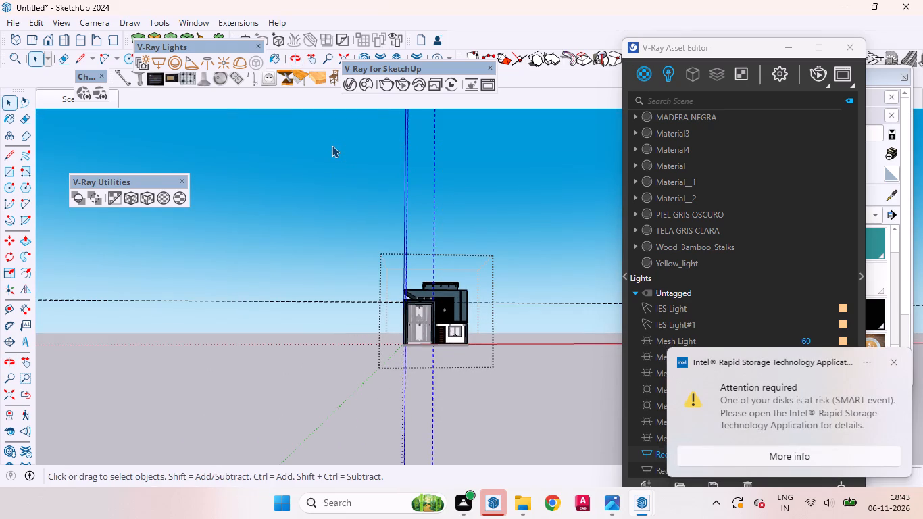
left_click_drag(291, 345, 200, 232)
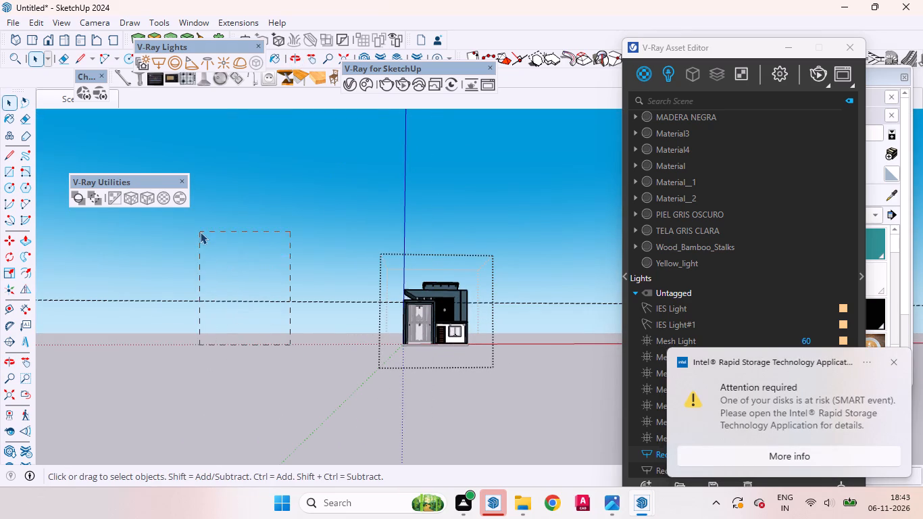
key("Delete")
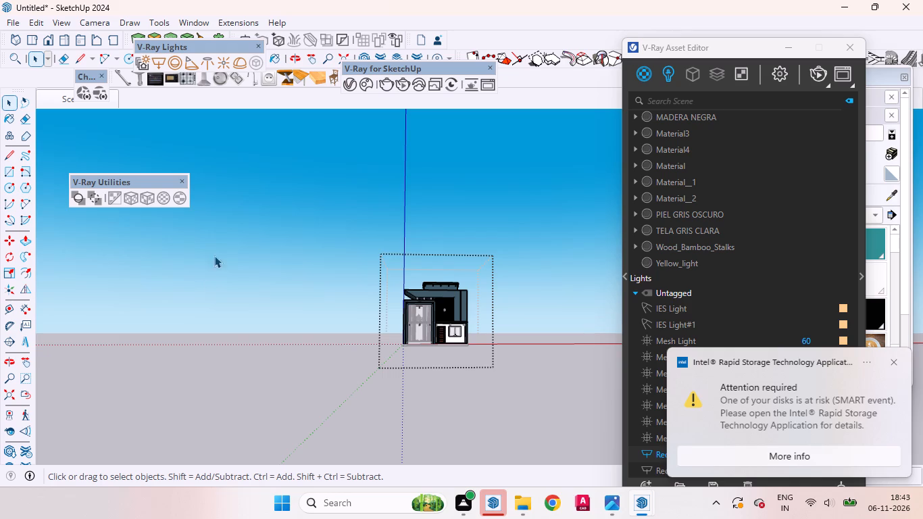
Leave group editing, return to the saved scene view, and examine where the light strips meet at the mitred corner beside the slatted panel.
left_click(321, 274)
left_click(64, 101)
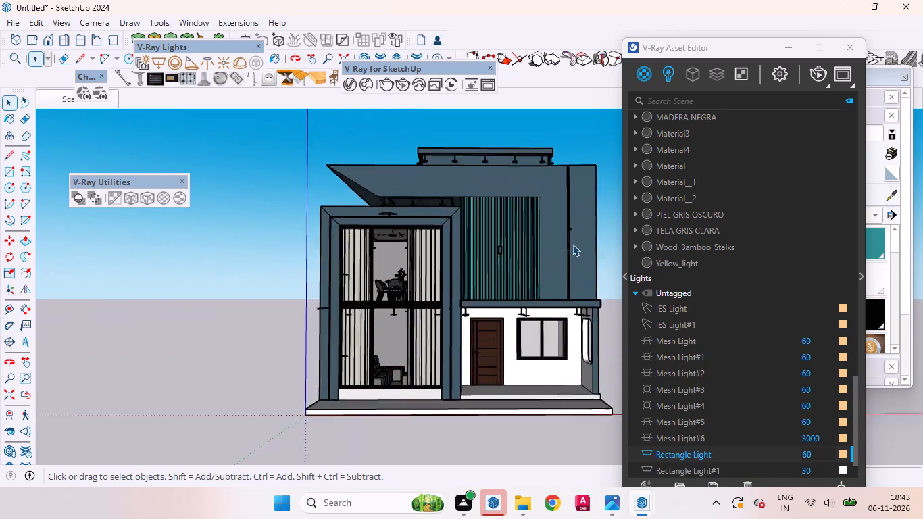
scroll(418, 187, "up", 9)
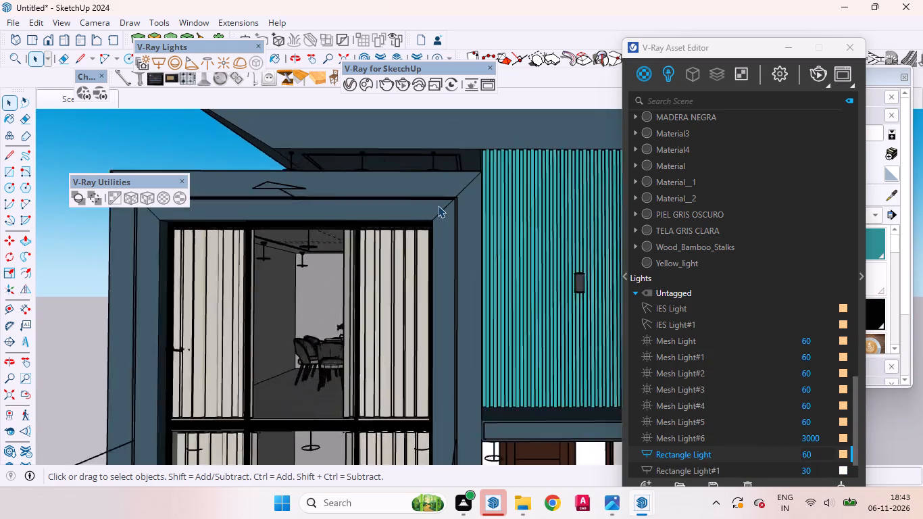
scroll(438, 205, "up", 6)
scroll(441, 210, "down", 5)
scroll(450, 211, "up", 17)
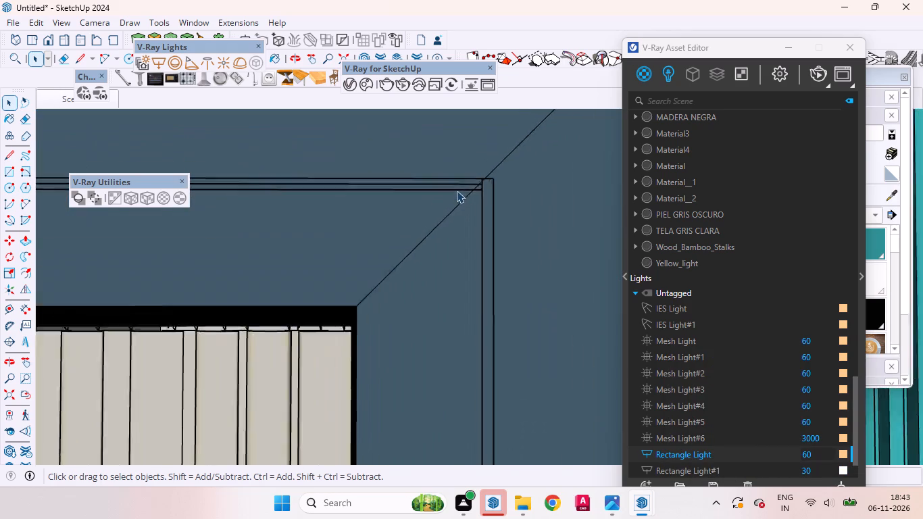
scroll(457, 191, "up", 2)
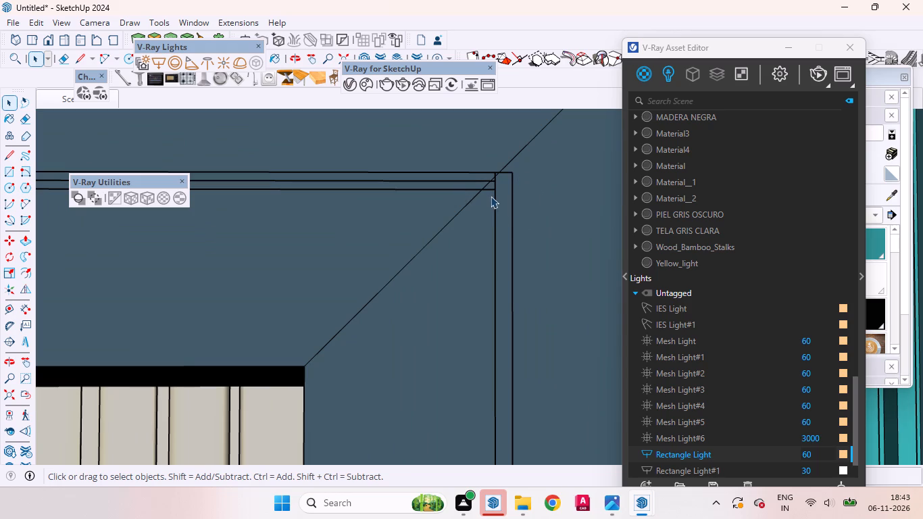
Examine the whole house, its front steps and the covered porch from an angle, and return to the saved scene view.
scroll(472, 208, "down", 19)
scroll(456, 224, "up", 2)
scroll(456, 224, "down", 9)
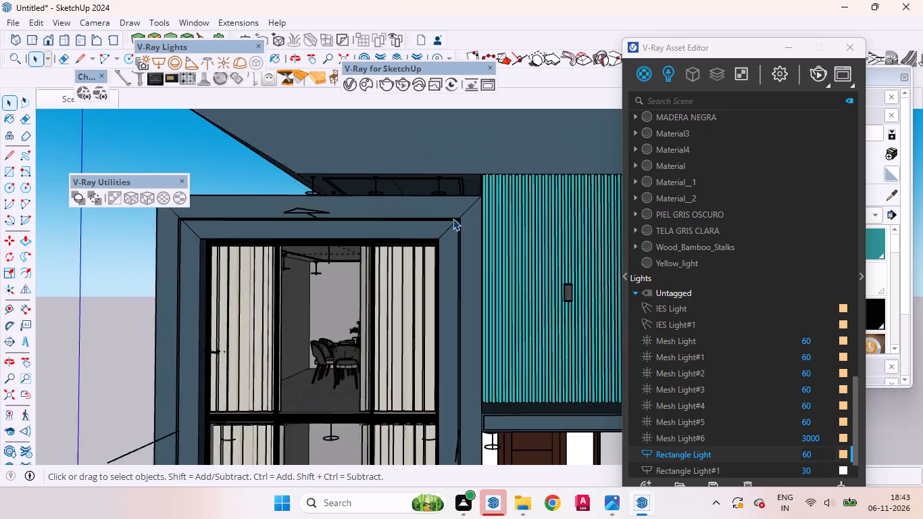
scroll(453, 218, "down", 15)
middle_click_drag(472, 228, 589, 369)
middle_click(589, 366)
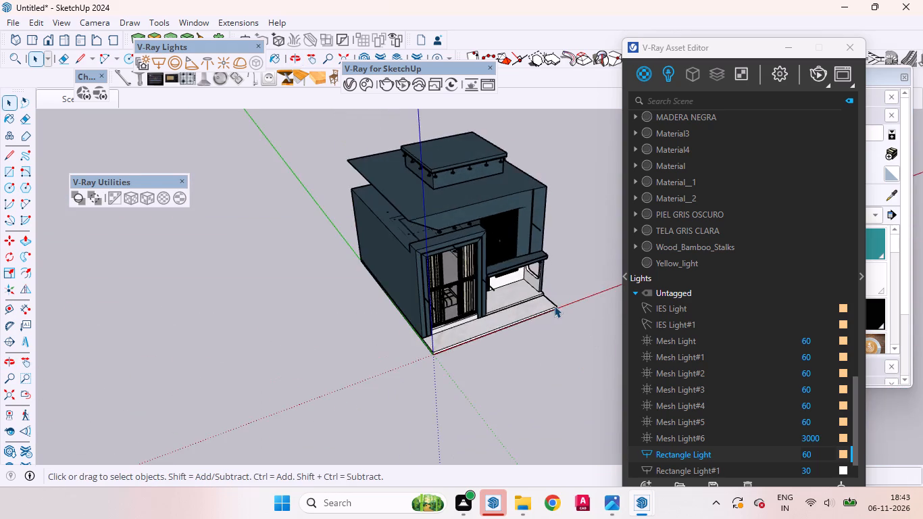
scroll(554, 305, "up", 16)
scroll(520, 224, "up", 6)
scroll(520, 220, "down", 2)
scroll(520, 220, "up", 4)
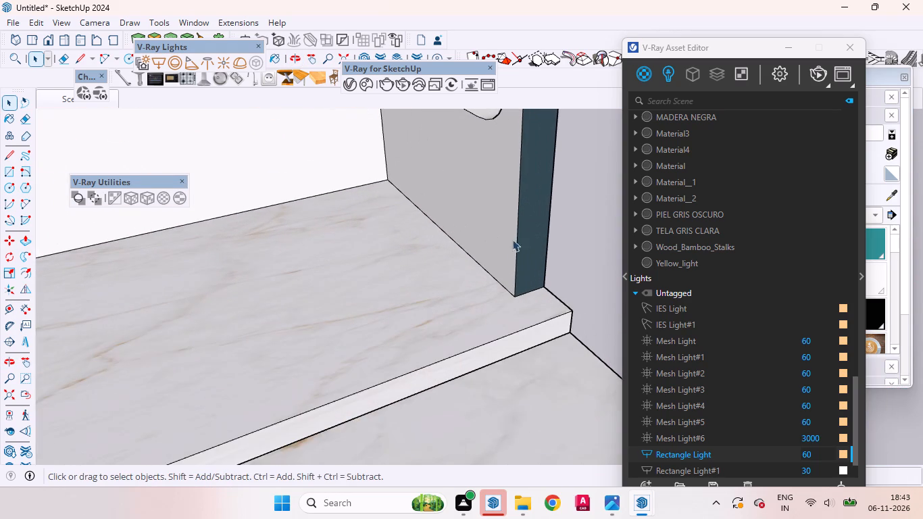
scroll(509, 253, "down", 5)
scroll(243, 428, "down", 2)
scroll(181, 337, "down", 8)
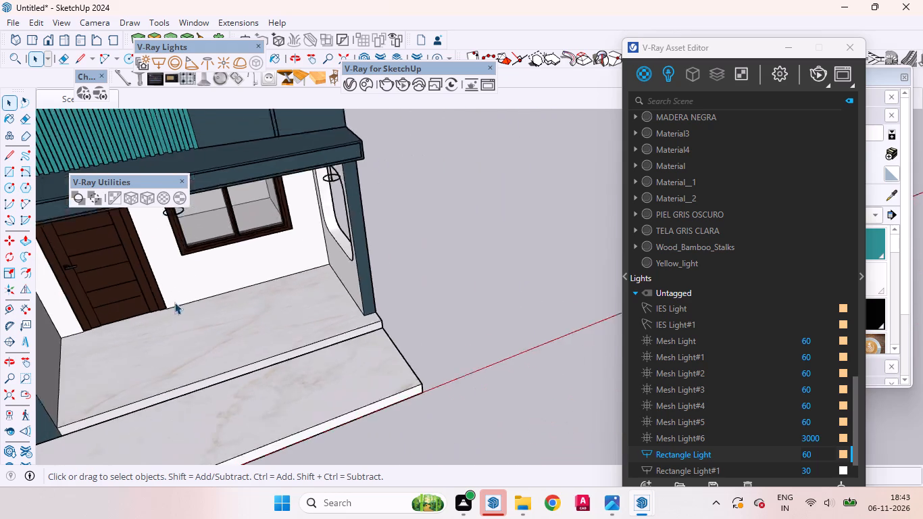
scroll(174, 302, "down", 2)
left_click(56, 95)
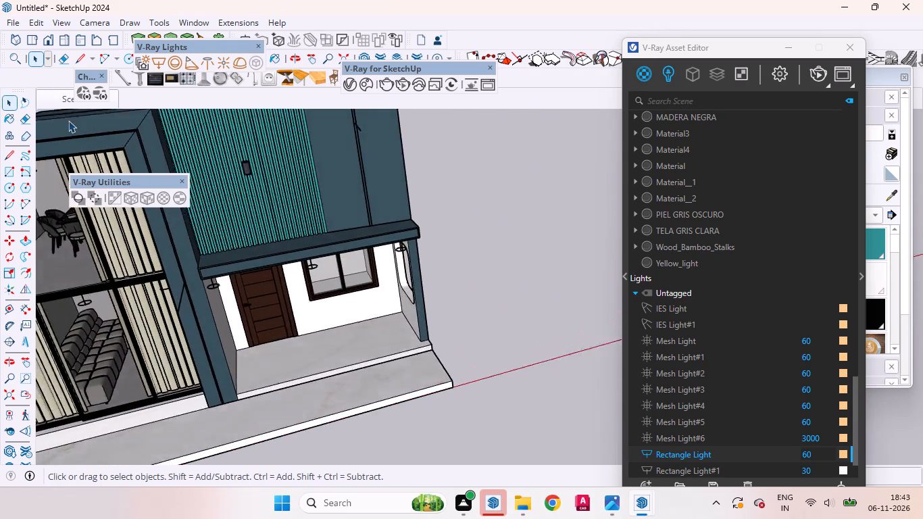
Copy the warm orange colour of Rectangle Light to Rectangle Light#1, Rectangle Light#2 and Rectangle Light#3 in the V-Ray Asset Editor.
left_click_drag(710, 48, 638, 3)
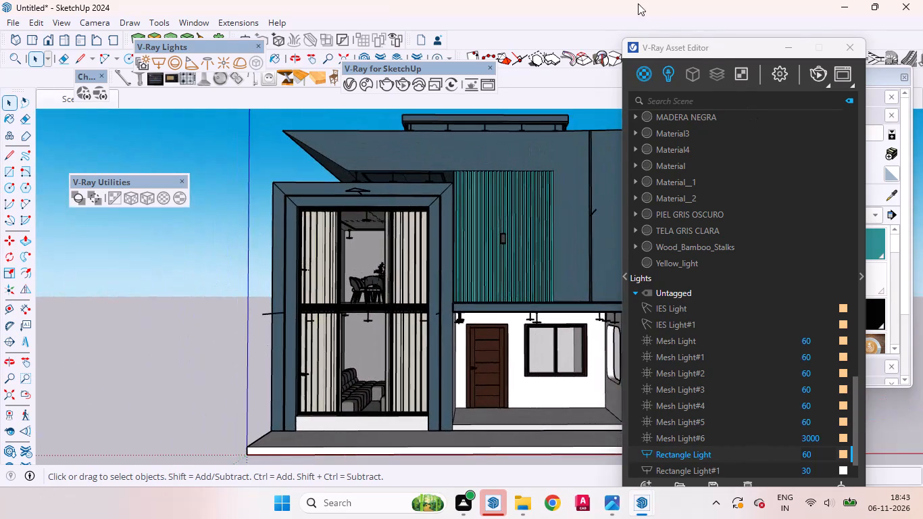
left_click_drag(638, 3, 621, 11)
left_click_drag(720, 46, 619, 4)
scroll(630, 423, "down", 1)
scroll(630, 423, "up", 3)
scroll(630, 423, "down", 7)
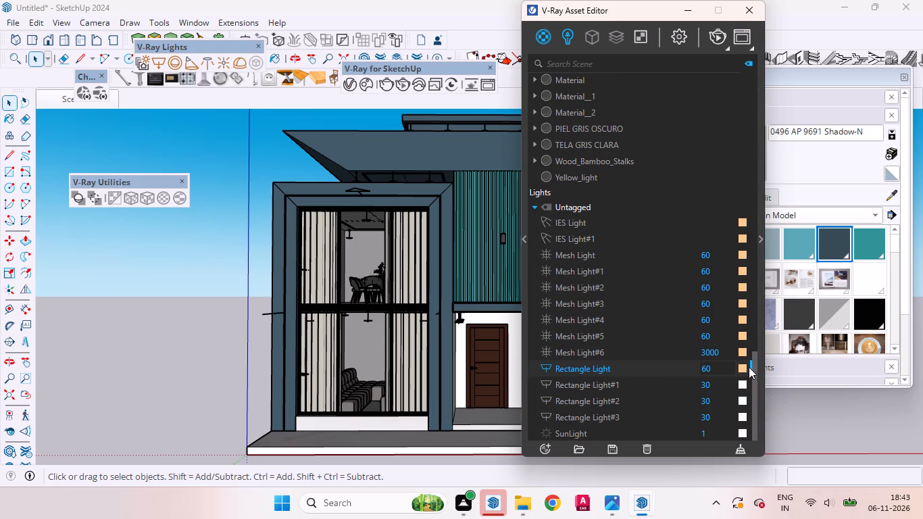
left_click_drag(745, 366, 745, 385)
left_click_drag(745, 384, 746, 398)
left_click_drag(745, 398, 746, 417)
Render the saved scene with V-Ray and examine the light strips around the glazed bay frame and the rest of the facade lighting.
left_click(716, 31)
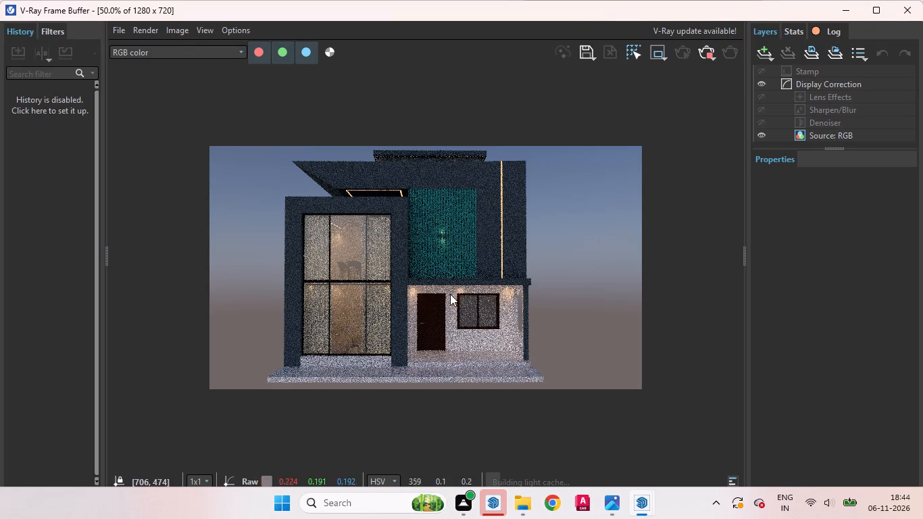
scroll(372, 192, "up", 1)
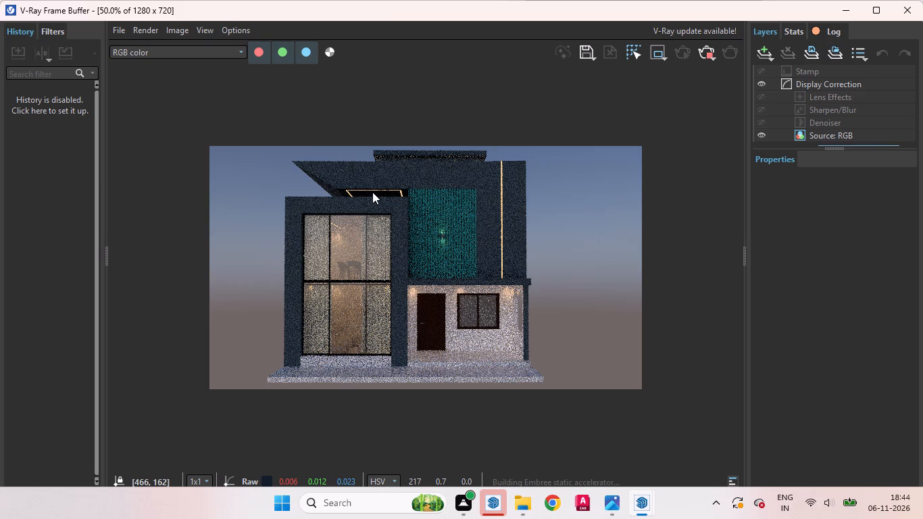
scroll(372, 192, "up", 3)
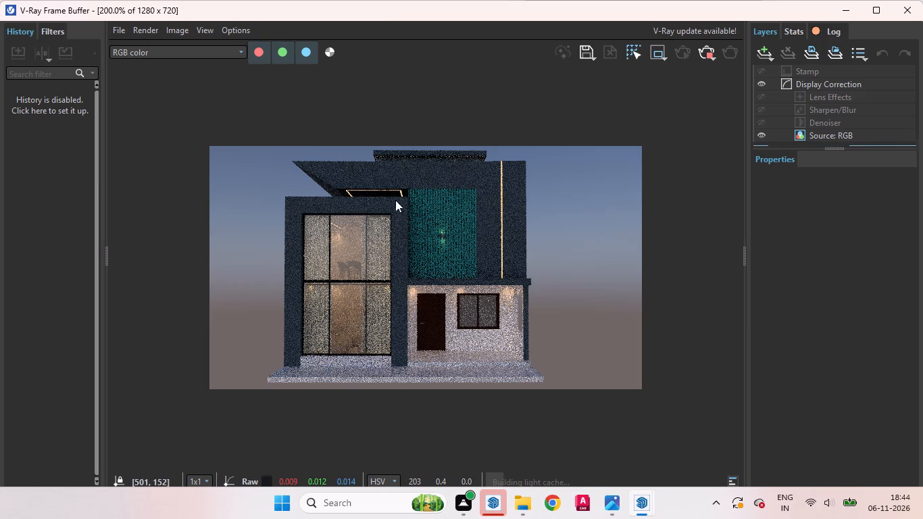
scroll(395, 250, "down", 1)
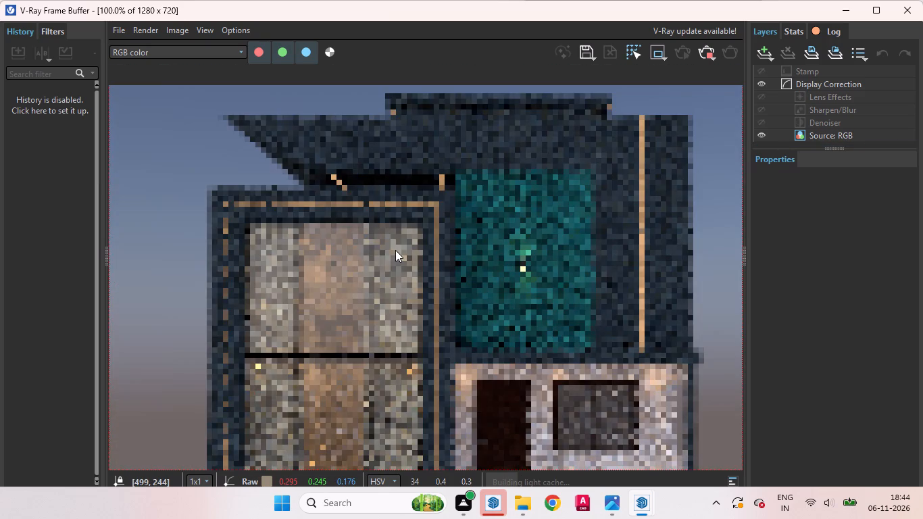
scroll(395, 250, "down", 2)
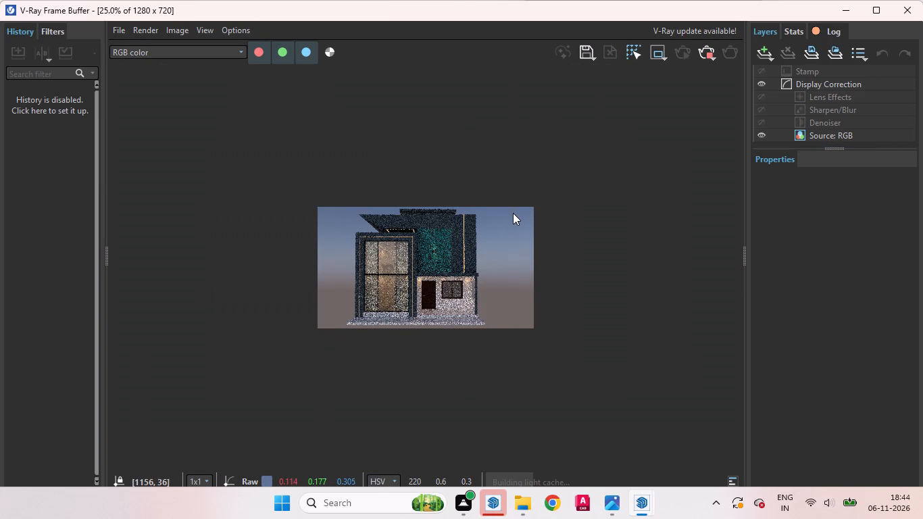
scroll(353, 233, "up", 1)
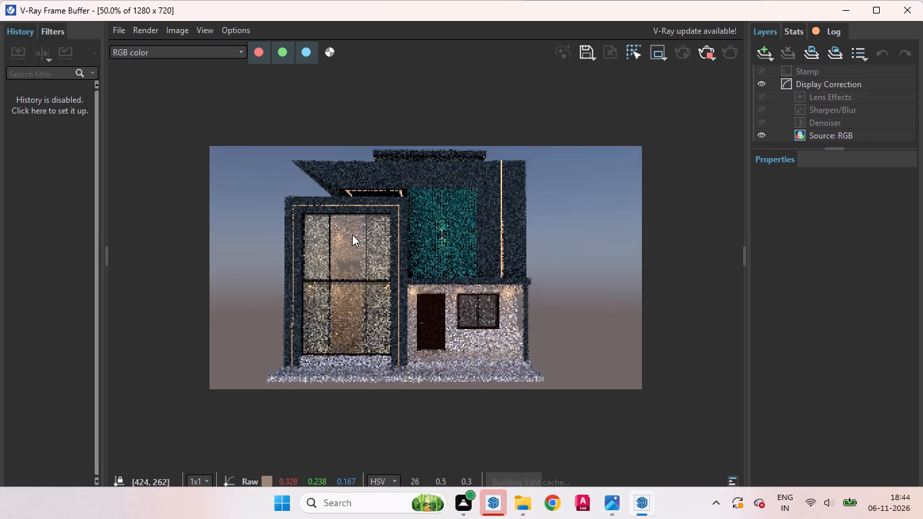
scroll(352, 234, "down", 1)
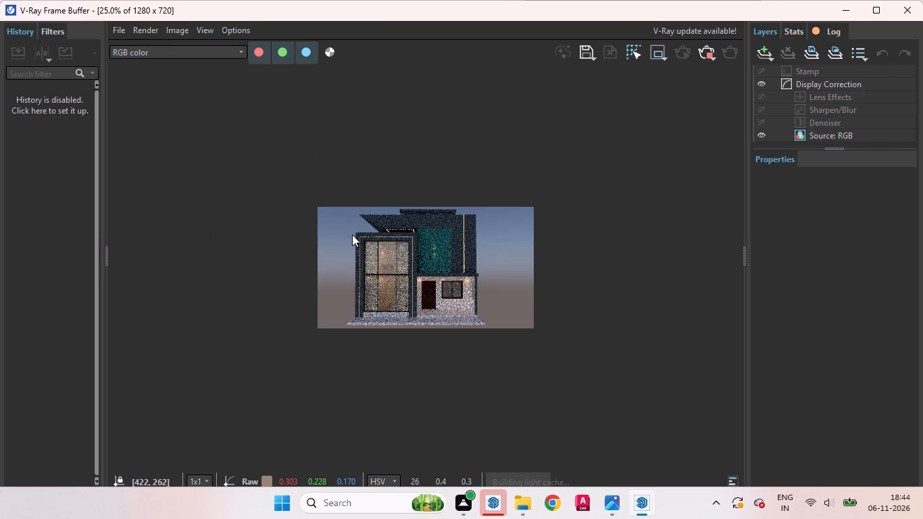
scroll(422, 223, "up", 1)
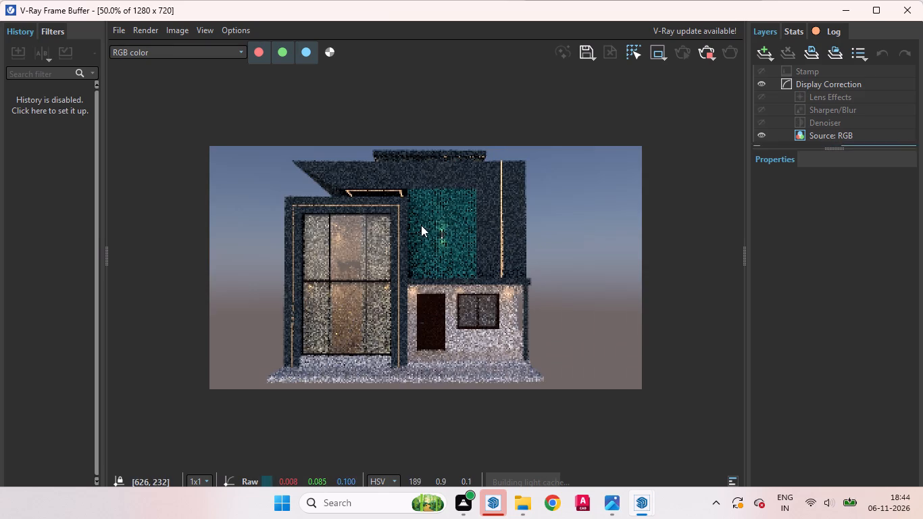
scroll(420, 232, "up", 1)
scroll(411, 255, "down", 2)
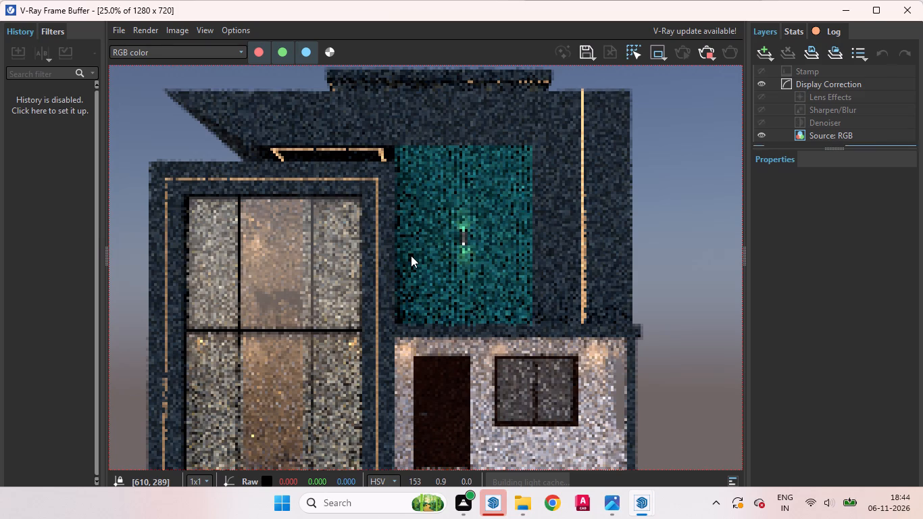
scroll(411, 255, "up", 1)
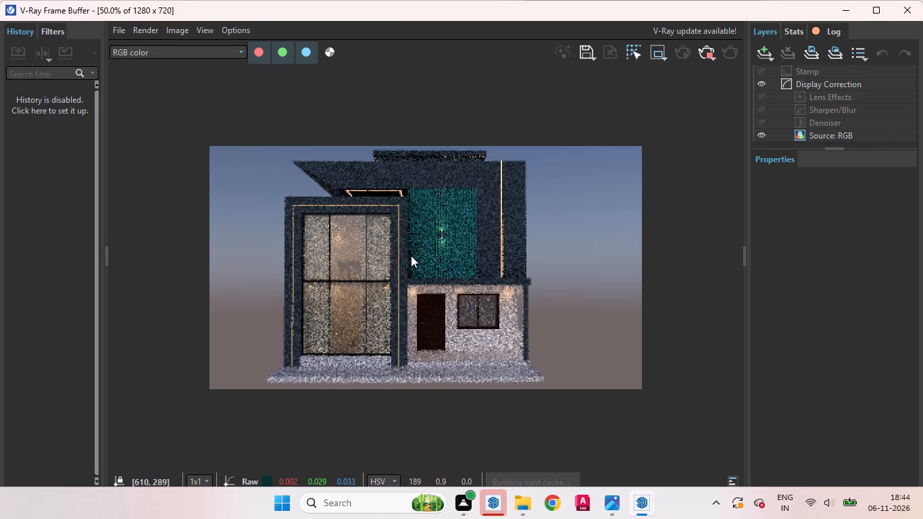
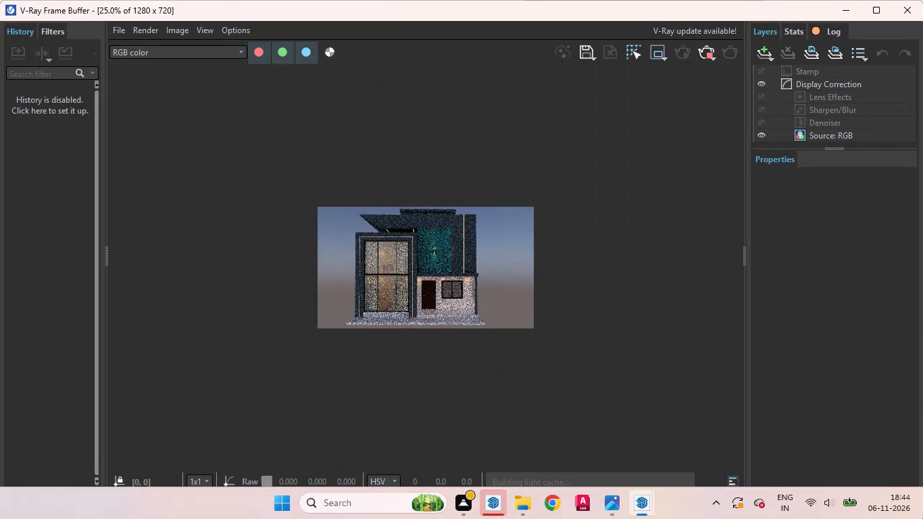
Examine the developing V-Ray render of the facade, from the roof overhang strips to the teal slatted panel's wall fixture, and dismiss the disk notification.
scroll(351, 299, "up", 2)
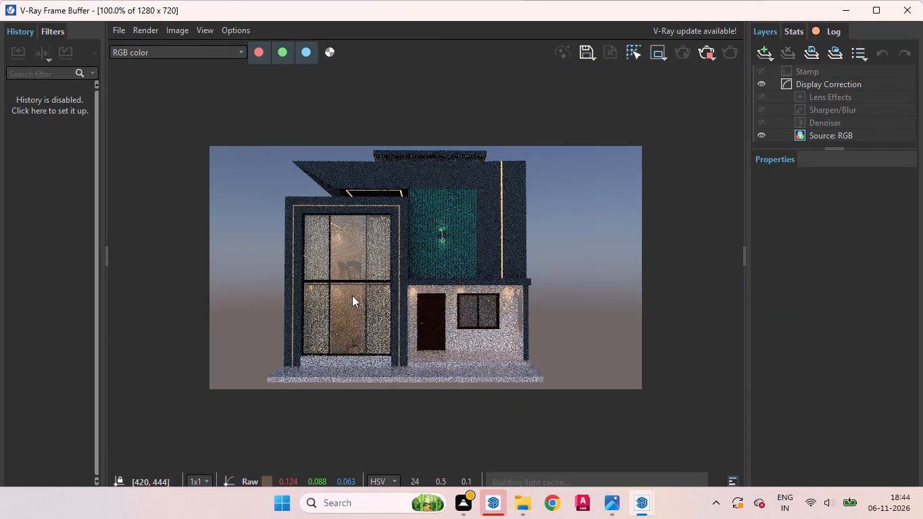
scroll(349, 299, "down", 1)
middle_click_drag(391, 253, 392, 310)
middle_click(392, 312)
scroll(386, 180, "up", 1)
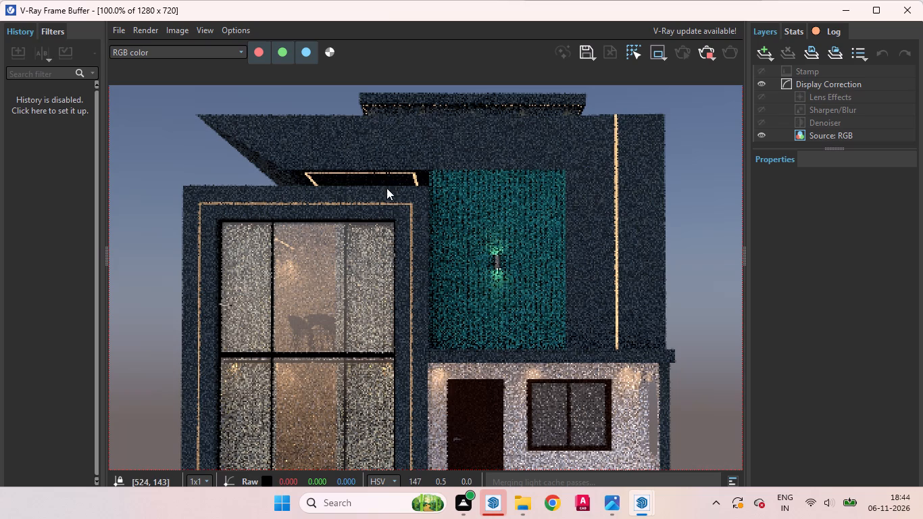
scroll(408, 209, "down", 1)
middle_click_drag(409, 218, 405, 282)
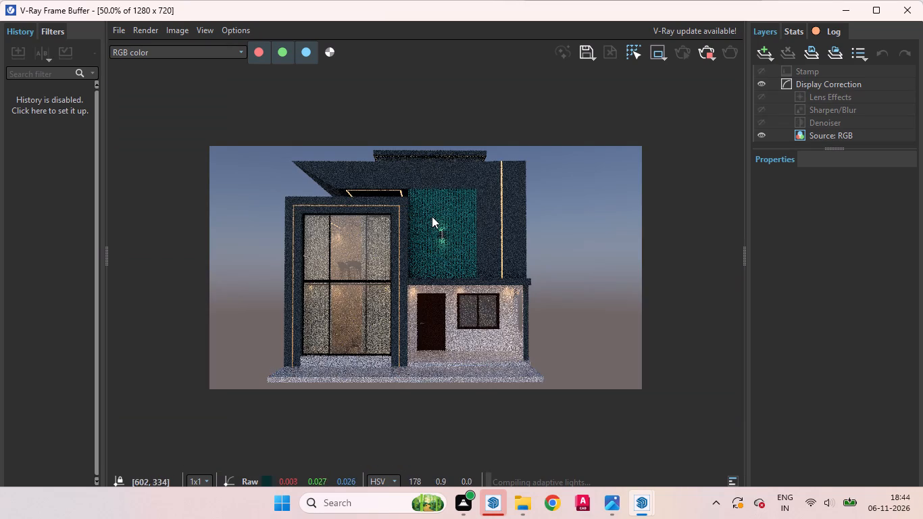
scroll(432, 208, "up", 2)
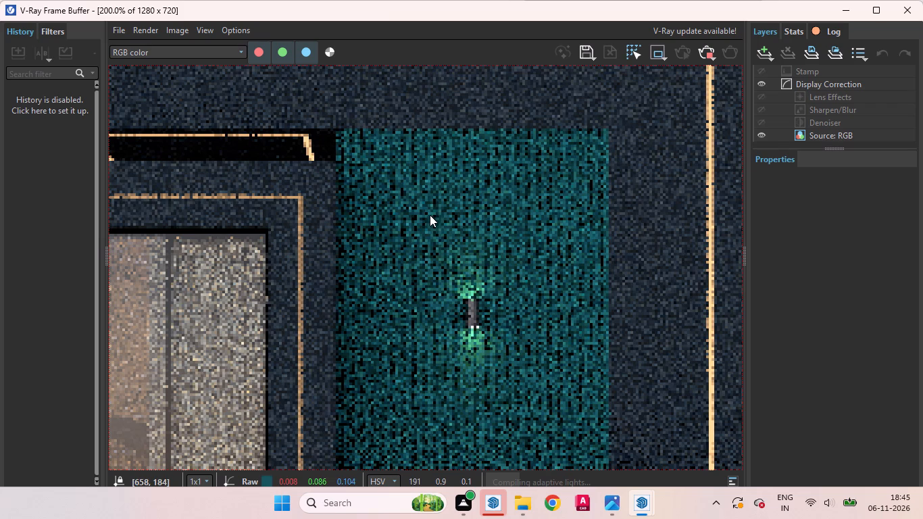
scroll(432, 220, "down", 2)
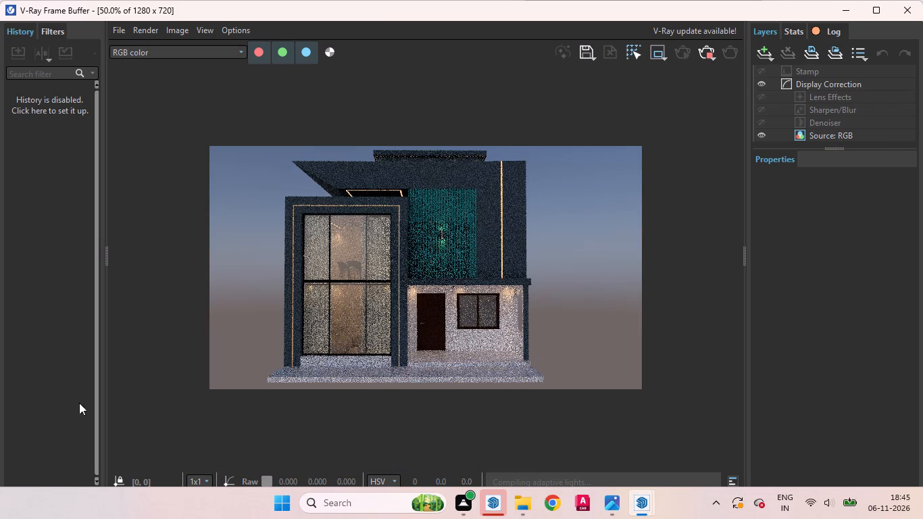
left_click(428, 337)
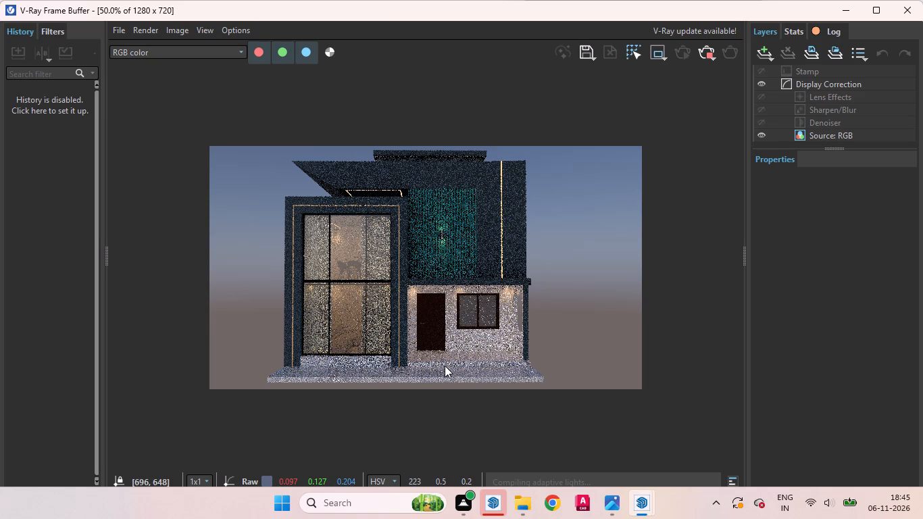
scroll(355, 226, "up", 1)
scroll(363, 231, "down", 1)
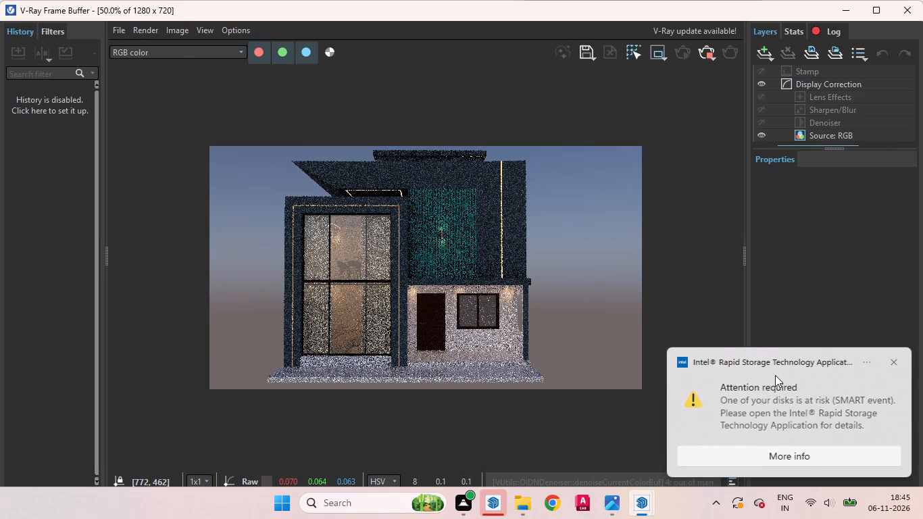
left_click(897, 362)
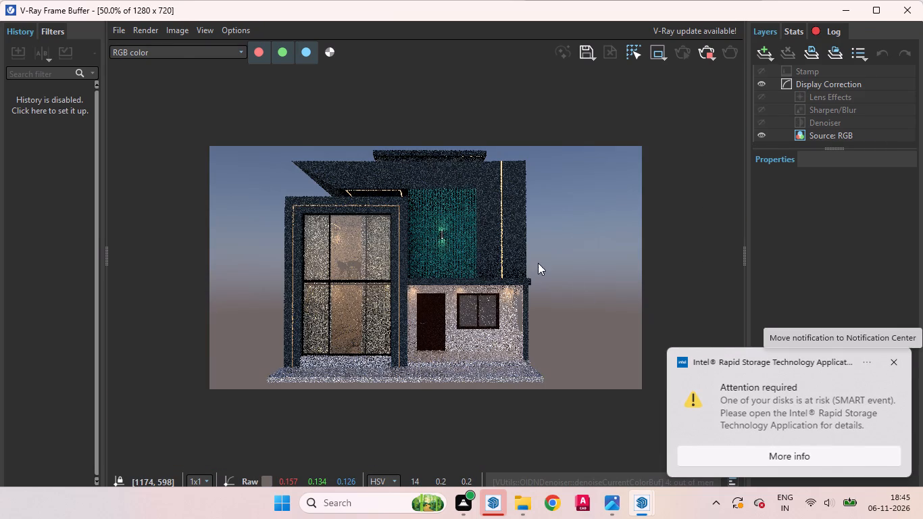
Examine the warm light strip around the glazed bay frame and the recessed strip under the roof overhang in the render.
scroll(324, 208, "up", 2)
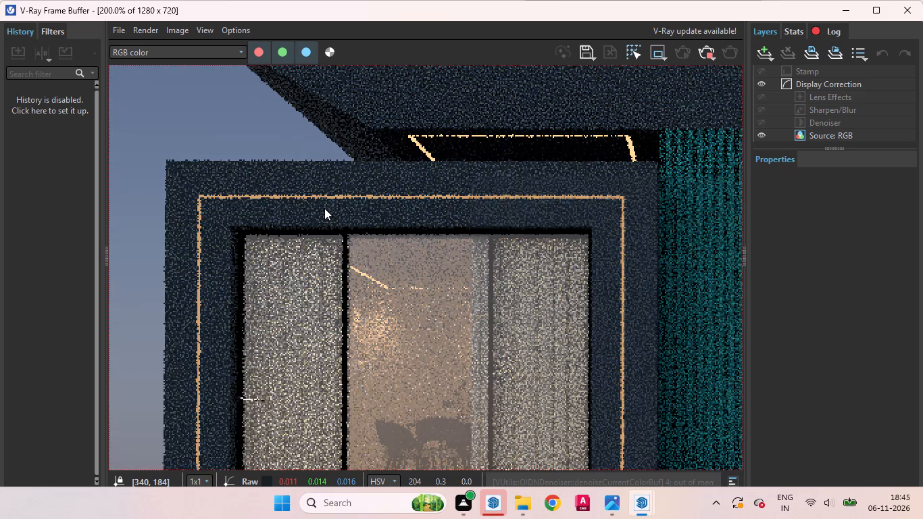
scroll(323, 212, "down", 2)
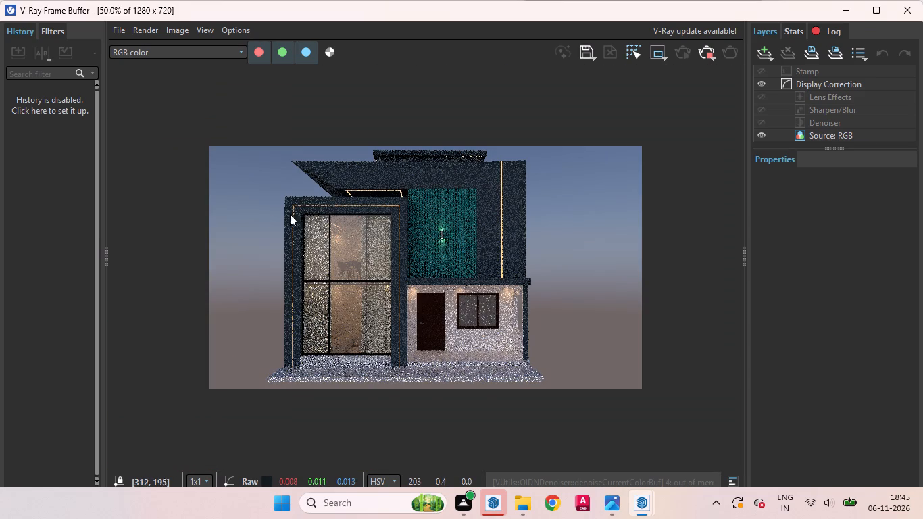
scroll(269, 216, "up", 2)
scroll(269, 216, "down", 1)
middle_click_drag(331, 210, 326, 270)
scroll(301, 230, "down", 3)
scroll(469, 306, "up", 2)
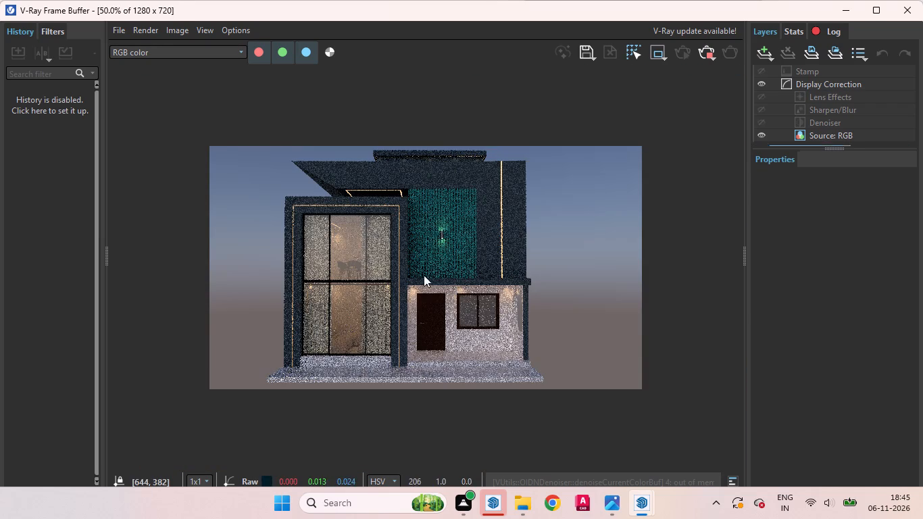
Examine the vertical light strip, the teal slatted panel and the covered porch with its door and window in the render.
scroll(394, 275, "up", 2)
scroll(340, 248, "down", 2)
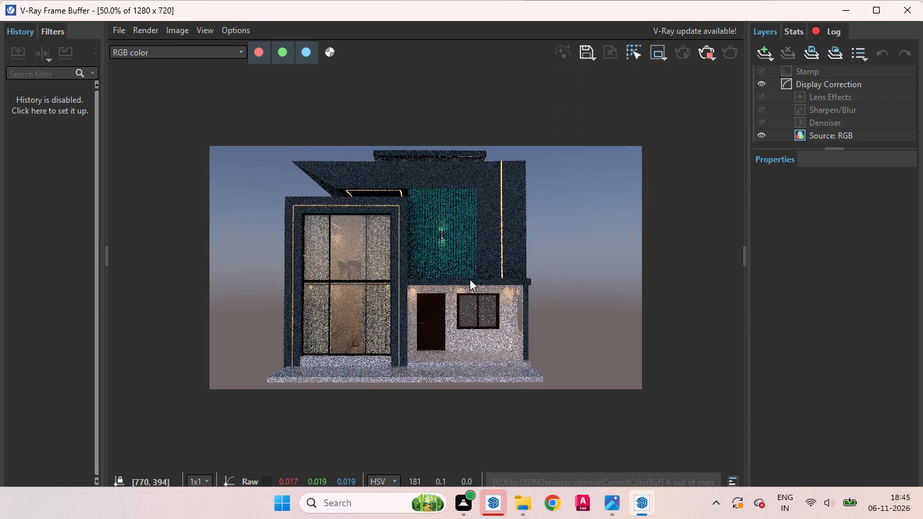
middle_click_drag(464, 280, 220, 291)
scroll(531, 398, "up", 1)
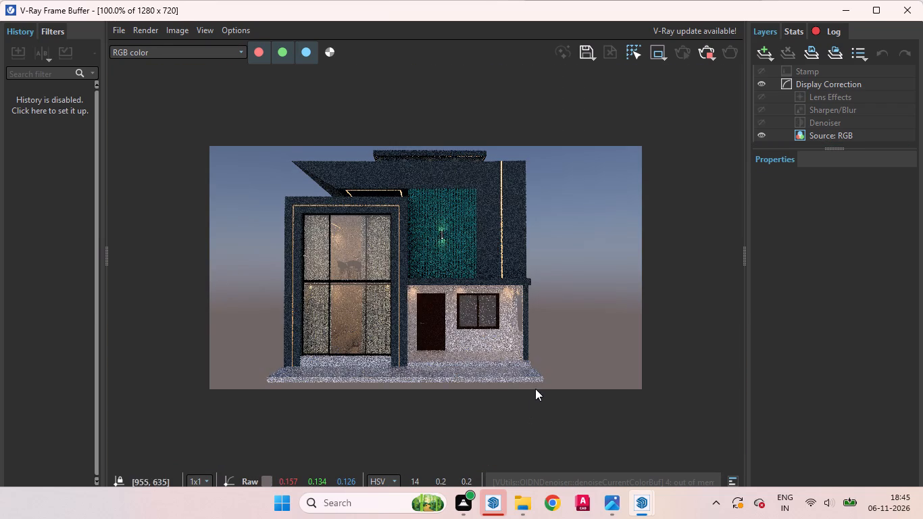
scroll(524, 342, "down", 2)
scroll(483, 272, "up", 1)
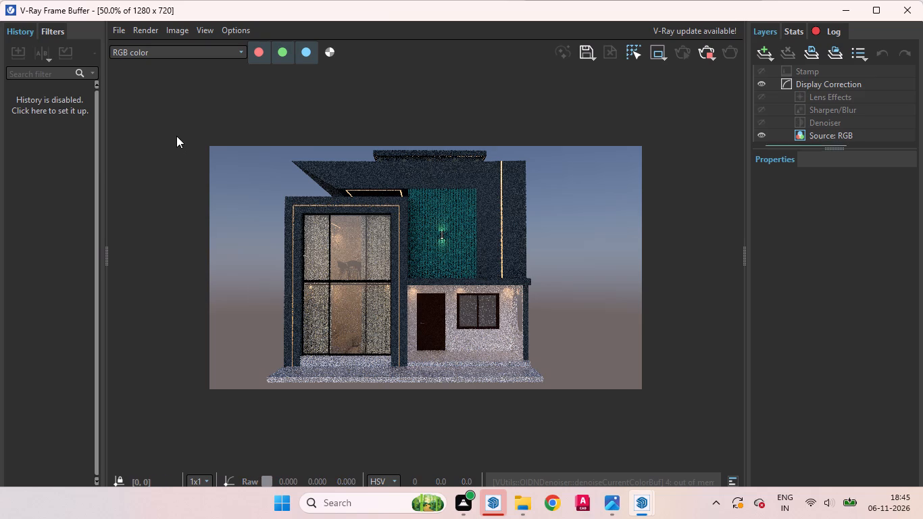
left_click_drag(212, 146, 520, 250)
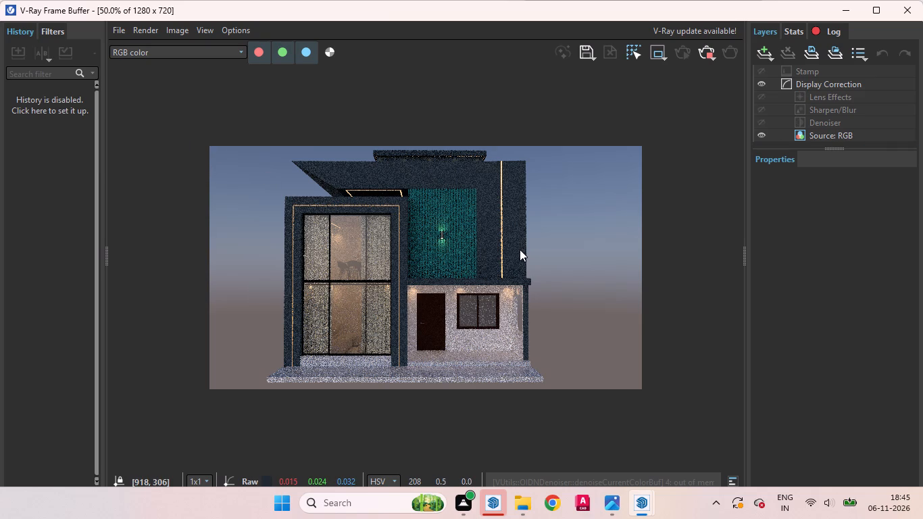
scroll(520, 249, "up", 1)
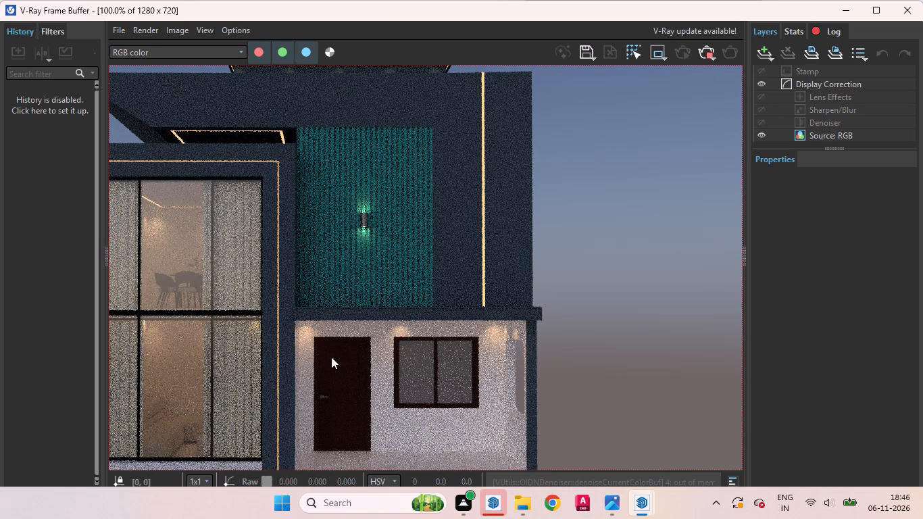
scroll(382, 328, "down", 2)
scroll(394, 291, "up", 2)
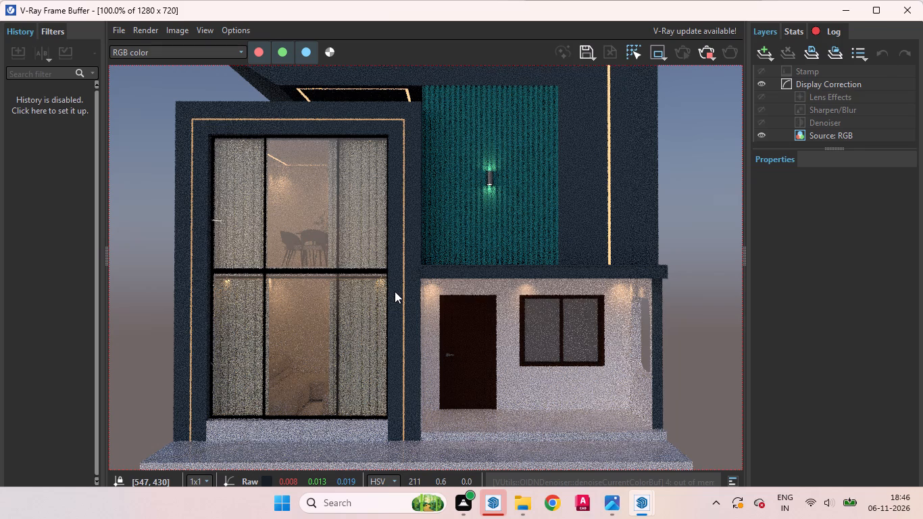
Examine the wall fixture's glow on the teal slatted panel and the porch downlights, comparing them with the whole rendered facade.
scroll(395, 291, "up", 1)
scroll(391, 279, "down", 1)
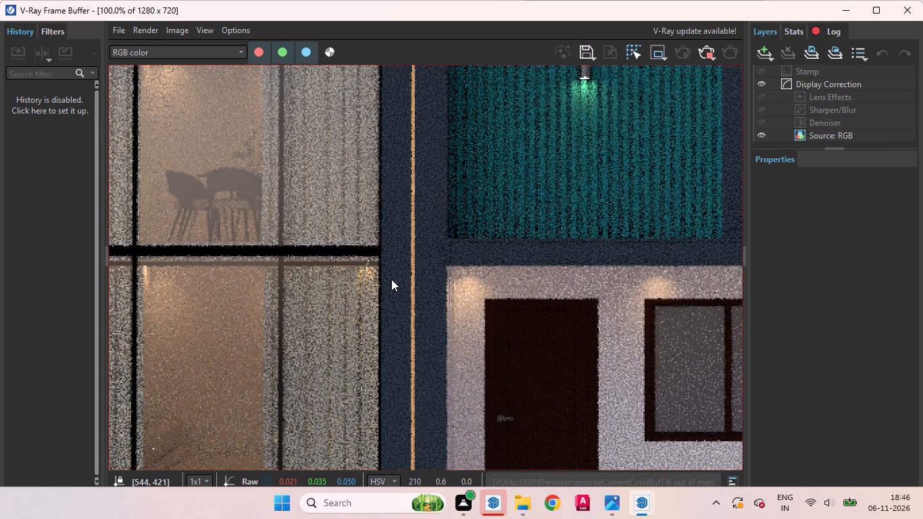
scroll(436, 234, "down", 1)
middle_click_drag(456, 215, 453, 246)
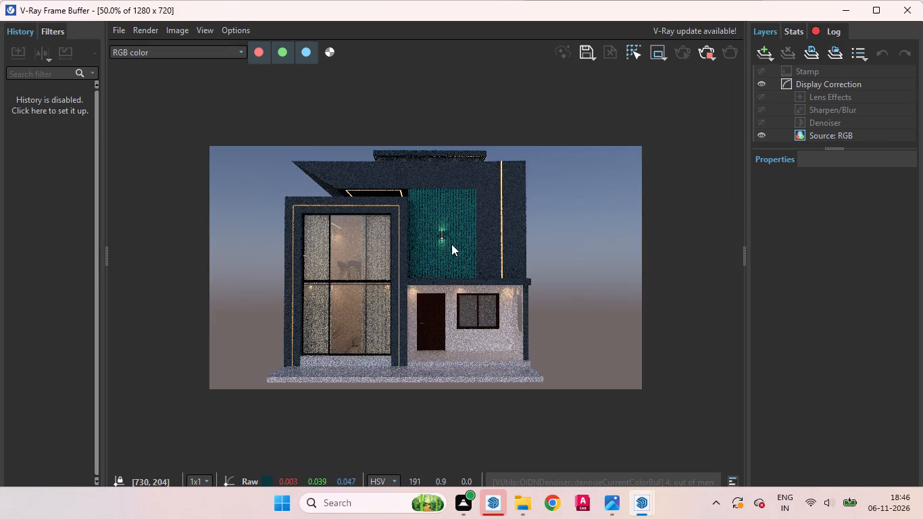
scroll(442, 245, "up", 3)
scroll(439, 252, "down", 1)
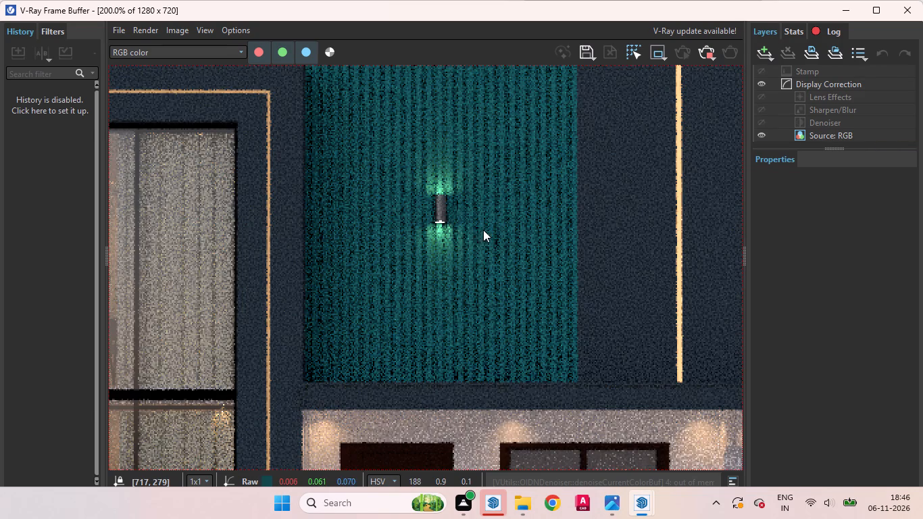
middle_click_drag(484, 243, 480, 264)
scroll(480, 257, "down", 4)
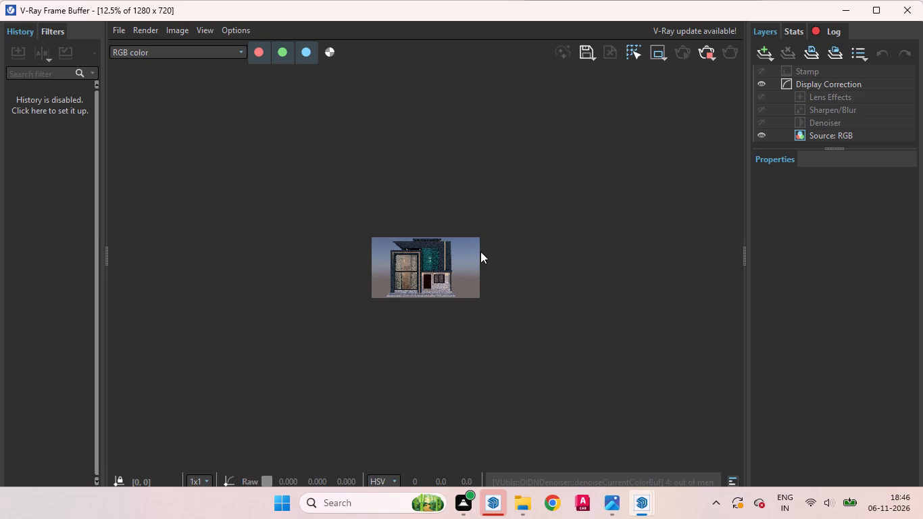
scroll(477, 286, "up", 1)
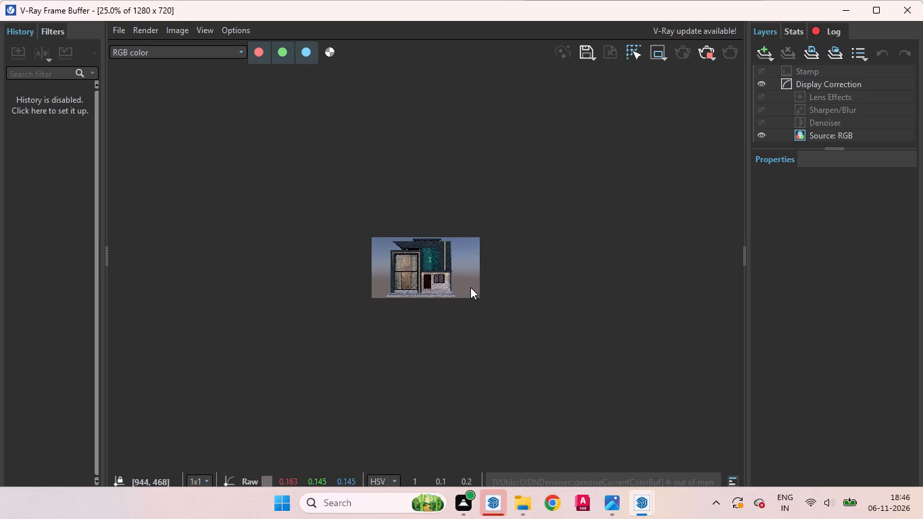
scroll(470, 287, "up", 1)
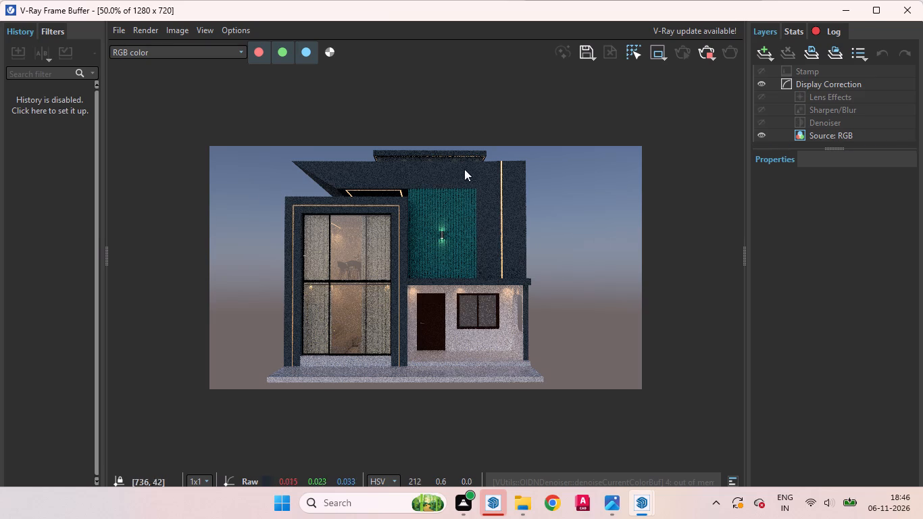
scroll(480, 335, "up", 1)
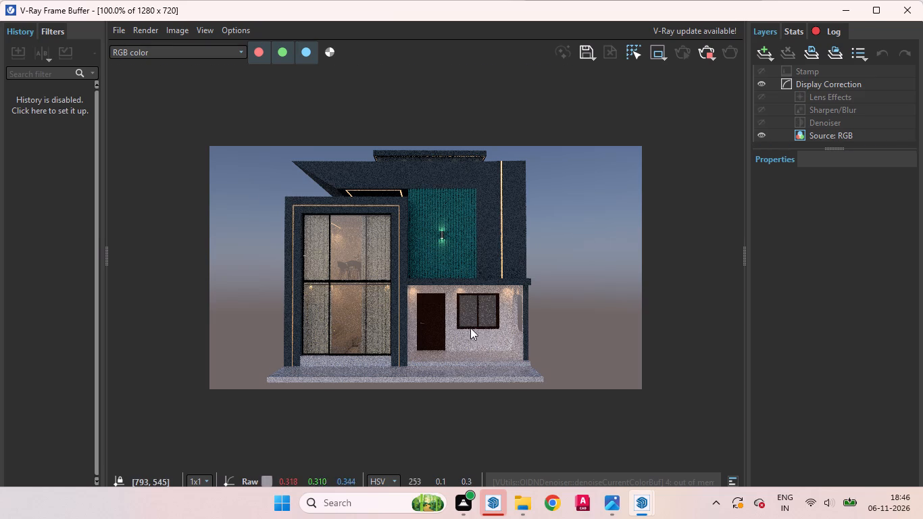
scroll(352, 267, "down", 2)
scroll(353, 263, "up", 1)
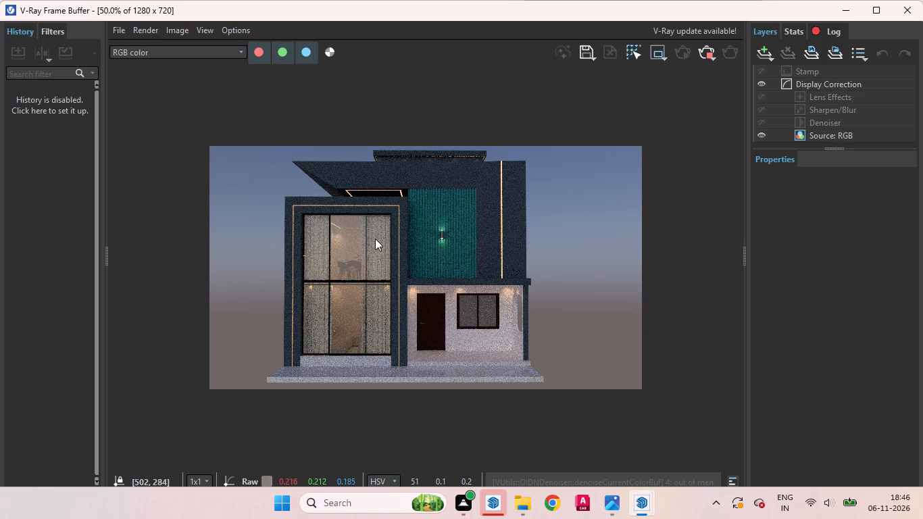
Examine the glazed bay's curtains, interior lighting and furniture in the refining render, together with the frame strips and front steps.
scroll(371, 239, "up", 1)
scroll(371, 239, "down", 1)
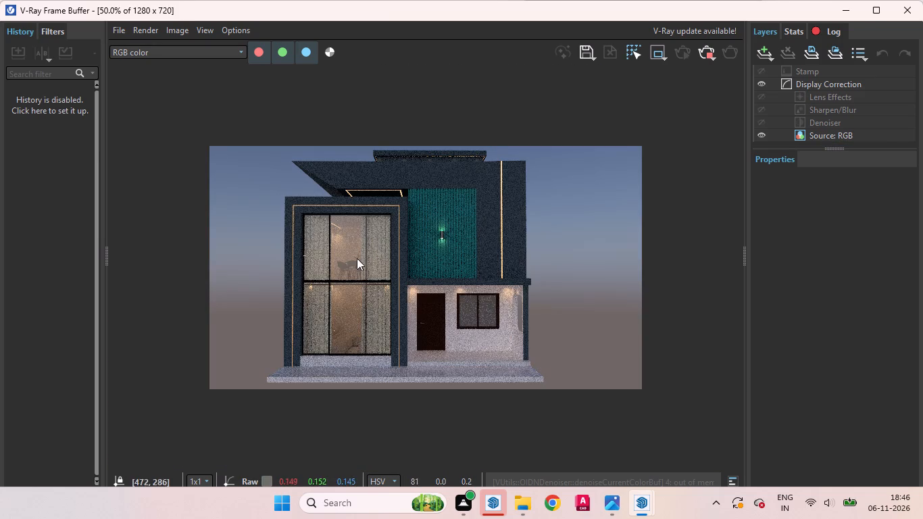
scroll(347, 325, "up", 3)
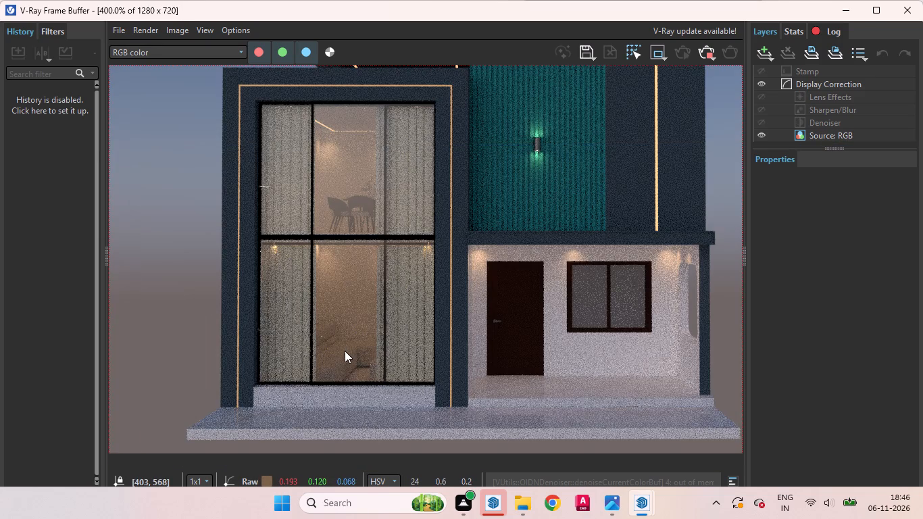
scroll(343, 334, "down", 2)
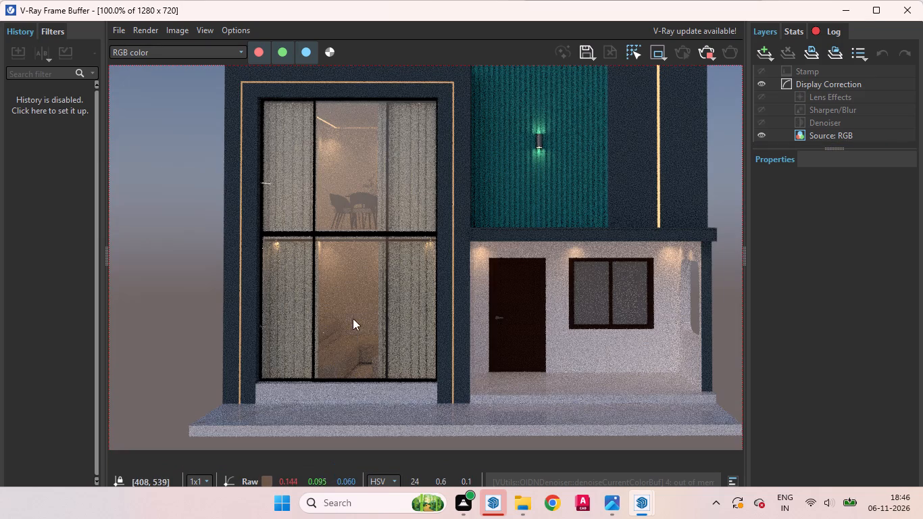
middle_click_drag(397, 309, 370, 280)
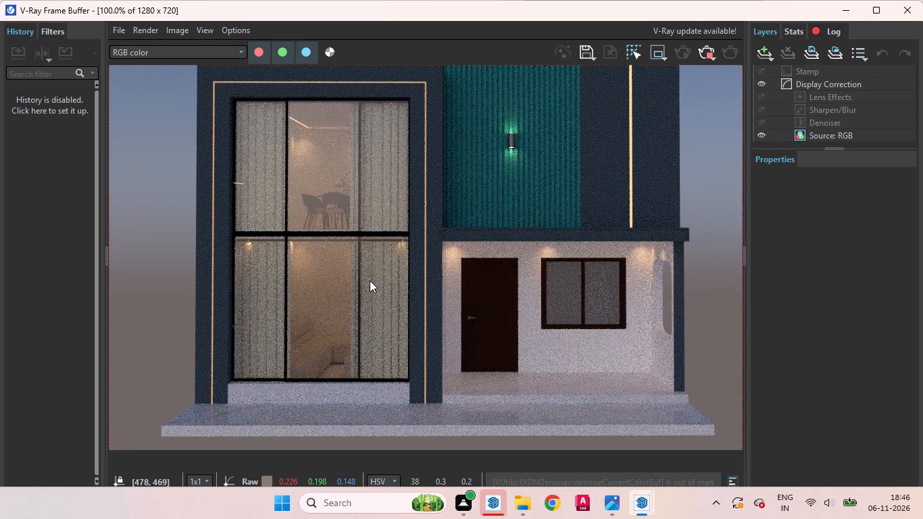
middle_click_drag(370, 280, 357, 278)
scroll(343, 275, "down", 1)
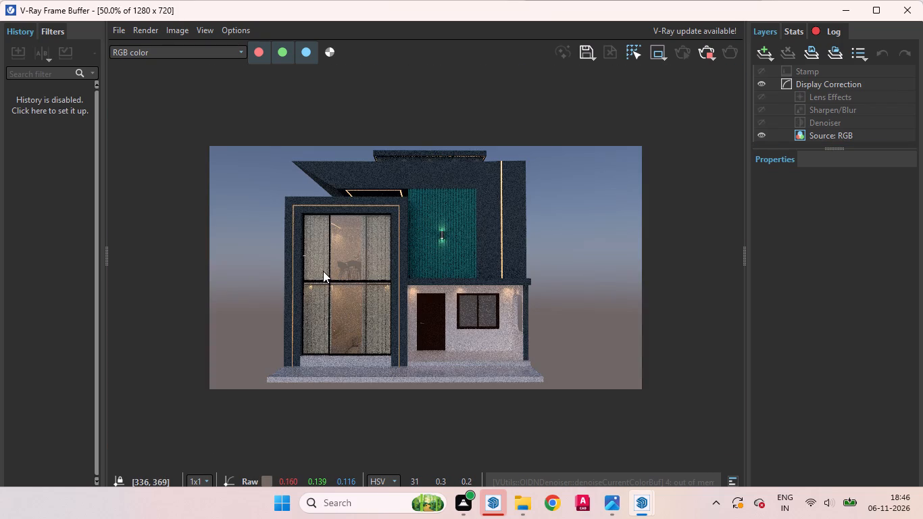
scroll(323, 271, "up", 1)
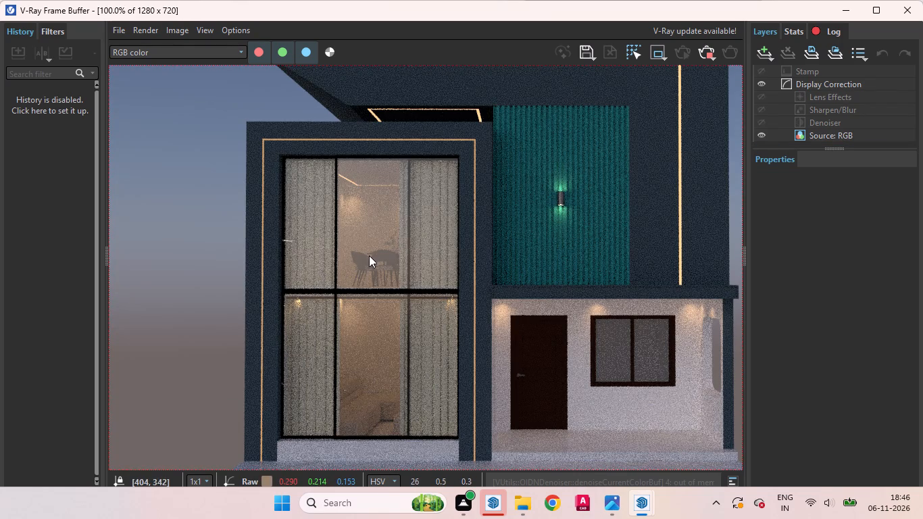
scroll(368, 282, "up", 1)
scroll(362, 299, "down", 1)
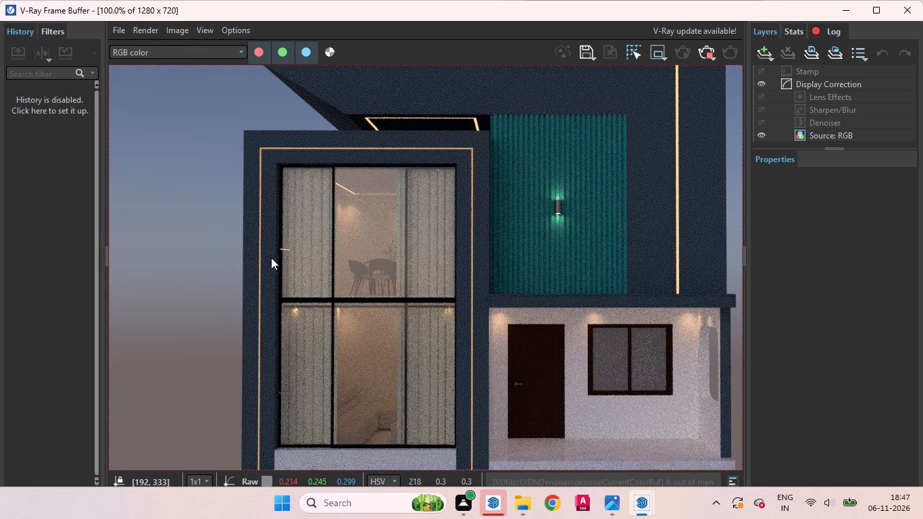
scroll(384, 255, "down", 2)
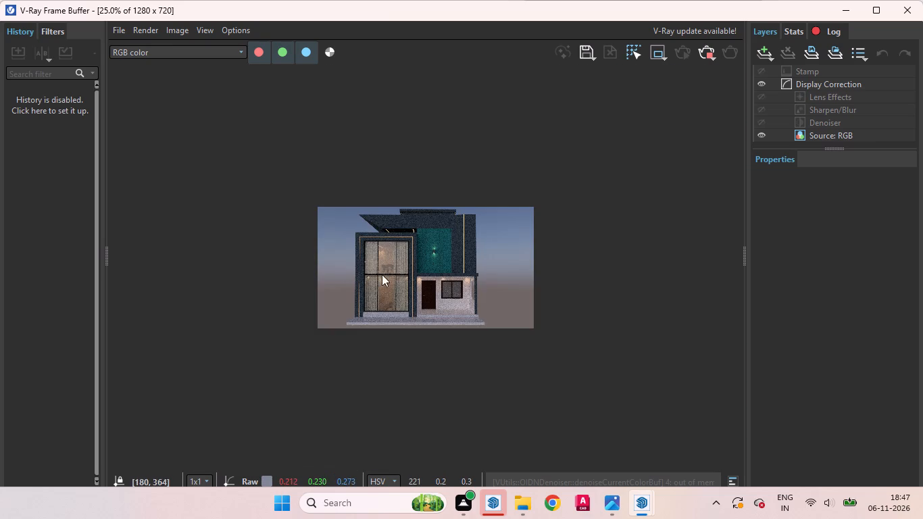
scroll(392, 276, "up", 1)
scroll(358, 345, "up", 1)
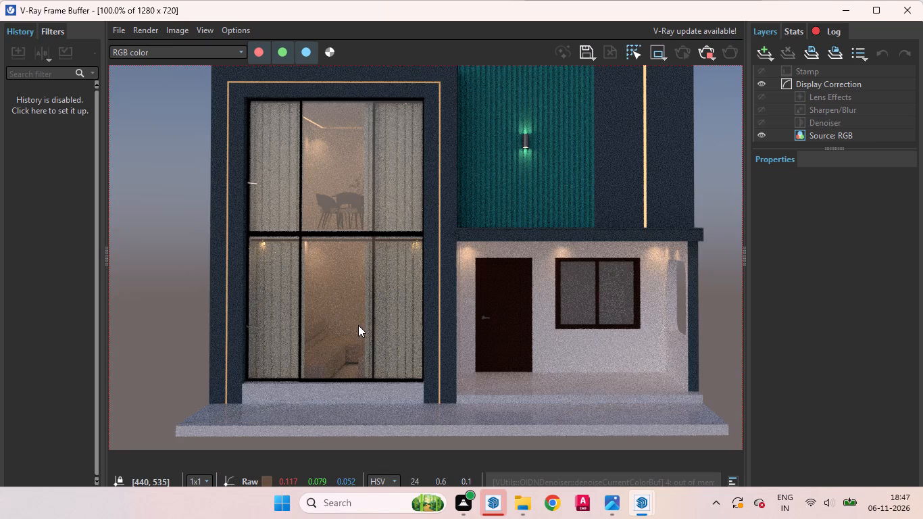
scroll(358, 322, "down", 1)
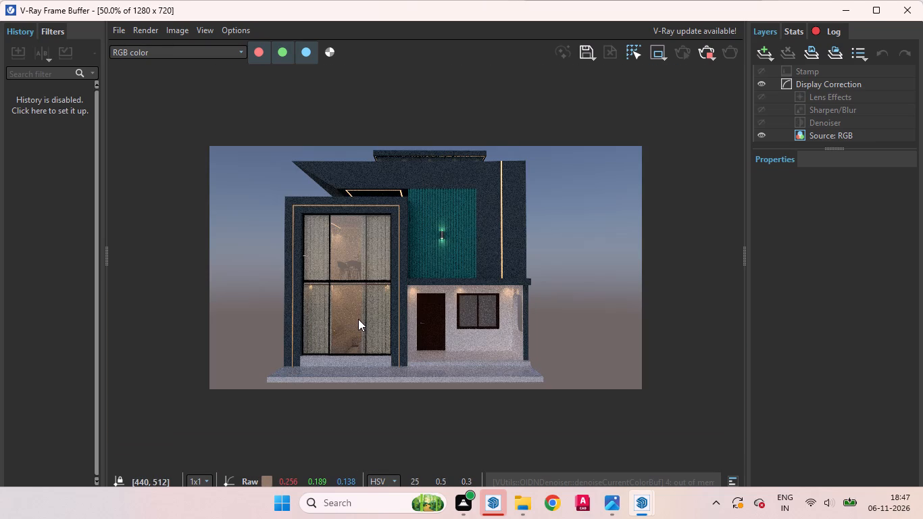
scroll(368, 308, "down", 1)
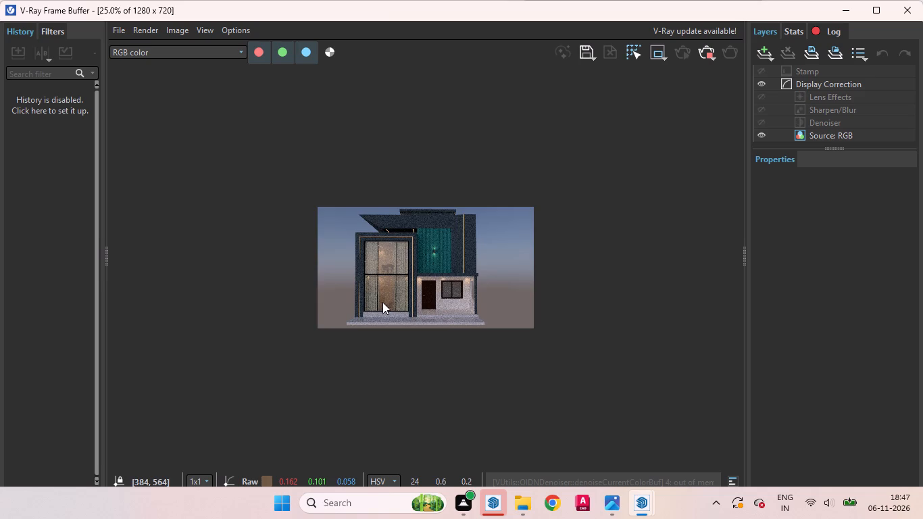
scroll(382, 302, "down", 1)
scroll(403, 297, "up", 2)
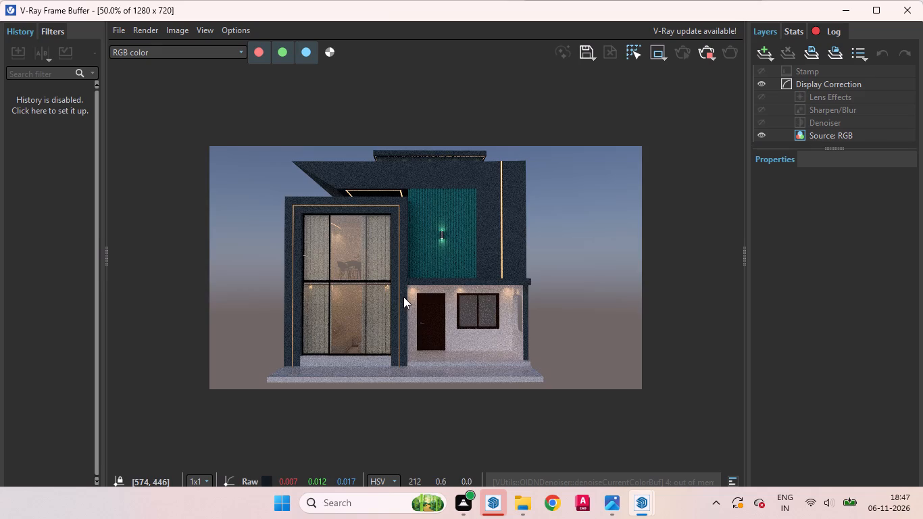
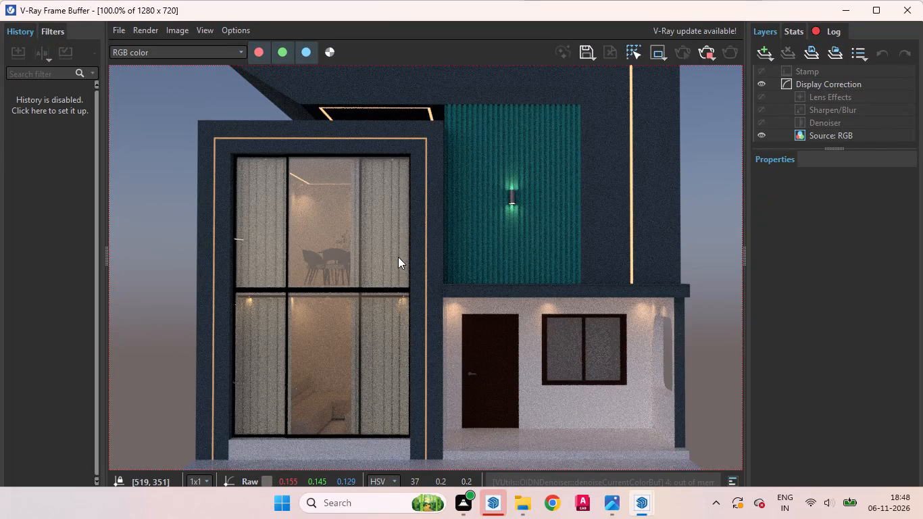
Examine the lighting of the whole facade in the refining render, both close up and at reduced size.
scroll(428, 228, "down", 2)
scroll(519, 214, "down", 2)
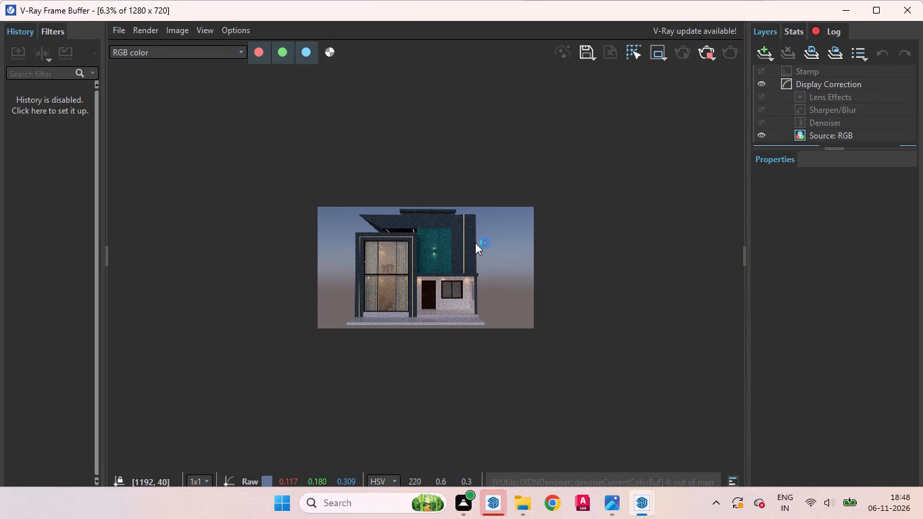
scroll(463, 248, "up", 1)
scroll(409, 282, "up", 4)
scroll(416, 262, "down", 1)
scroll(416, 262, "up", 2)
scroll(639, 257, "down", 1)
scroll(545, 255, "down", 2)
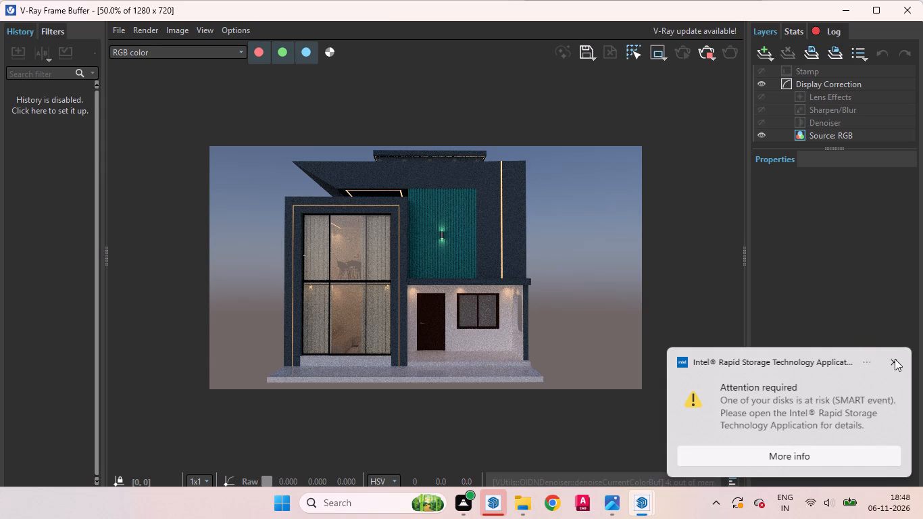
Stop the running render, put the render window away and move the V-Ray Asset Editor clear of the house model.
left_click(895, 359)
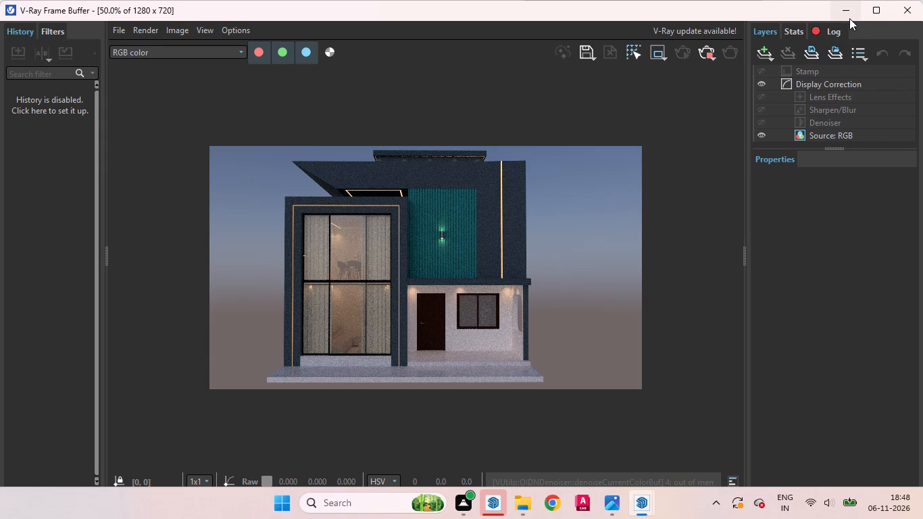
left_click(707, 57)
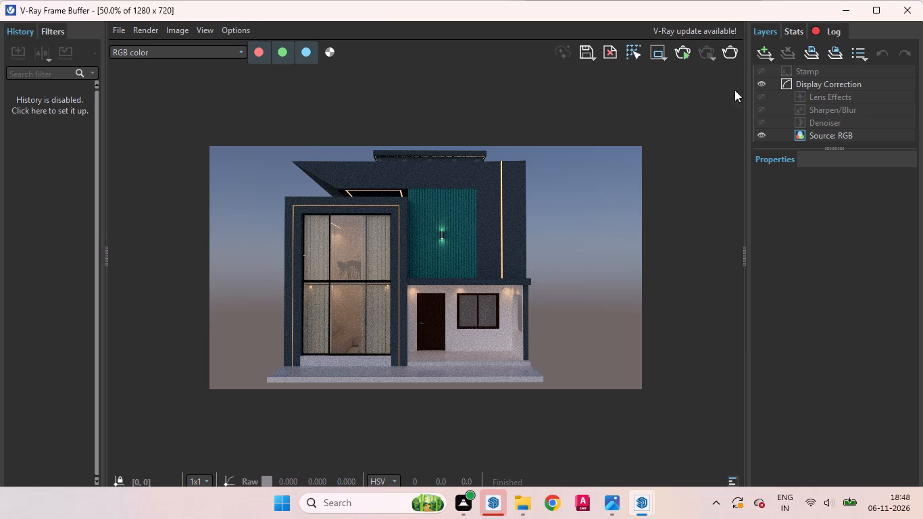
left_click(852, 5)
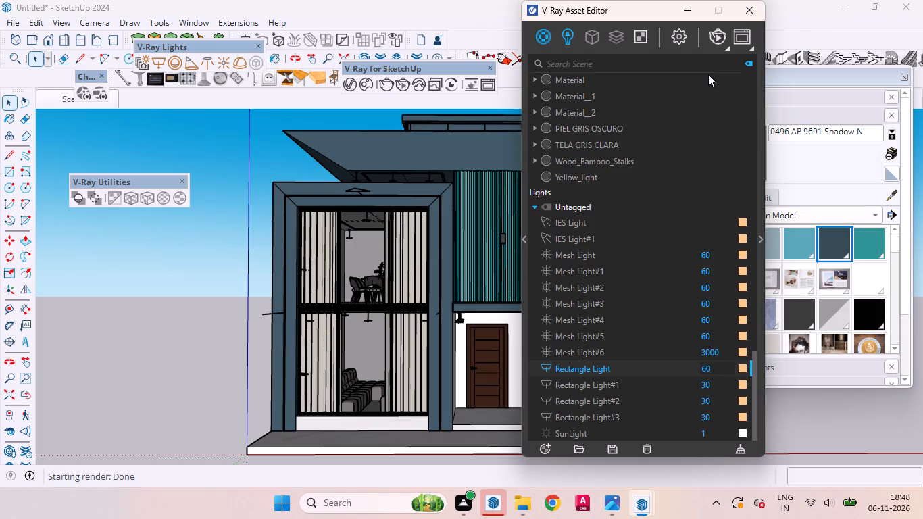
left_click_drag(638, 11, 803, 95)
Examine the modelled glazed bay, covered porch and marble front steps from several angles.
scroll(437, 224, "down", 1)
scroll(464, 128, "up", 4)
scroll(450, 179, "down", 3)
middle_click_drag(419, 193, 620, 228)
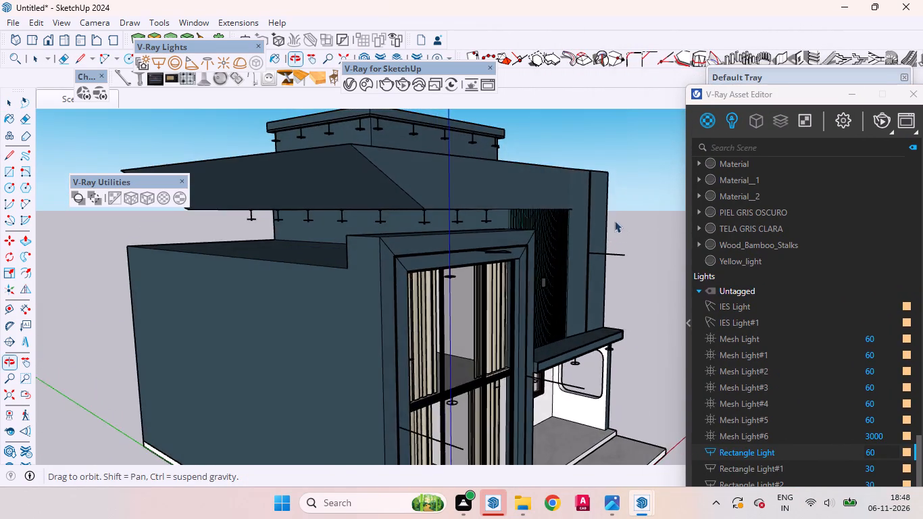
scroll(470, 217, "down", 11)
middle_click_drag(476, 225, 259, 294)
middle_click(259, 295)
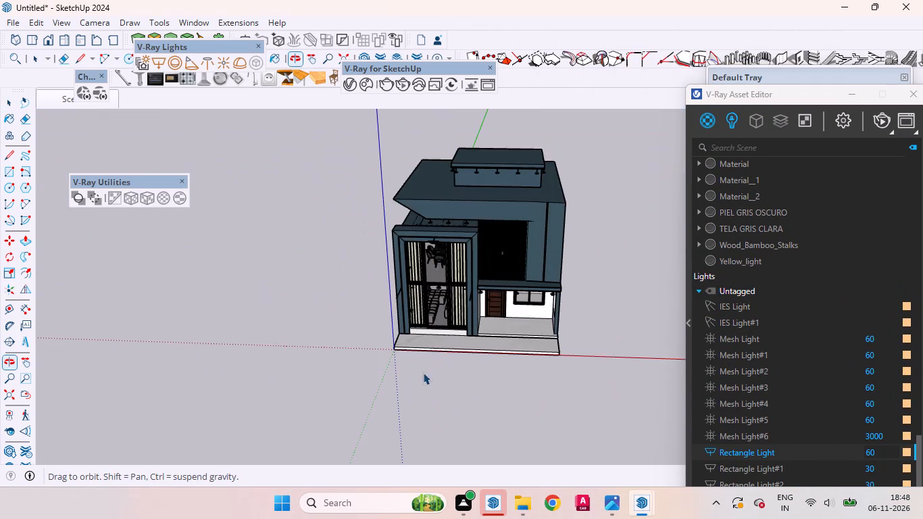
scroll(526, 372, "up", 20)
scroll(526, 372, "up", 3)
middle_click_drag(461, 291, 471, 335)
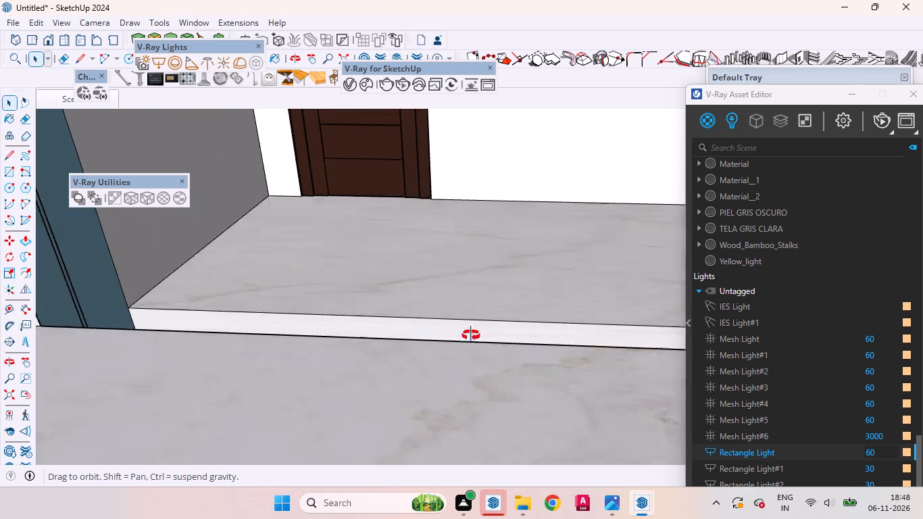
middle_click_drag(471, 335, 545, 387)
scroll(535, 374, "up", 1)
scroll(480, 352, "down", 16)
middle_click_drag(453, 318, 420, 236)
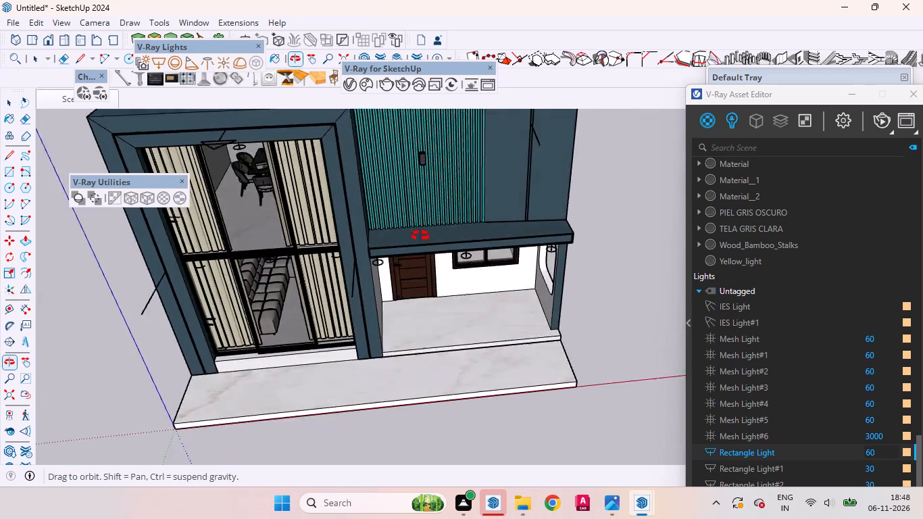
middle_click_drag(420, 236, 471, 162)
scroll(302, 247, "up", 6)
scroll(344, 230, "down", 11)
middle_click_drag(324, 298, 324, 297)
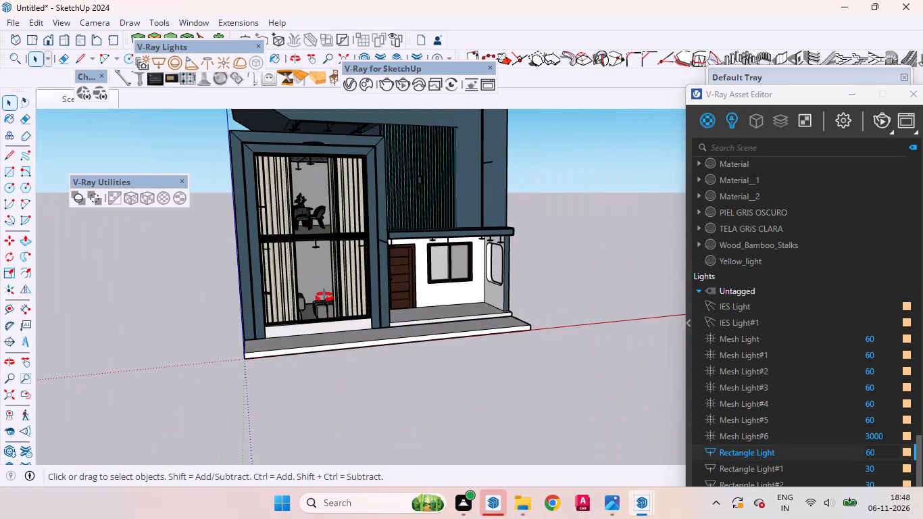
middle_click_drag(324, 297, 437, 226)
scroll(349, 237, "up", 10)
middle_click_drag(377, 248, 253, 348)
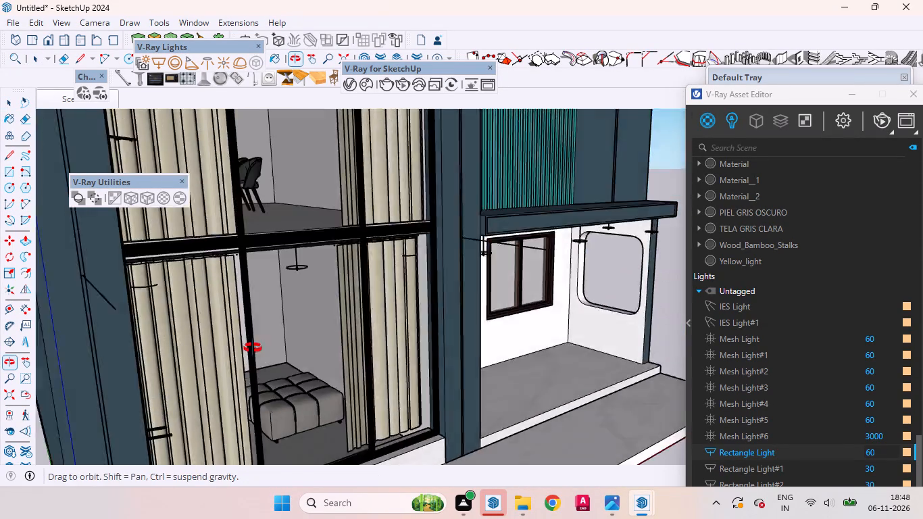
middle_click_drag(253, 348, 194, 354)
scroll(216, 316, "up", 1)
scroll(314, 259, "down", 11)
scroll(358, 283, "up", 20)
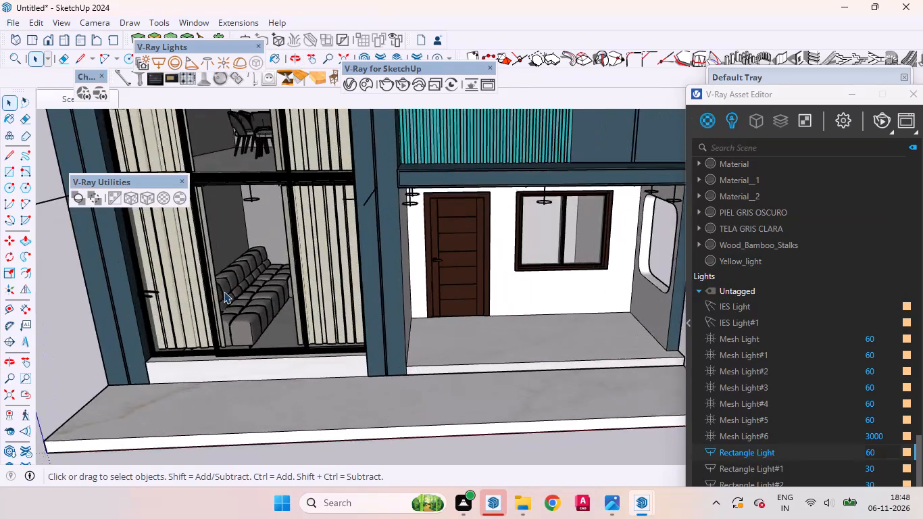
scroll(449, 216, "down", 11)
Examine the tufted sofa and ottoman behind the ground-floor curtains of the glazed bay.
middle_click_drag(443, 262, 411, 343)
scroll(364, 230, "up", 8)
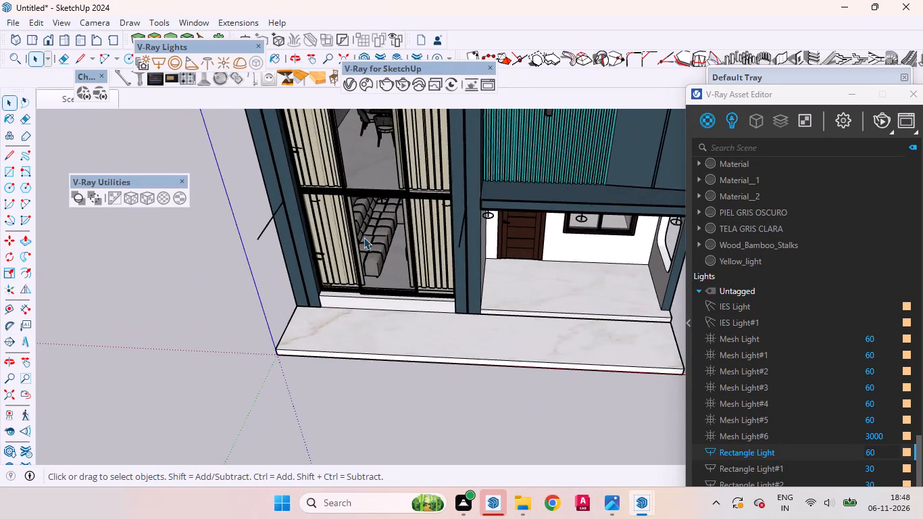
scroll(364, 237, "up", 16)
scroll(385, 271, "down", 2)
scroll(385, 271, "up", 20)
scroll(385, 271, "up", 2)
scroll(384, 265, "down", 1)
scroll(384, 265, "up", 2)
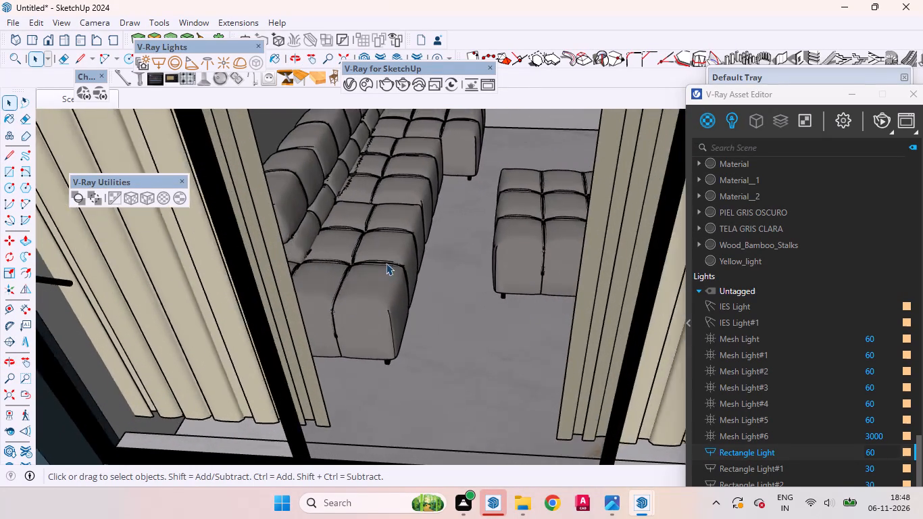
scroll(386, 263, "up", 13)
middle_click_drag(386, 262, 408, 260)
scroll(386, 262, "up", 1)
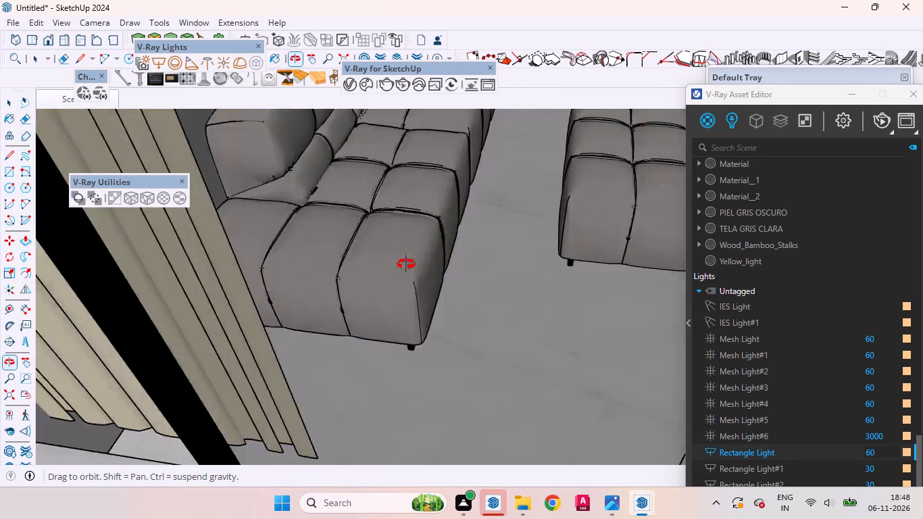
scroll(416, 245, "down", 6)
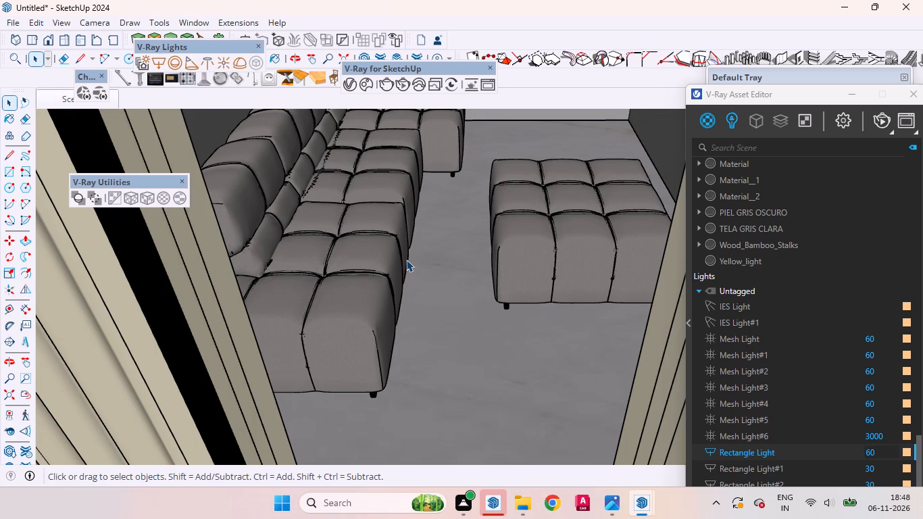
scroll(400, 259, "down", 14)
scroll(393, 257, "up", 1)
scroll(393, 257, "down", 20)
scroll(393, 257, "down", 4)
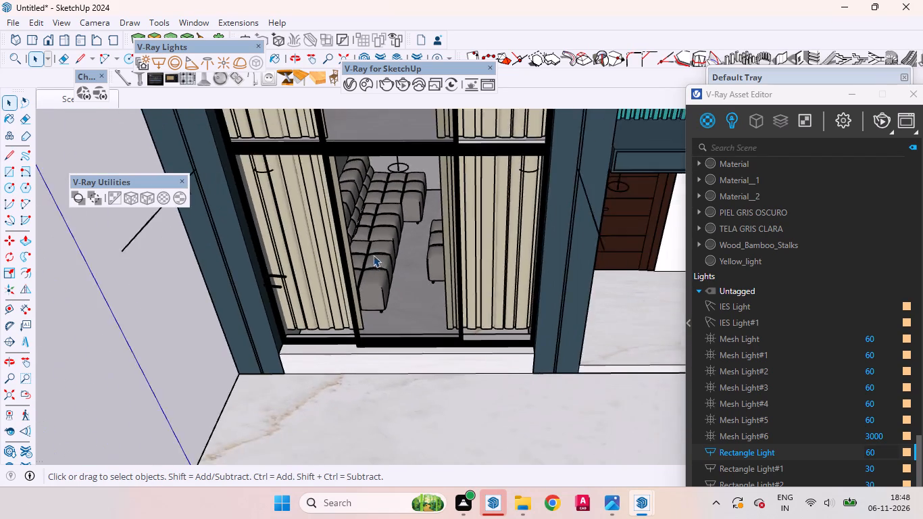
scroll(373, 255, "down", 19)
Examine the whole house exterior from the front, from above and from the porch-side corner.
middle_click_drag(353, 305, 332, 226)
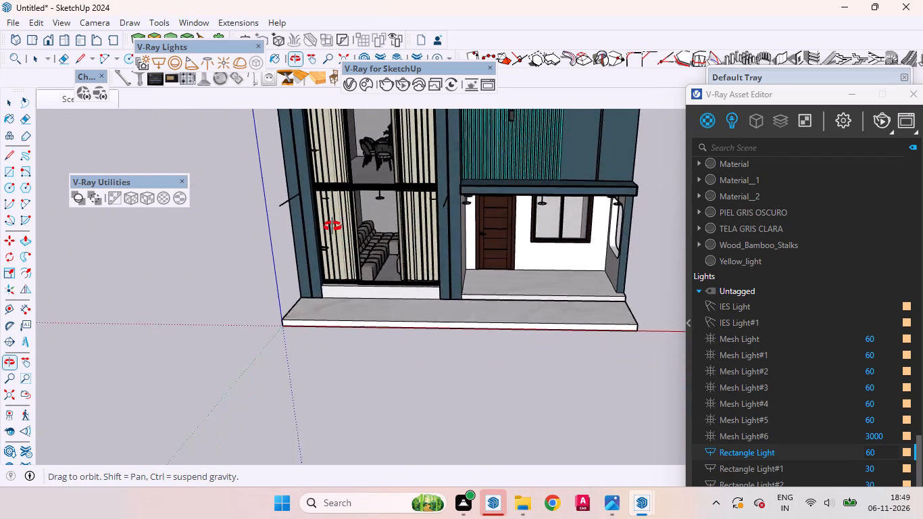
middle_click_drag(332, 226, 327, 217)
scroll(327, 217, "up", 1)
scroll(297, 236, "down", 10)
middle_click_drag(332, 254, 407, 201)
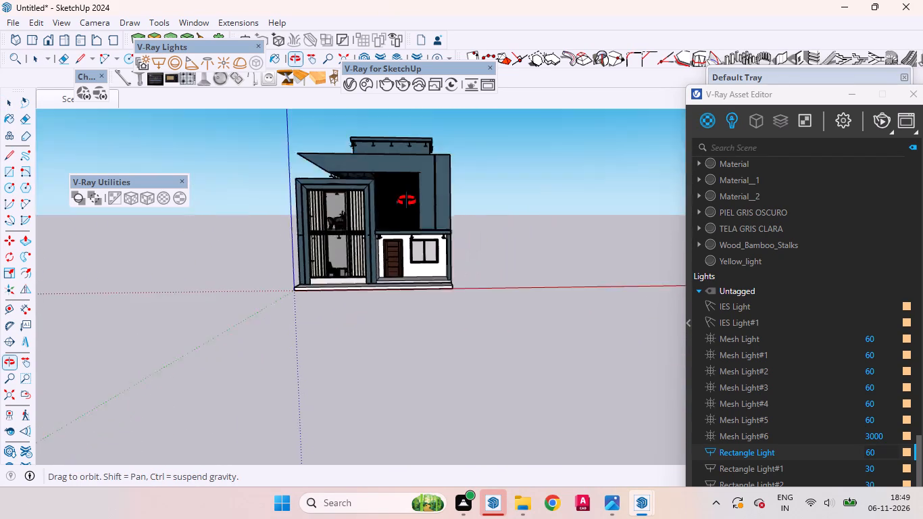
middle_click_drag(407, 201, 409, 199)
scroll(394, 170, "up", 13)
middle_click_drag(391, 201, 522, 247)
scroll(399, 239, "down", 15)
middle_click_drag(498, 255, 358, 276)
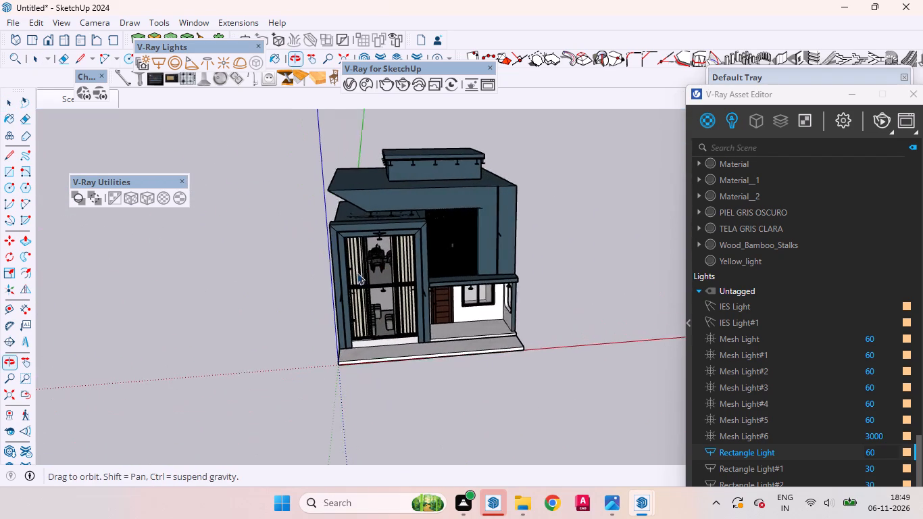
scroll(357, 205, "up", 4)
scroll(330, 215, "down", 10)
middle_click_drag(490, 276, 340, 226)
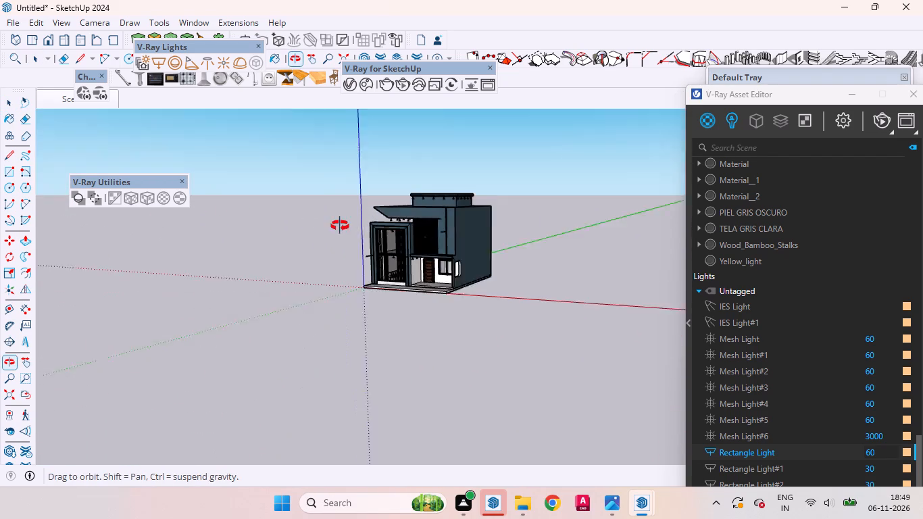
middle_click_drag(340, 226, 338, 224)
scroll(395, 191, "up", 11)
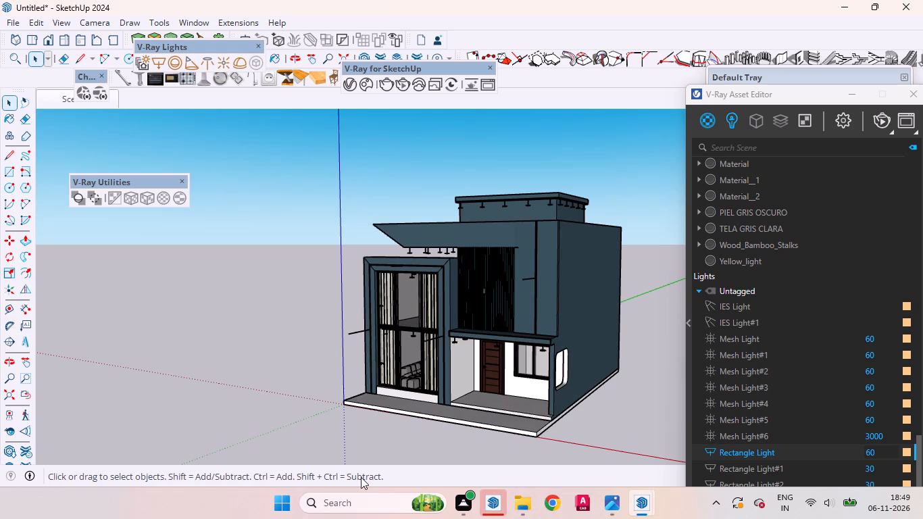
Examine the sloping roof overhang, its downlights and the raised roof block above the glazed bay.
scroll(361, 477, "up", 4)
scroll(389, 205, "up", 9)
middle_click_drag(360, 285, 377, 295)
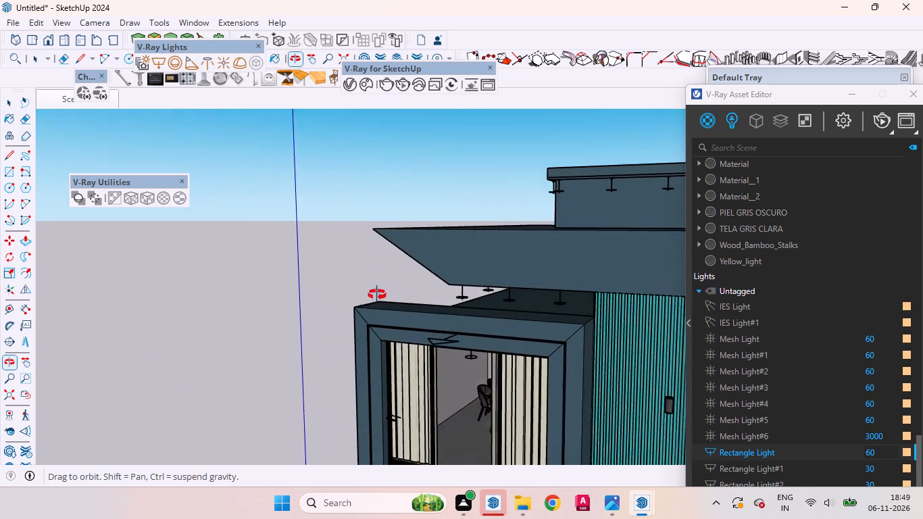
middle_click_drag(377, 295, 577, 248)
scroll(567, 254, "up", 1)
scroll(478, 290, "down", 10)
scroll(320, 264, "down", 5)
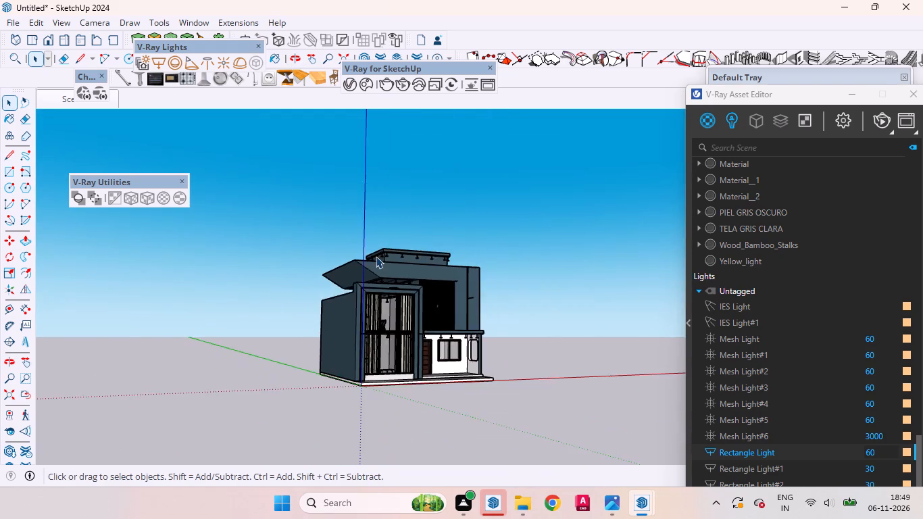
middle_click_drag(376, 256, 271, 332)
scroll(386, 264, "up", 5)
scroll(403, 273, "down", 3)
scroll(403, 274, "up", 1)
scroll(403, 274, "down", 2)
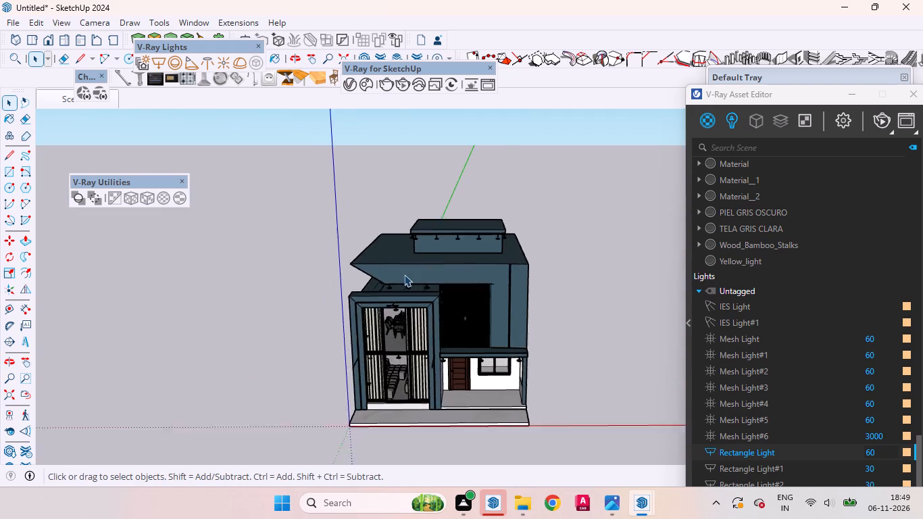
scroll(404, 274, "down", 1)
Set the V-Ray render quality to Medium+ and the output aspect ratio to 4:3 - Picture.
left_click_drag(820, 93, 818, 93)
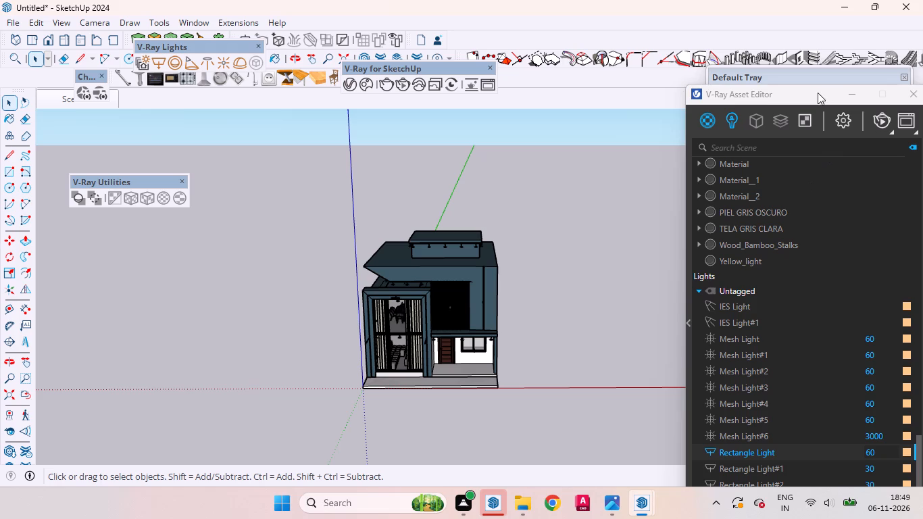
left_click_drag(818, 93, 472, 70)
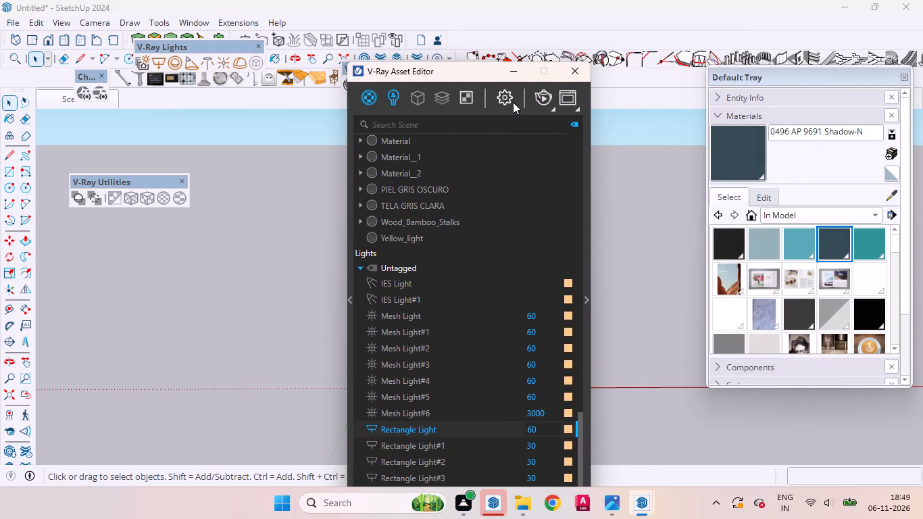
left_click(513, 102)
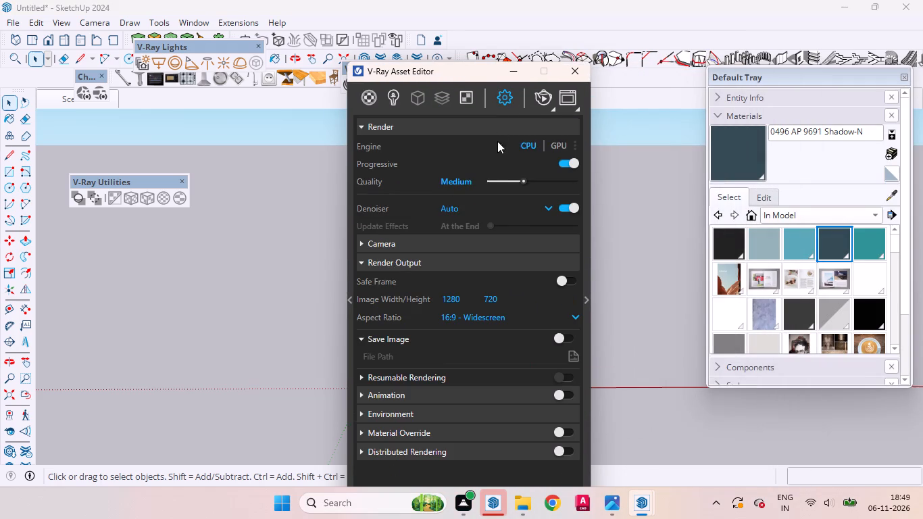
left_click_drag(524, 177, 547, 182)
left_click_drag(525, 180, 543, 182)
left_click(571, 318)
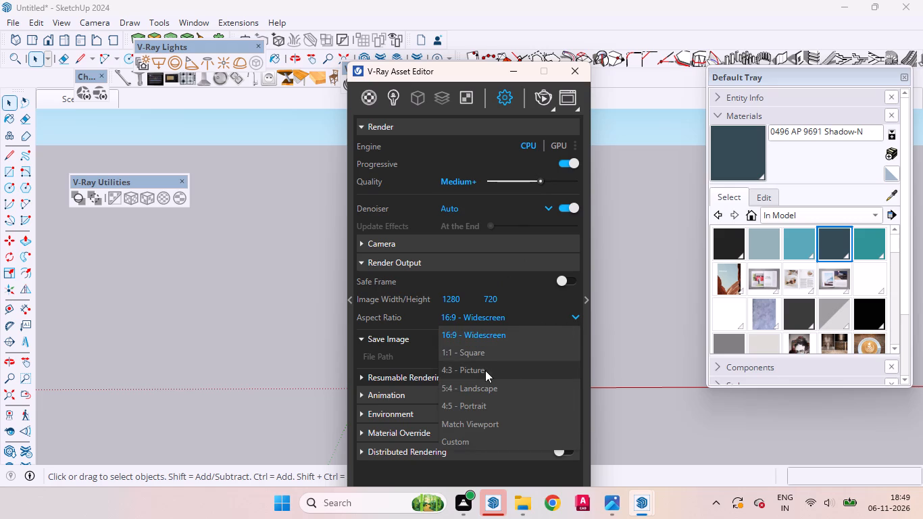
left_click(485, 370)
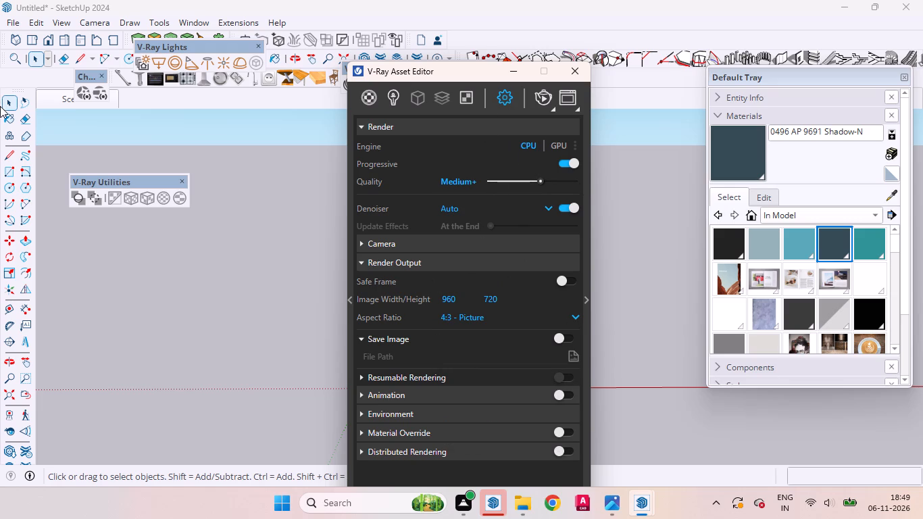
Restore the saved scene's front view and start a new render.
left_click(58, 97)
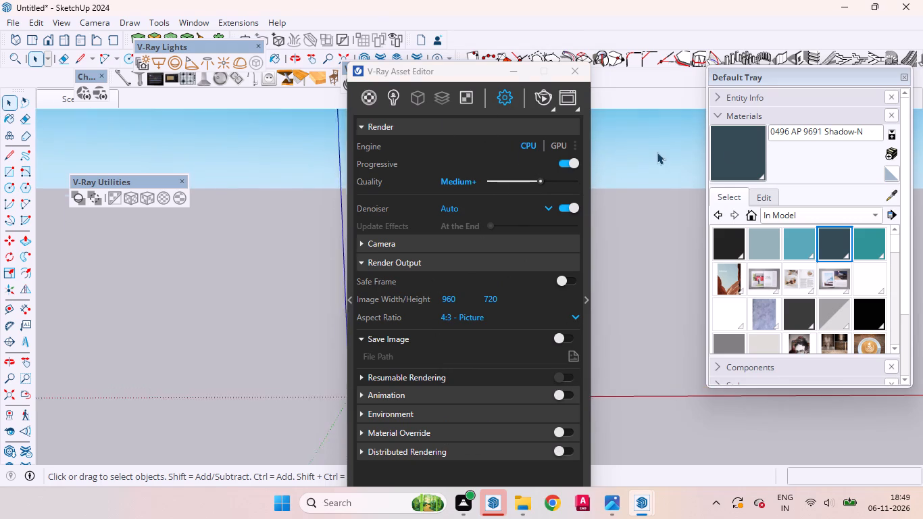
left_click(545, 97)
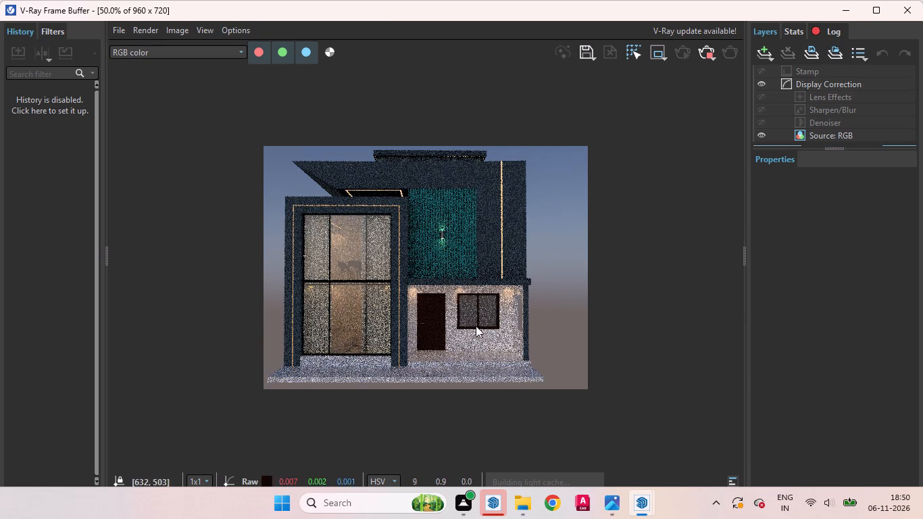
Stop the 4:3 render during its light cache pass and put the render window away.
left_click(705, 47)
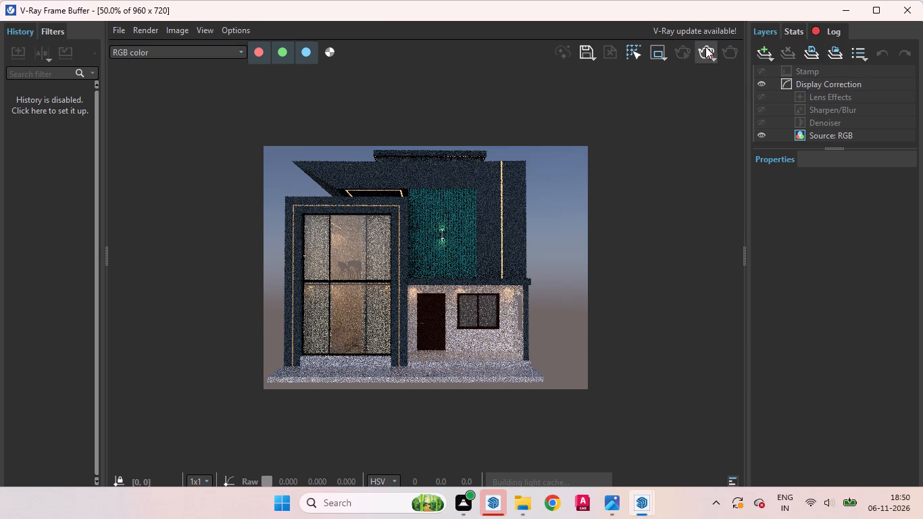
left_click(847, 5)
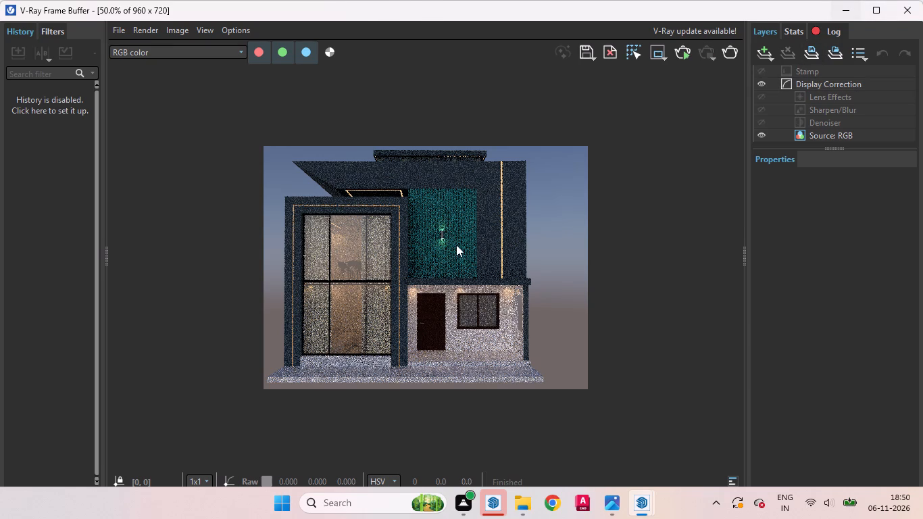
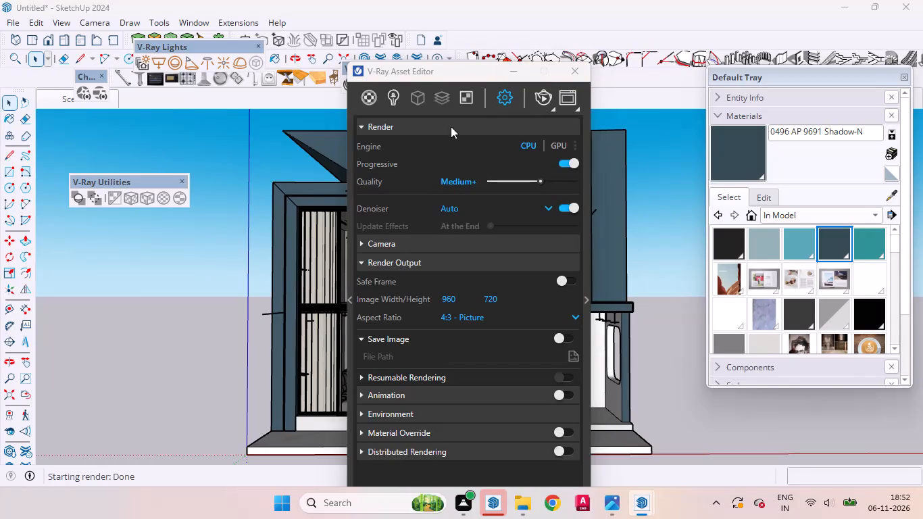
Dock the floating V-Ray Lights toolbar with the other toolbars and close the small Chaos Live Link toolbar.
scroll(449, 235, "down", 4)
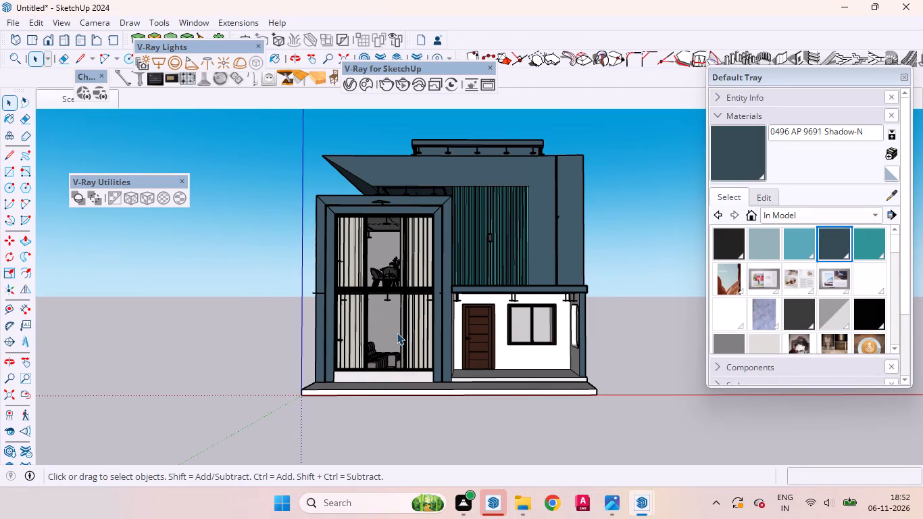
scroll(361, 376, "down", 3)
middle_click_drag(434, 378, 397, 450)
scroll(422, 355, "down", 4)
middle_click_drag(516, 414, 566, 378)
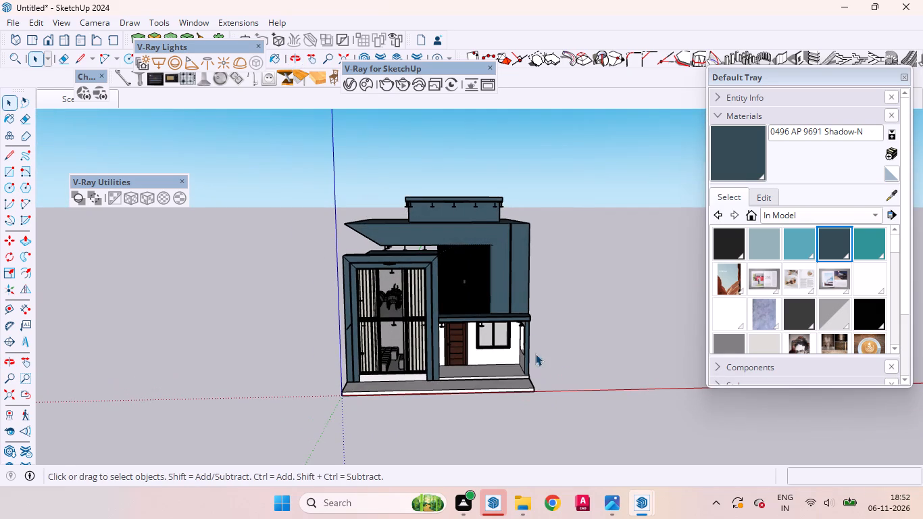
scroll(509, 280, "up", 5)
scroll(509, 279, "down", 6)
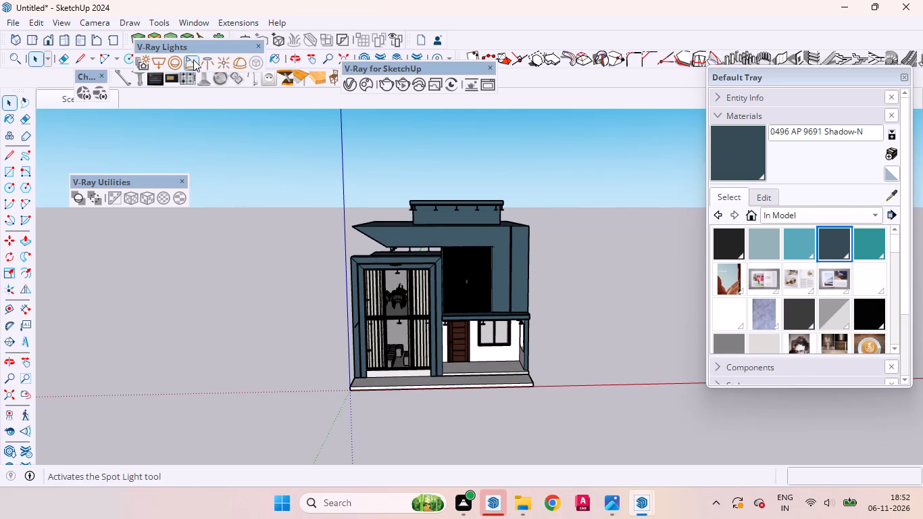
left_click_drag(207, 49, 289, 154)
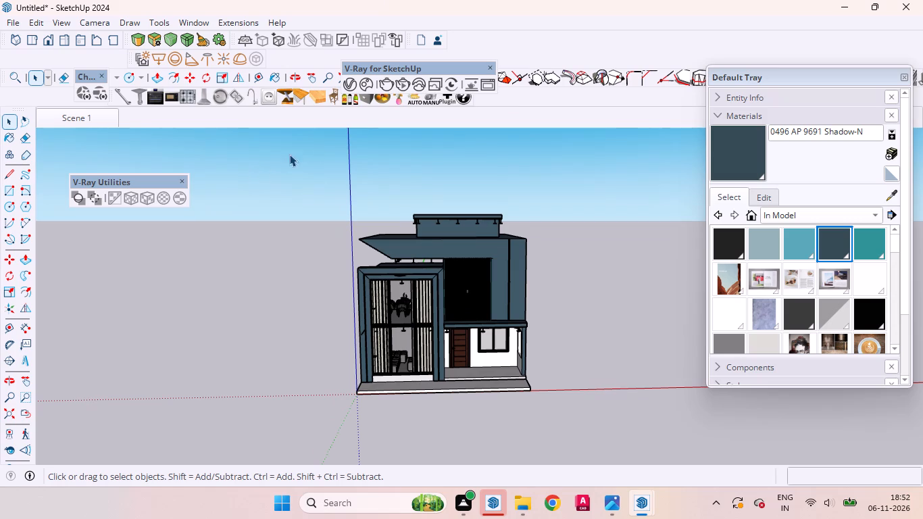
left_click_drag(289, 154, 316, 143)
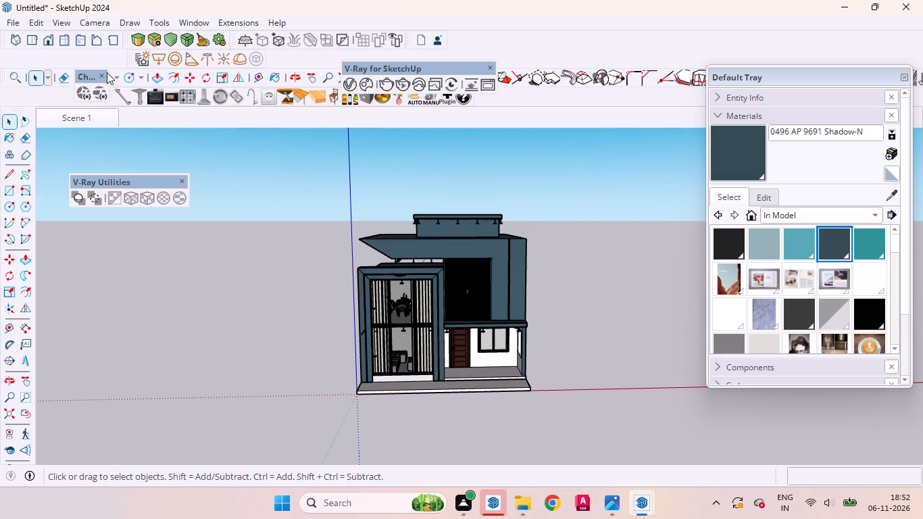
left_click(101, 77)
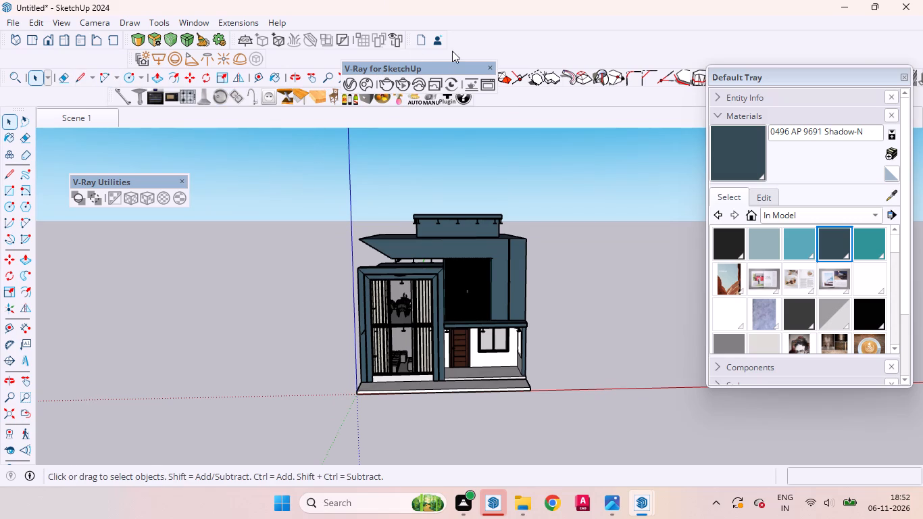
right_click(490, 44)
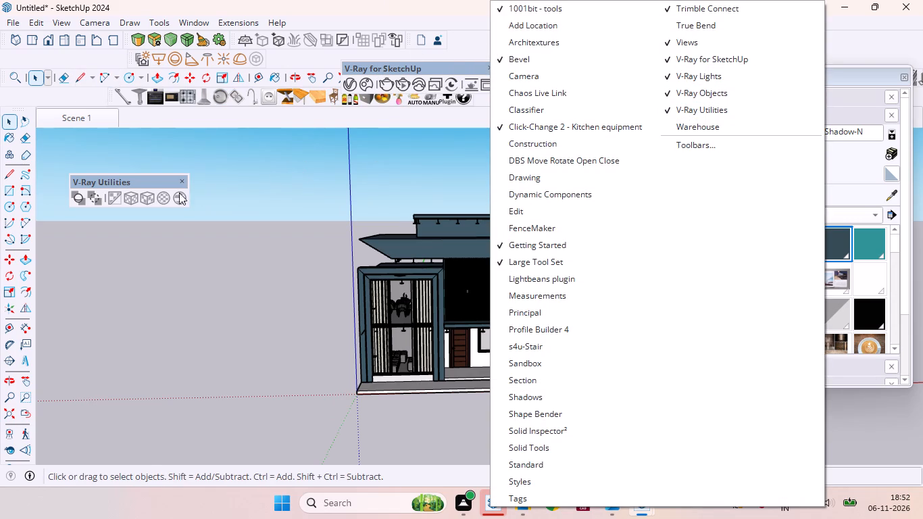
left_click(230, 171)
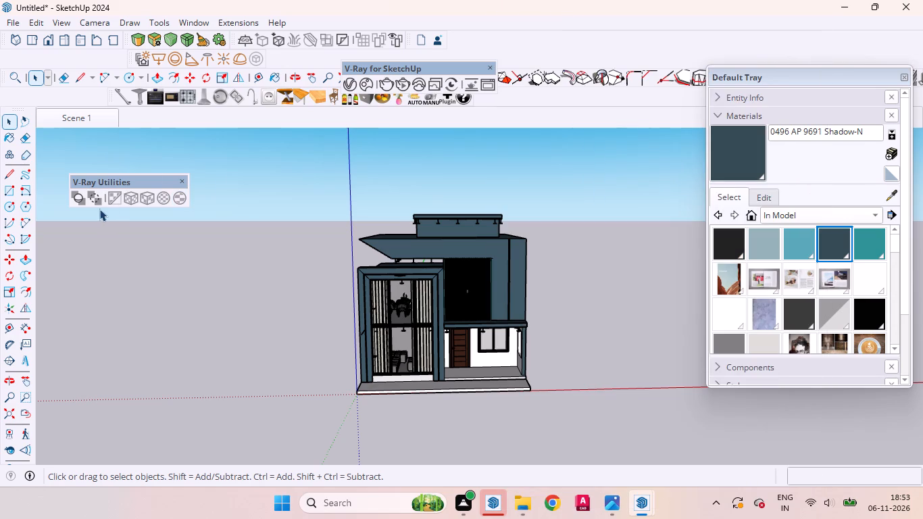
Hide the V-Ray light widgets in the viewport.
left_click(95, 199)
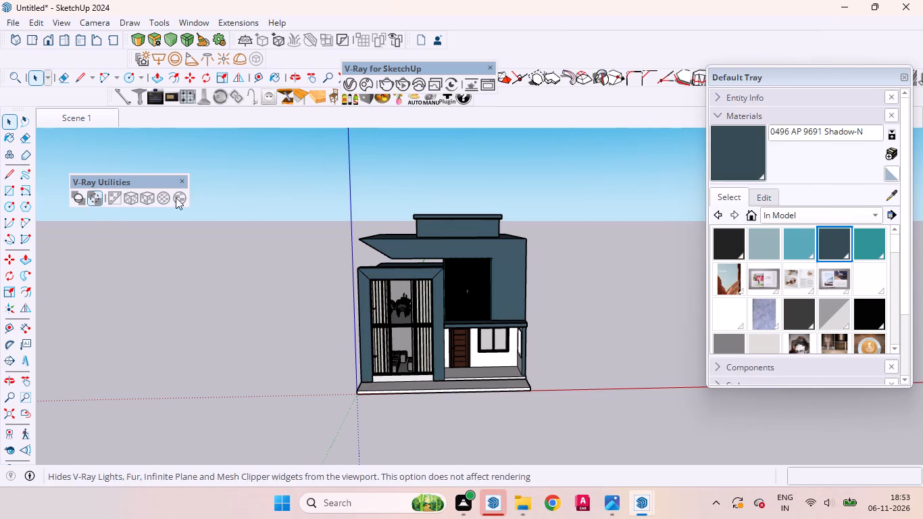
Examine the house's front facade, covered porch and marble entrance platform from eye level and from above.
scroll(456, 235, "down", 3)
scroll(480, 307, "up", 9)
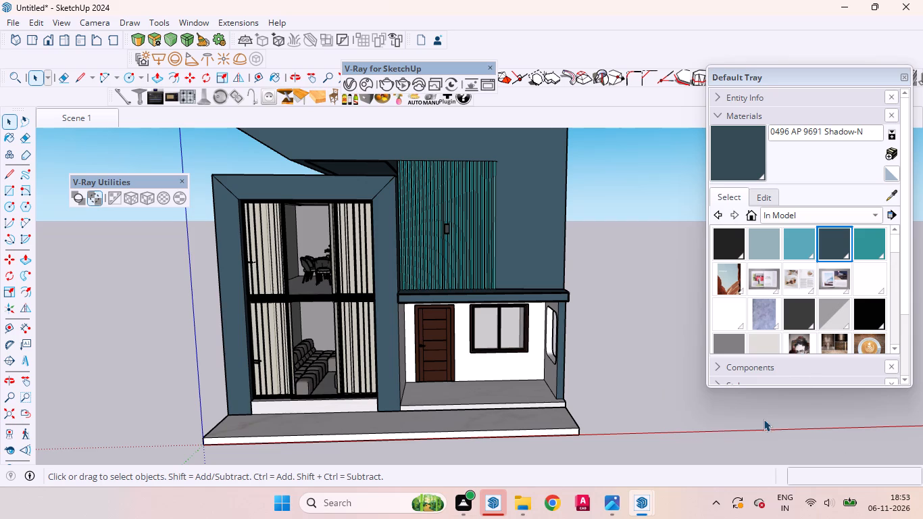
scroll(487, 380, "down", 4)
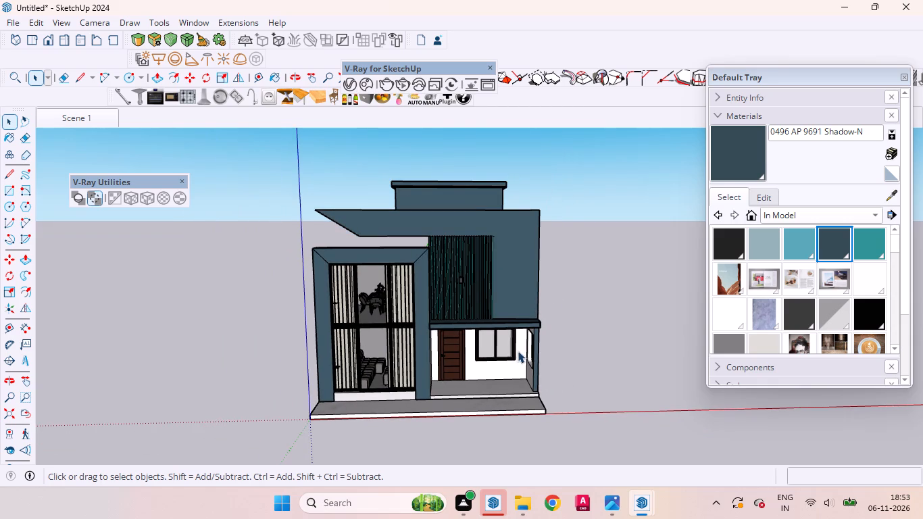
middle_click_drag(497, 323, 503, 347)
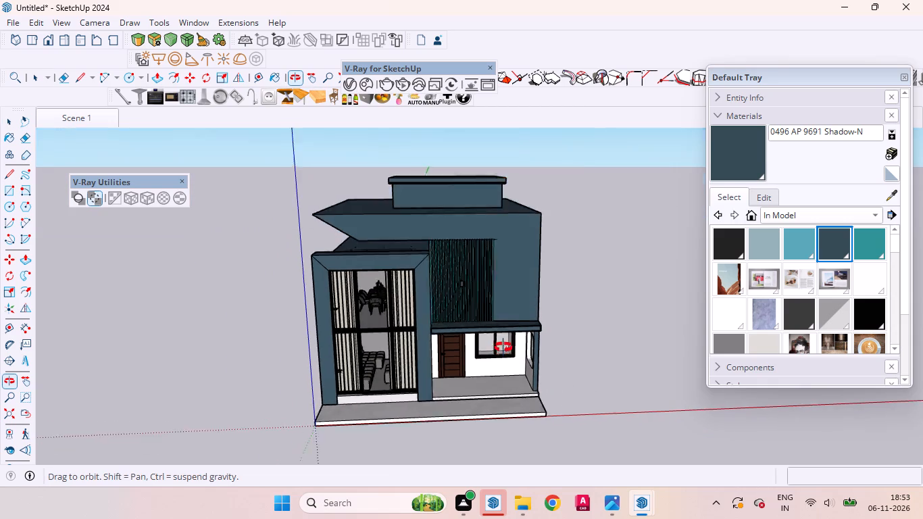
middle_click_drag(503, 347, 479, 340)
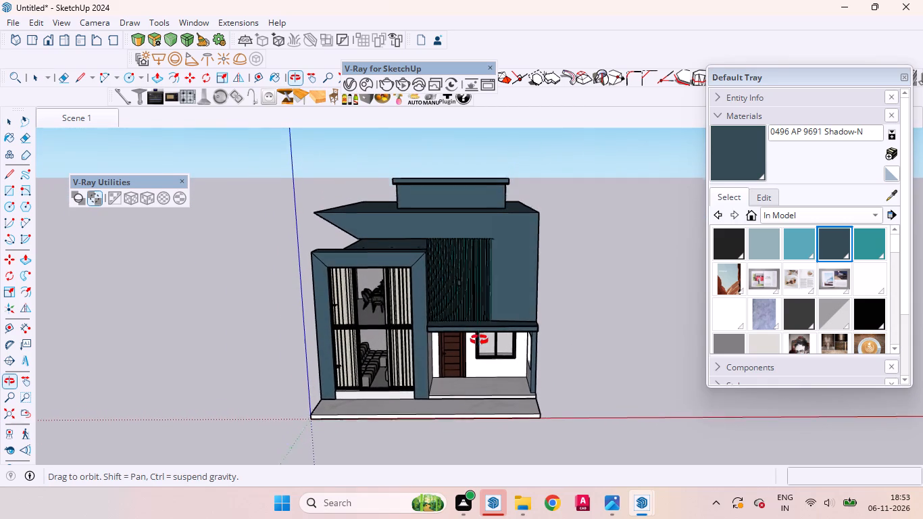
middle_click_drag(479, 340, 471, 340)
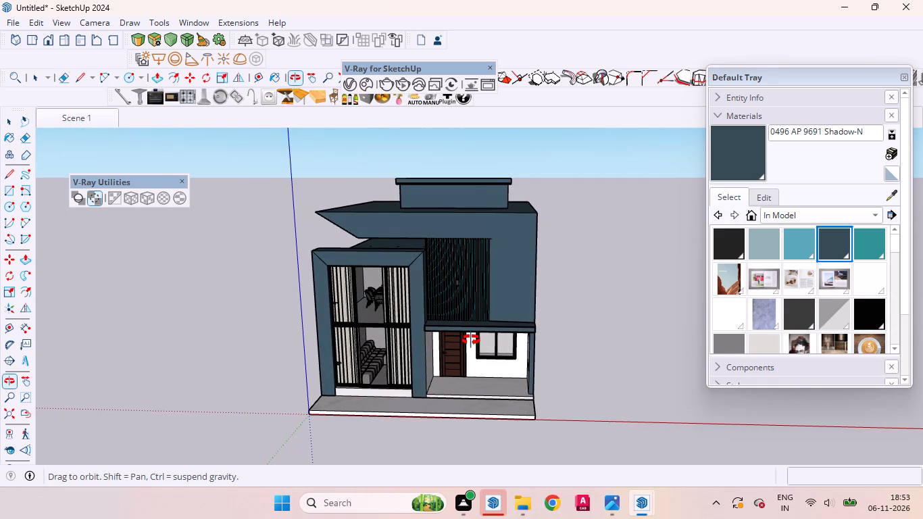
middle_click_drag(471, 340, 475, 334)
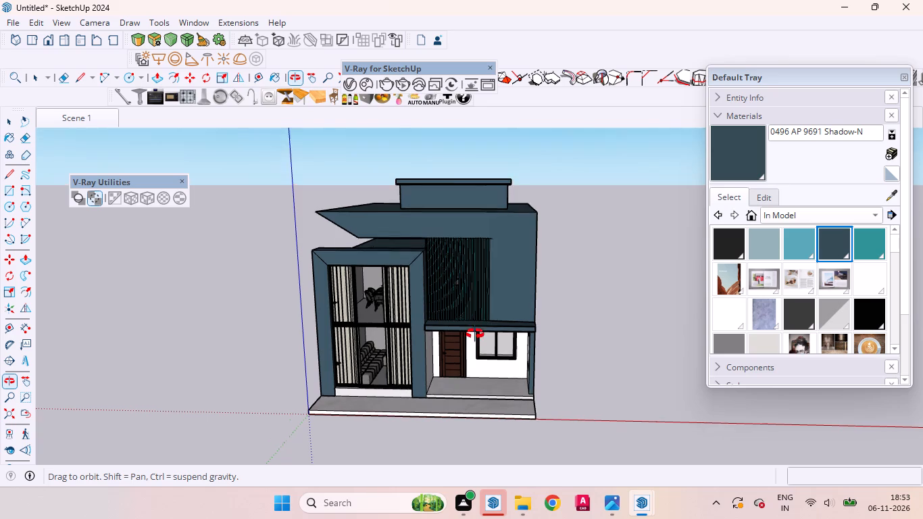
middle_click_drag(475, 334, 484, 371)
middle_click(484, 371)
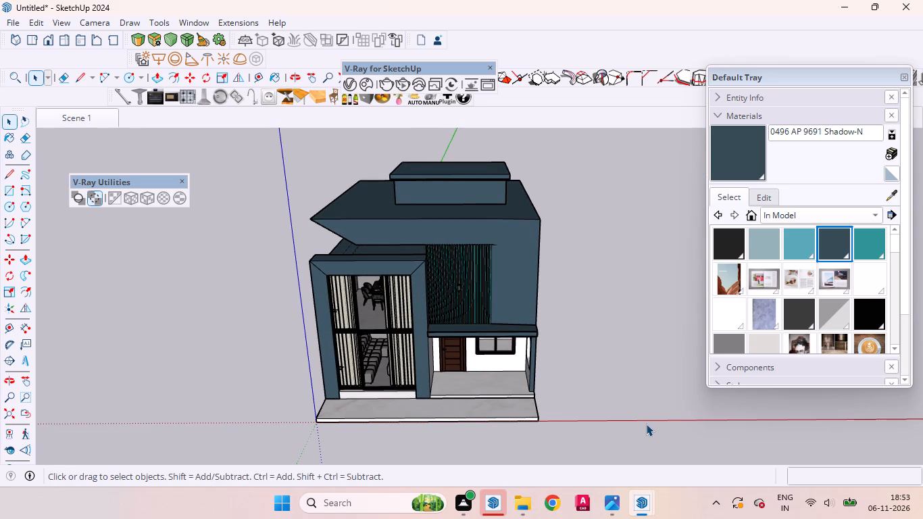
scroll(609, 425, "down", 1)
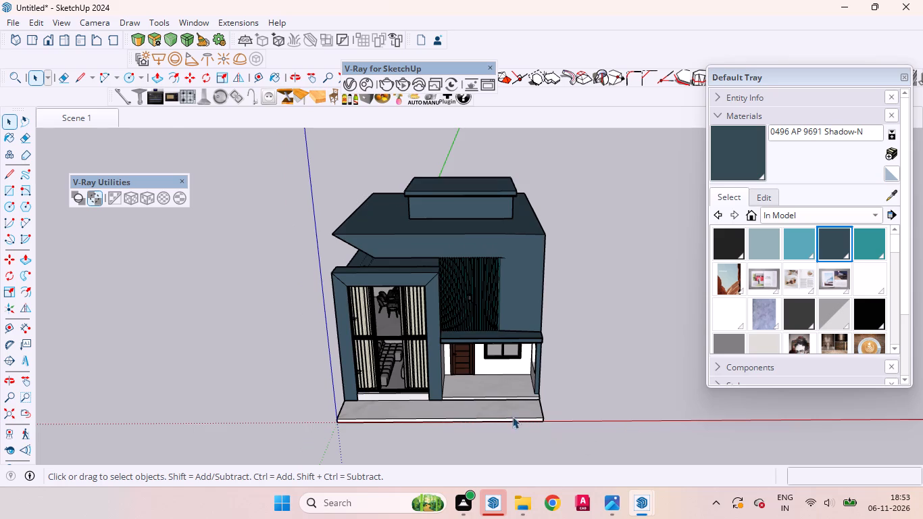
scroll(500, 415, "up", 11)
middle_click_drag(433, 395, 491, 303)
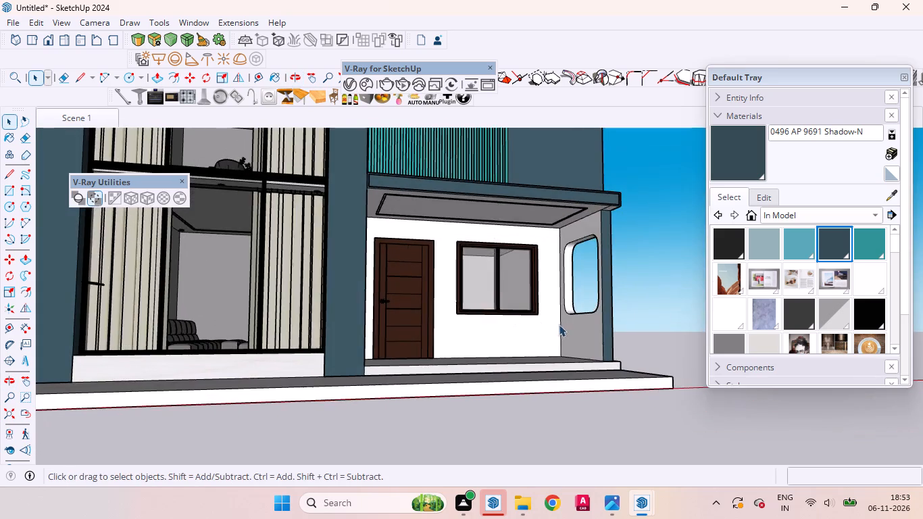
scroll(559, 324, "up", 8)
scroll(523, 348, "down", 10)
middle_click_drag(563, 386, 535, 482)
scroll(534, 478, "up", 1)
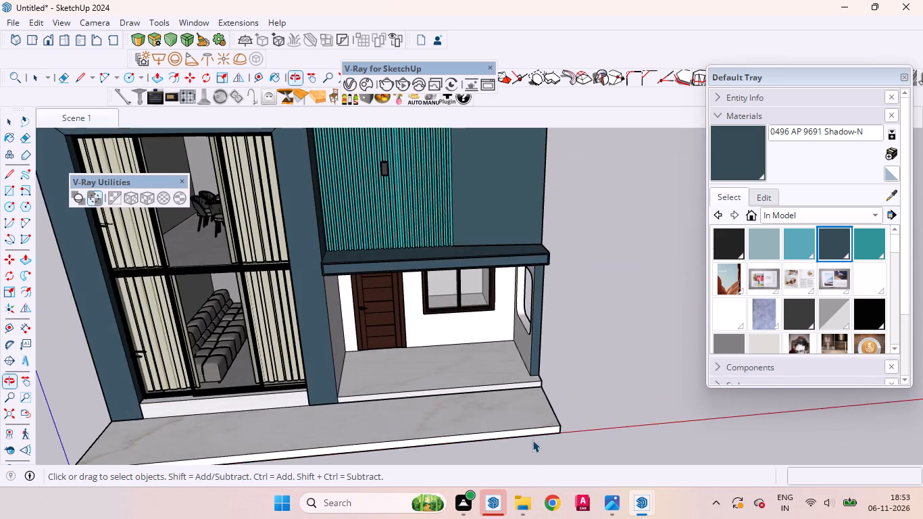
scroll(531, 410, "down", 11)
middle_click_drag(546, 402, 543, 447)
scroll(399, 403, "up", 4)
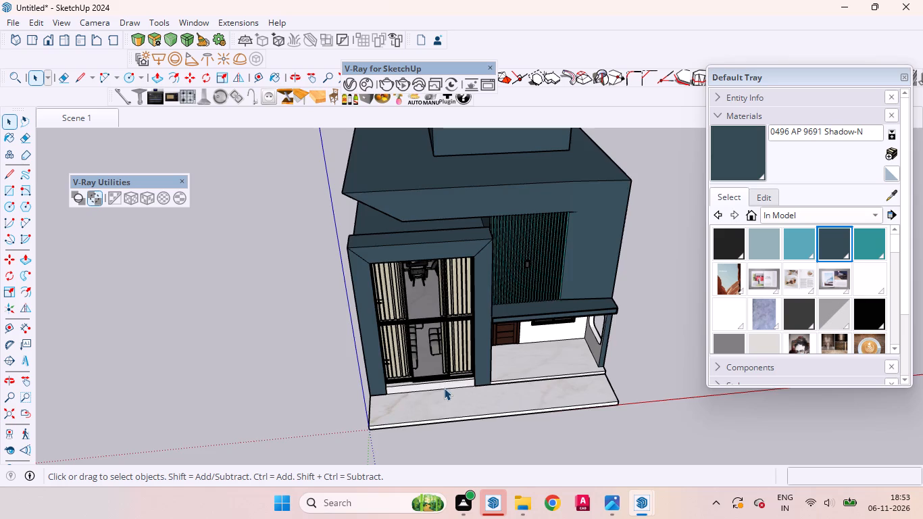
scroll(447, 388, "down", 4)
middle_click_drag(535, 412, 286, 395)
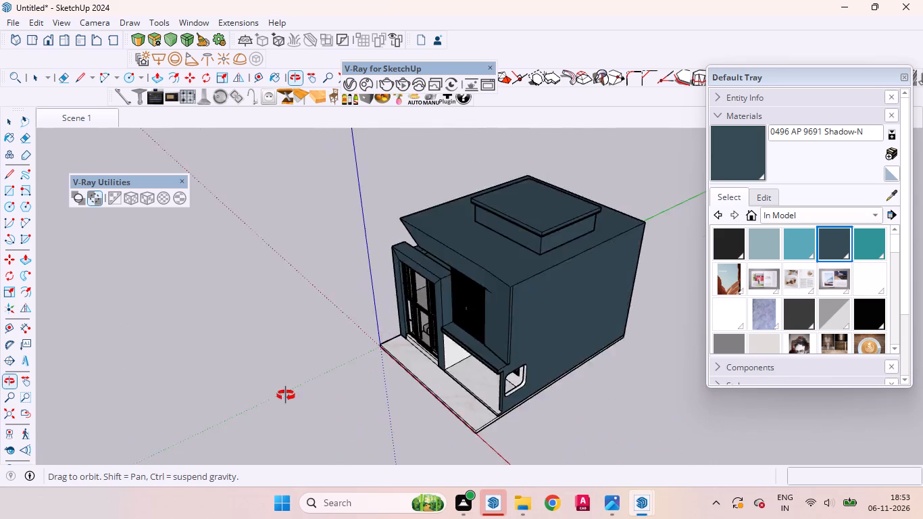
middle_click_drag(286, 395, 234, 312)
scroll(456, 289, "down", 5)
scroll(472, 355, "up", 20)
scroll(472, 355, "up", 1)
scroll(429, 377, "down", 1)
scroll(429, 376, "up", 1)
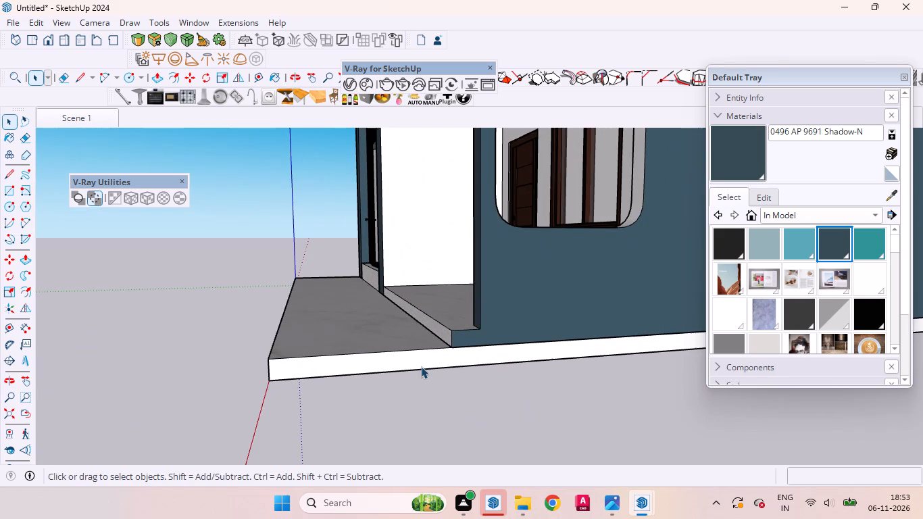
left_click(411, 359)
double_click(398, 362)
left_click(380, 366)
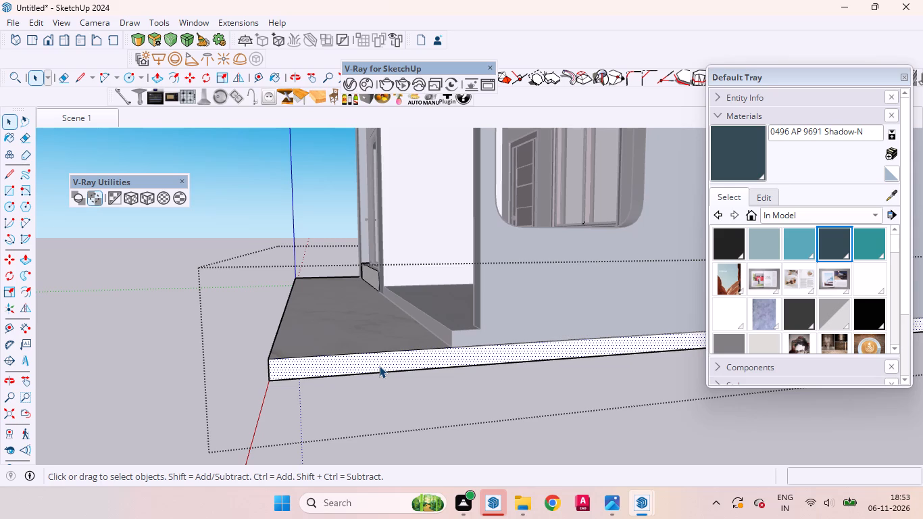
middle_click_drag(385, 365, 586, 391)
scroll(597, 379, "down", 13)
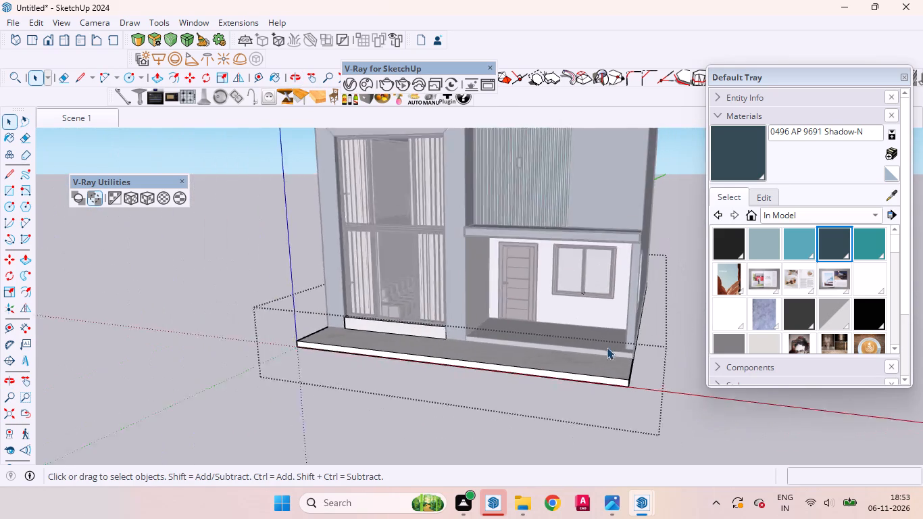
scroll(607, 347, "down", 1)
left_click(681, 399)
Inside the front platform group, split the slab at the bay column's corner with a 5' line across its top and a 7" line down its front face.
scroll(557, 369, "up", 4)
scroll(500, 337, "up", 1)
middle_click_drag(502, 343, 598, 441)
left_click(515, 366)
double_click(512, 364)
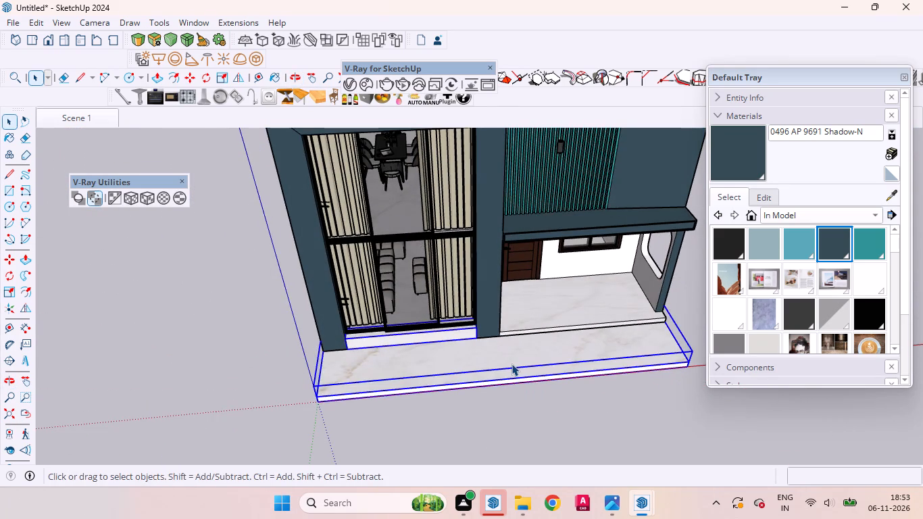
scroll(513, 381, "up", 4)
key("l")
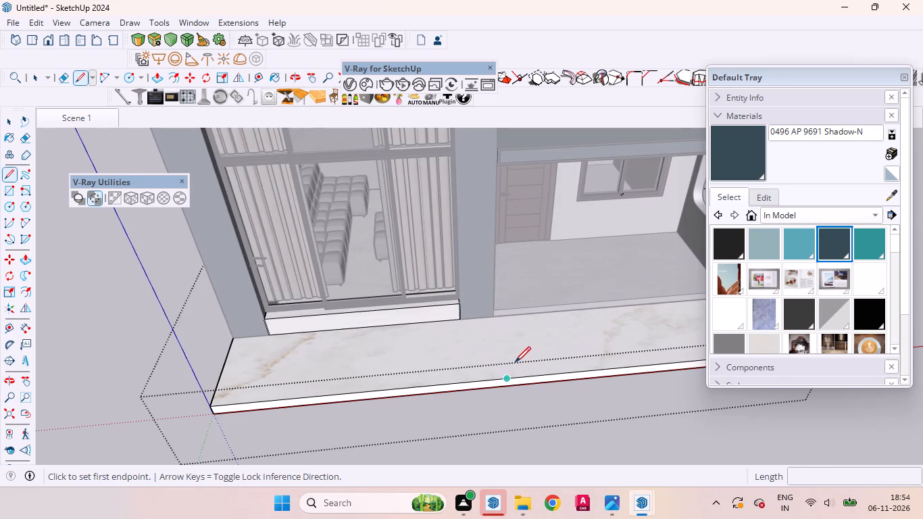
scroll(515, 360, "up", 6)
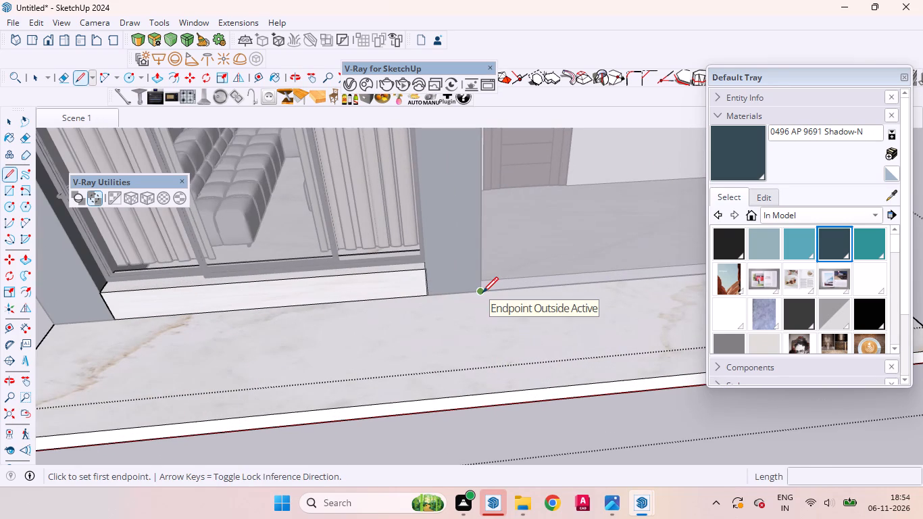
left_click(482, 293)
scroll(492, 353, "down", 5)
left_click(500, 379)
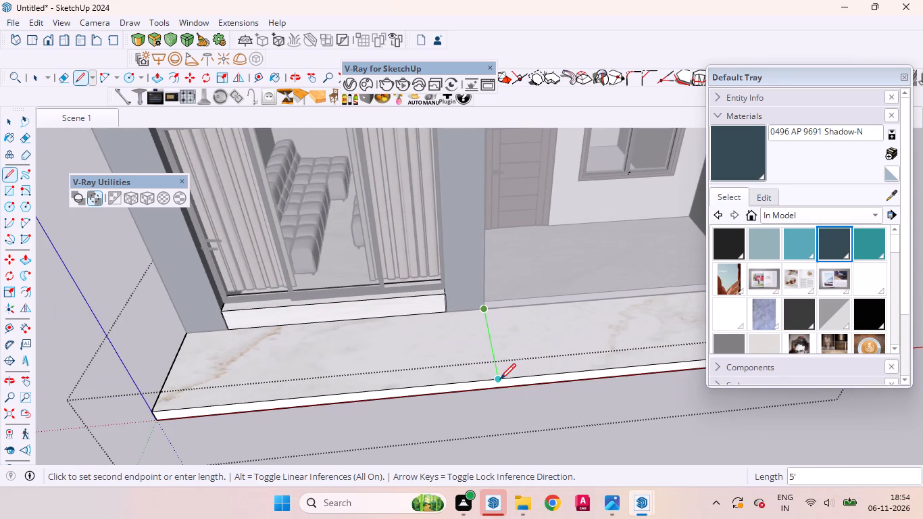
scroll(502, 391, "up", 9)
middle_click_drag(501, 385, 493, 311)
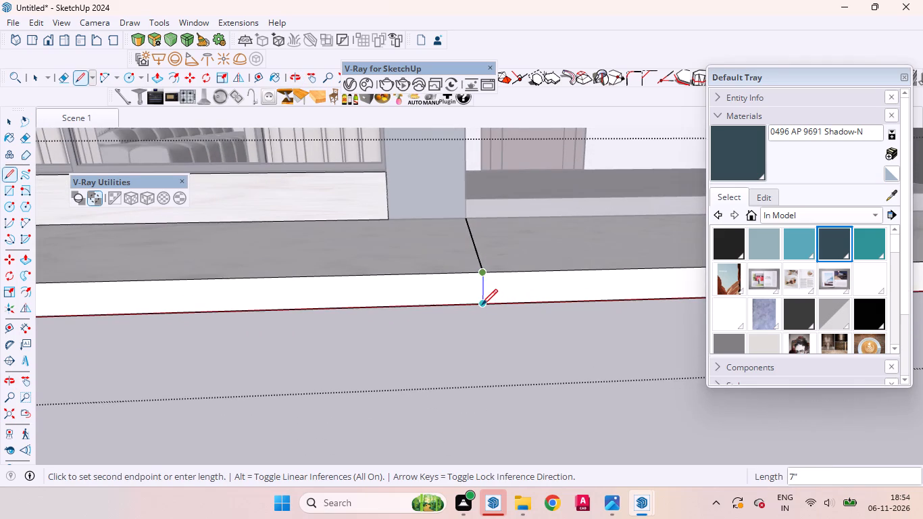
left_click(480, 308)
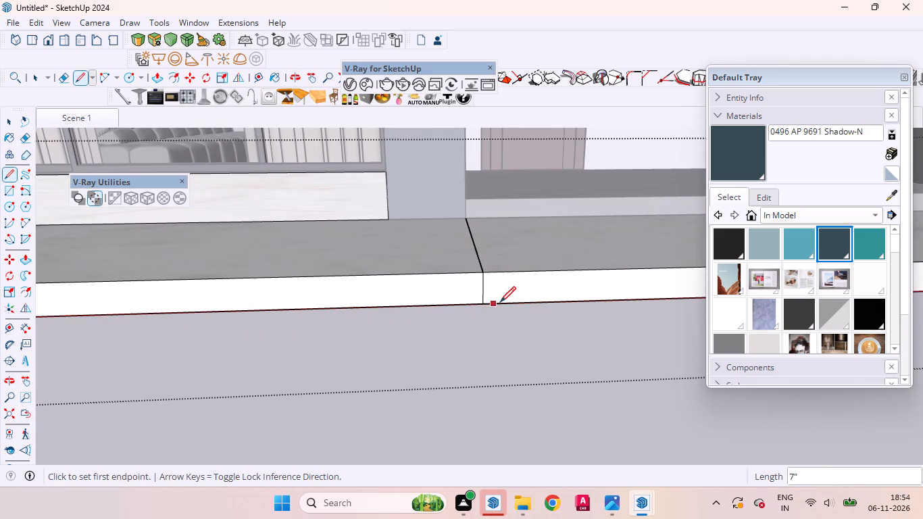
key("space")
left_click(516, 291)
Draw a diagonal line about 5' long across the platform's outer end face, from the porch's top corner to the front bottom corner.
scroll(378, 312, "down", 15)
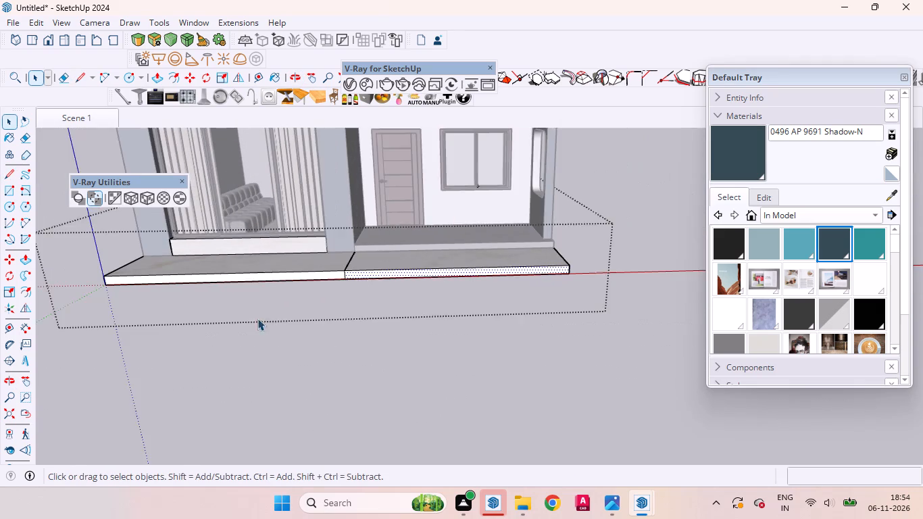
middle_click_drag(566, 283, 235, 285)
scroll(441, 254, "up", 10)
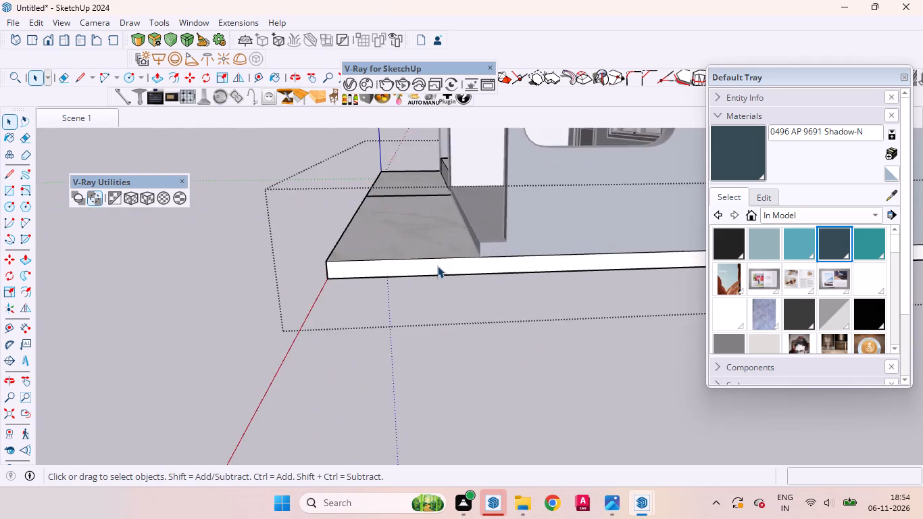
scroll(437, 266, "up", 4)
key("l")
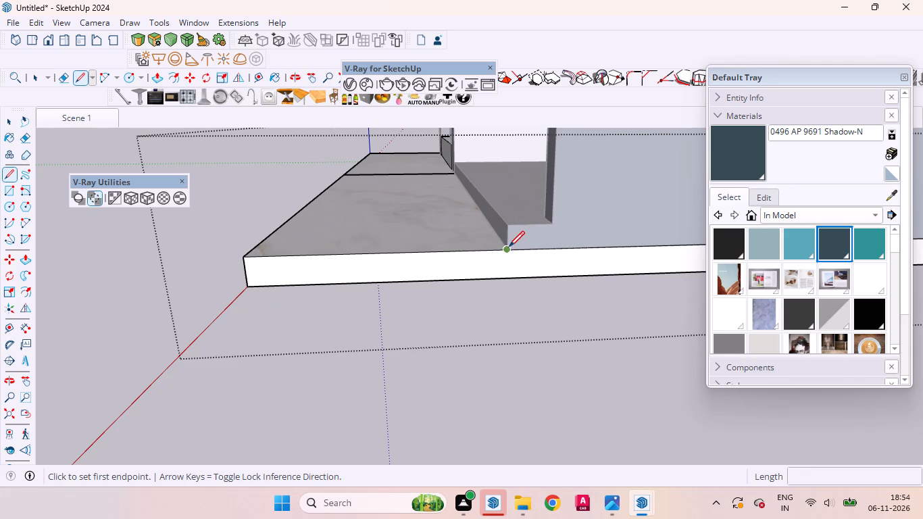
left_click(509, 247)
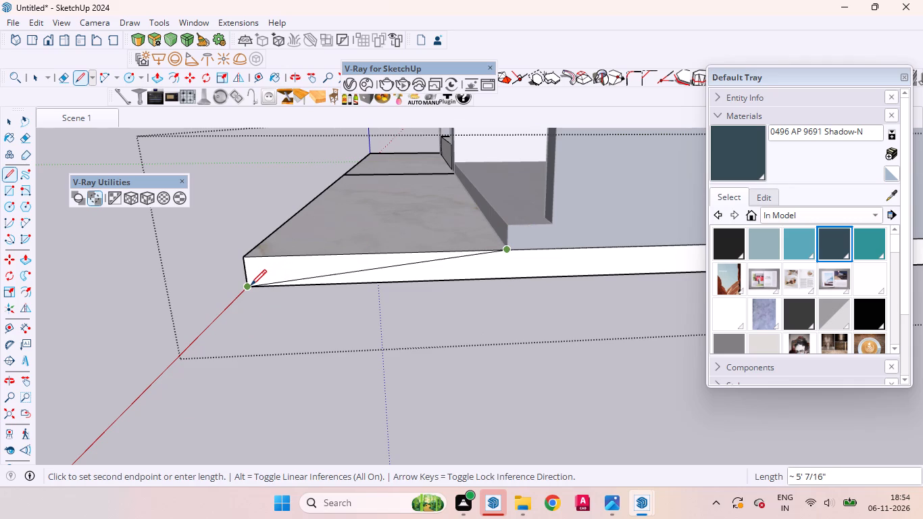
scroll(249, 280, "up", 8)
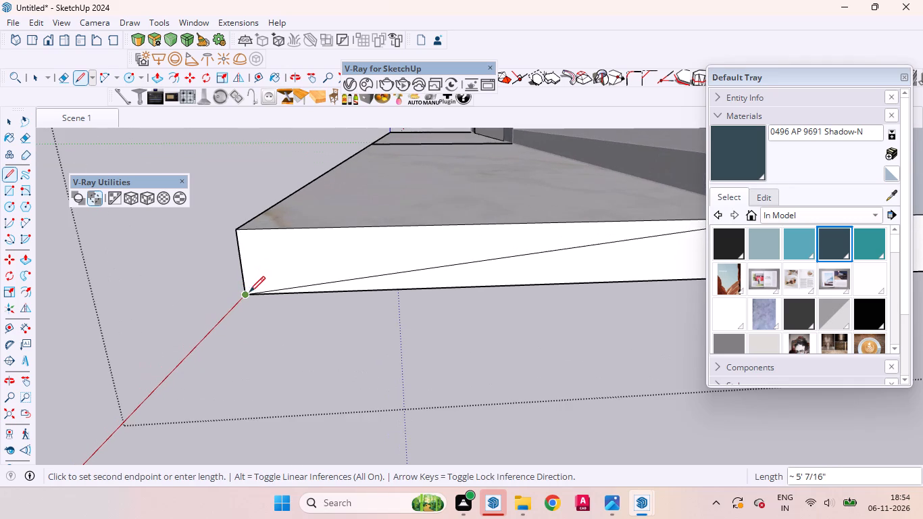
scroll(249, 290, "up", 3)
scroll(249, 289, "down", 1)
scroll(249, 289, "up", 11)
scroll(240, 293, "up", 11)
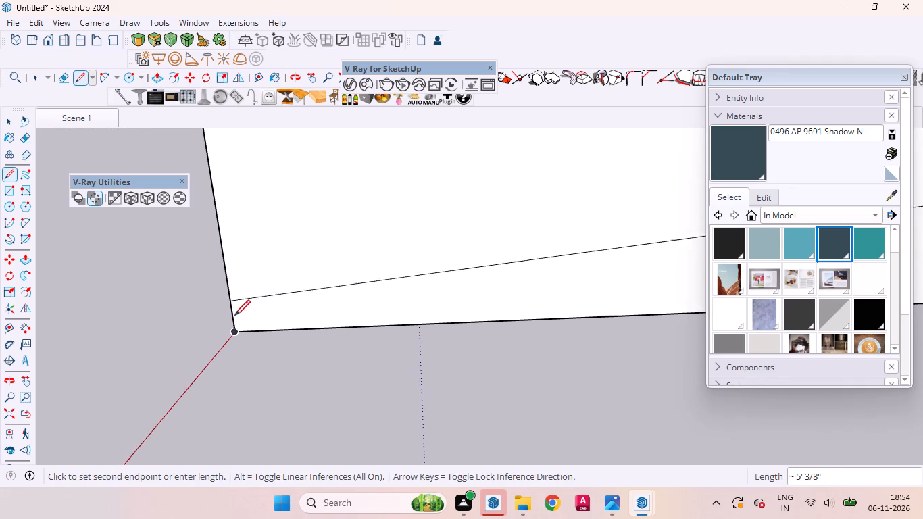
scroll(234, 316, "up", 2)
left_click(241, 333)
key("space")
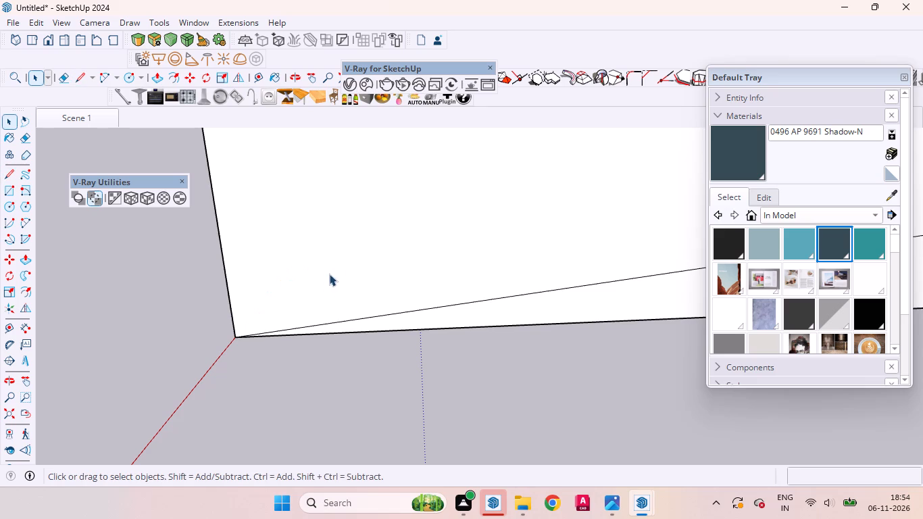
Push the triangle above the diagonal 15' back to the split line, cutting the porch-side slab into a ramp, and close the group.
left_click(329, 273)
scroll(321, 276, "down", 20)
scroll(321, 276, "down", 14)
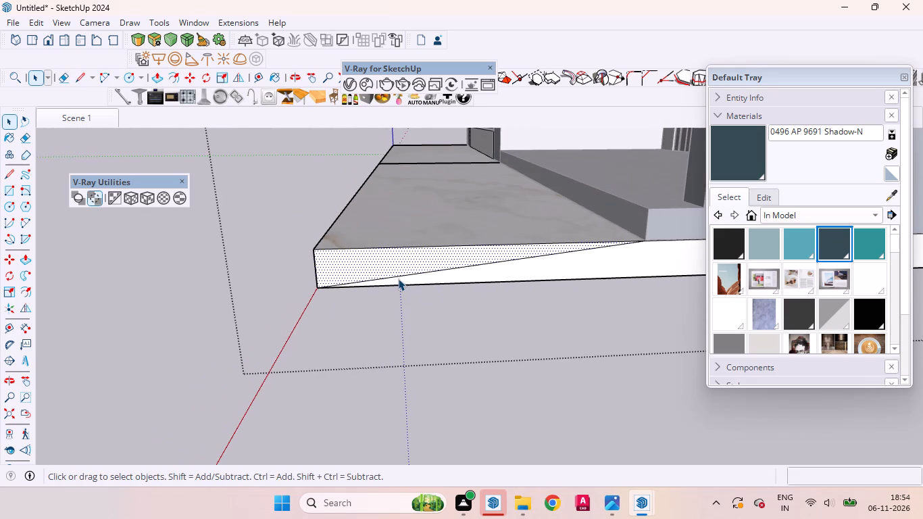
key("p")
scroll(410, 251, "up", 5)
left_click_drag(381, 259, 381, 257)
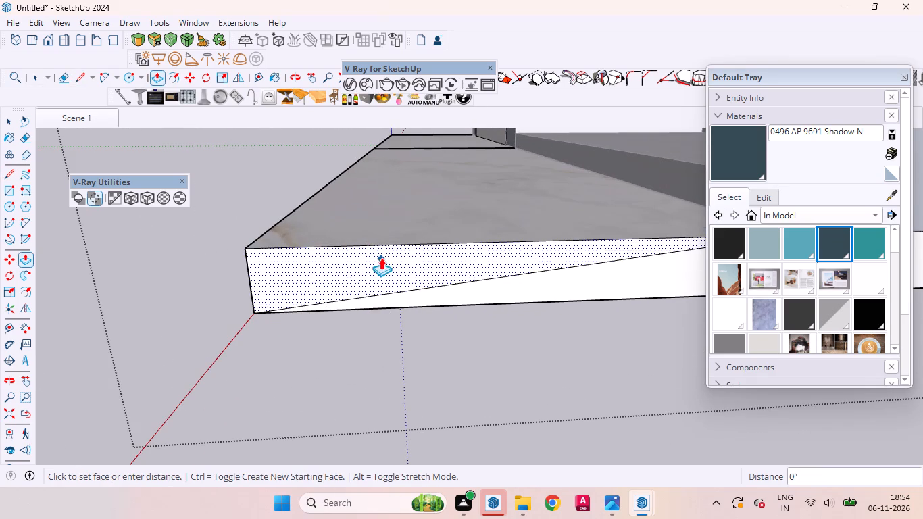
left_click_drag(381, 257, 381, 139)
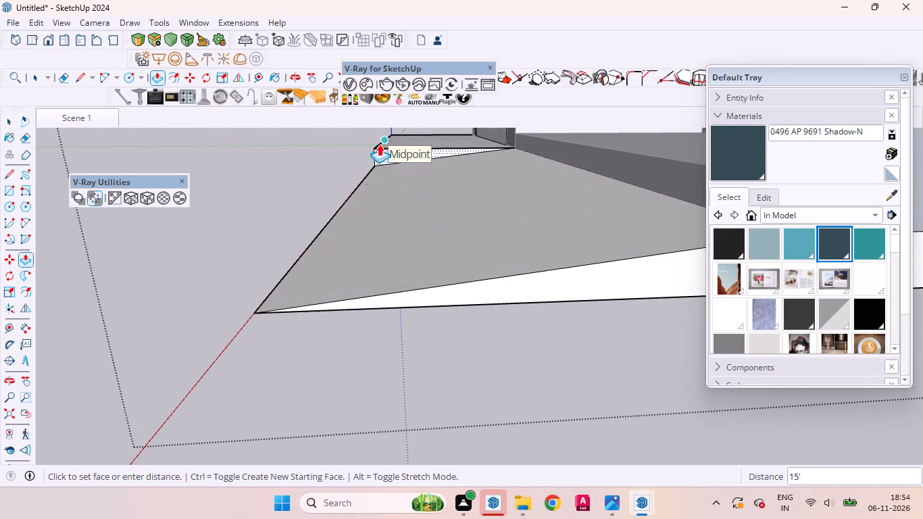
key("space")
middle_click_drag(318, 230, 664, 305)
scroll(596, 251, "down", 7)
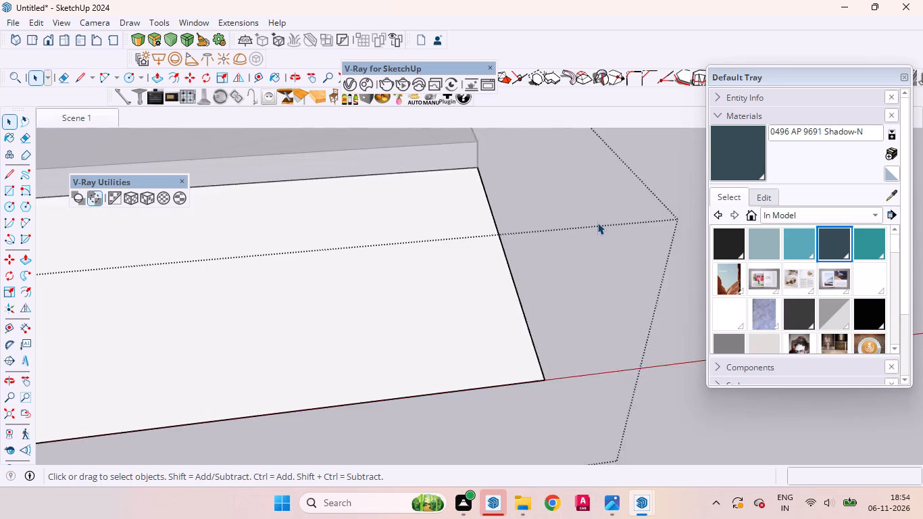
scroll(597, 222, "down", 17)
left_click(503, 331)
scroll(378, 241, "up", 10)
scroll(352, 285, "down", 2)
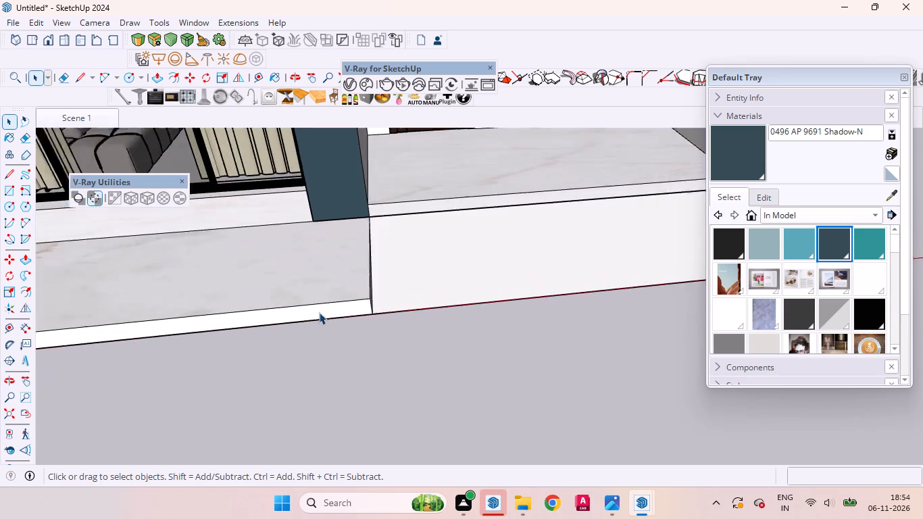
scroll(319, 312, "down", 6)
scroll(389, 301, "up", 2)
scroll(391, 302, "down", 8)
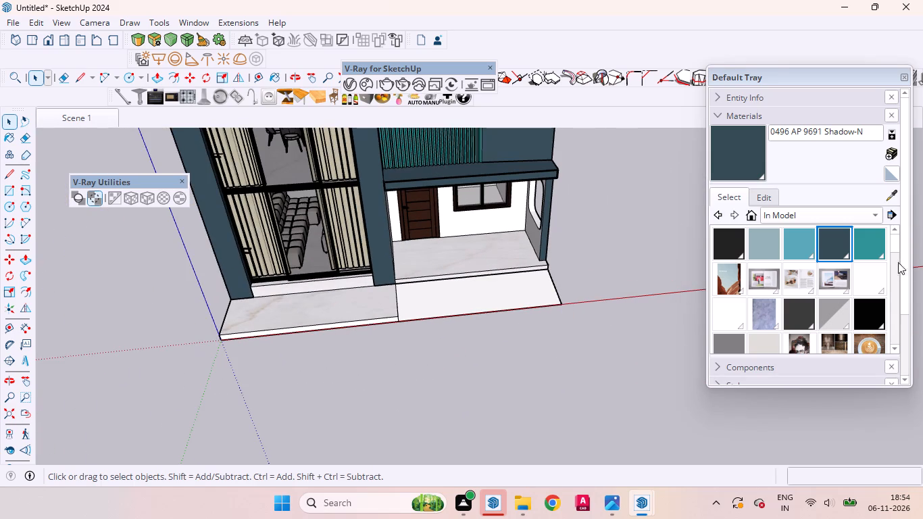
Show the Landscaping, Fencing and Vegetation material collection.
left_click_drag(890, 243, 882, 222)
left_click(876, 216)
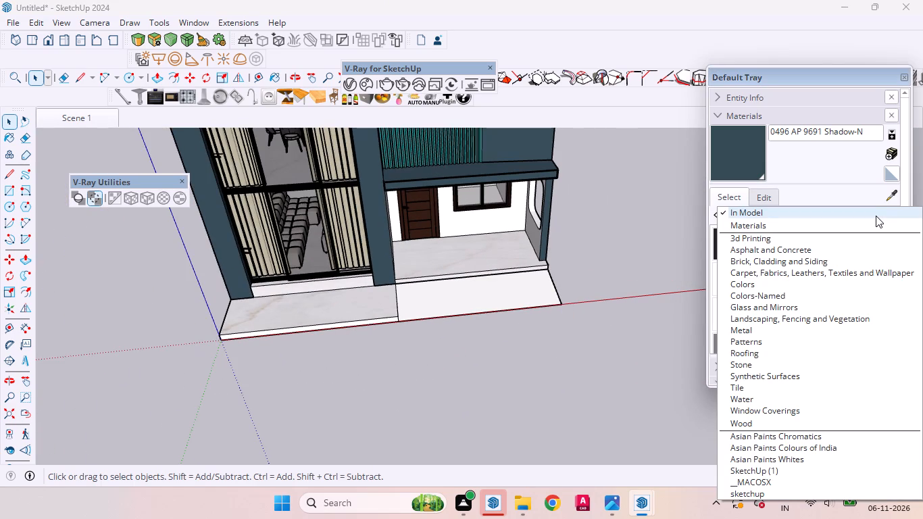
left_click(759, 323)
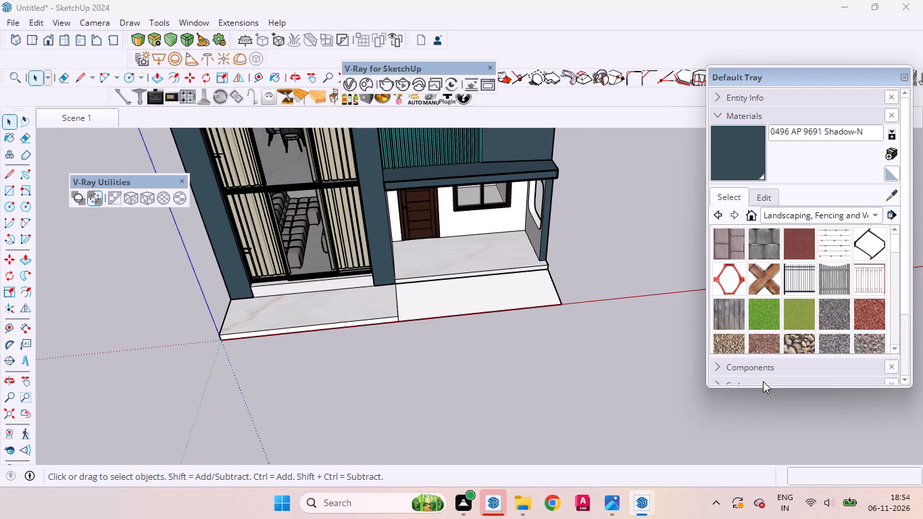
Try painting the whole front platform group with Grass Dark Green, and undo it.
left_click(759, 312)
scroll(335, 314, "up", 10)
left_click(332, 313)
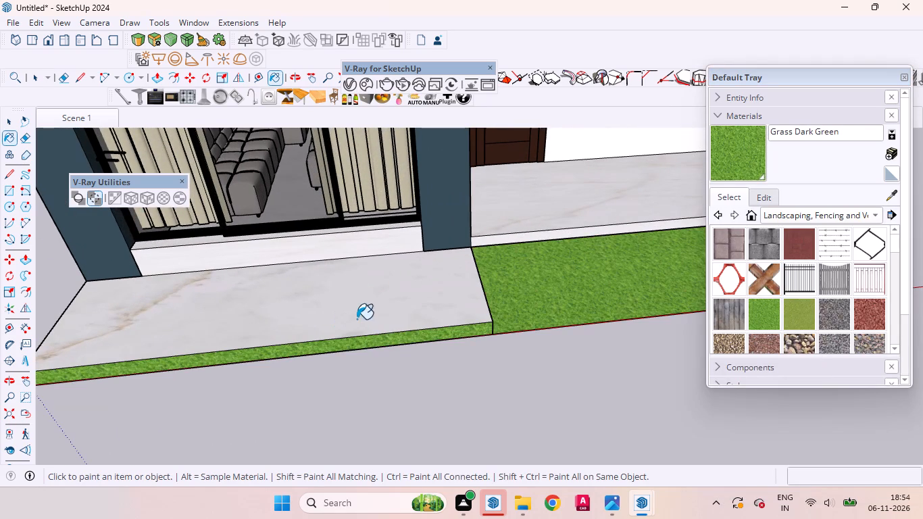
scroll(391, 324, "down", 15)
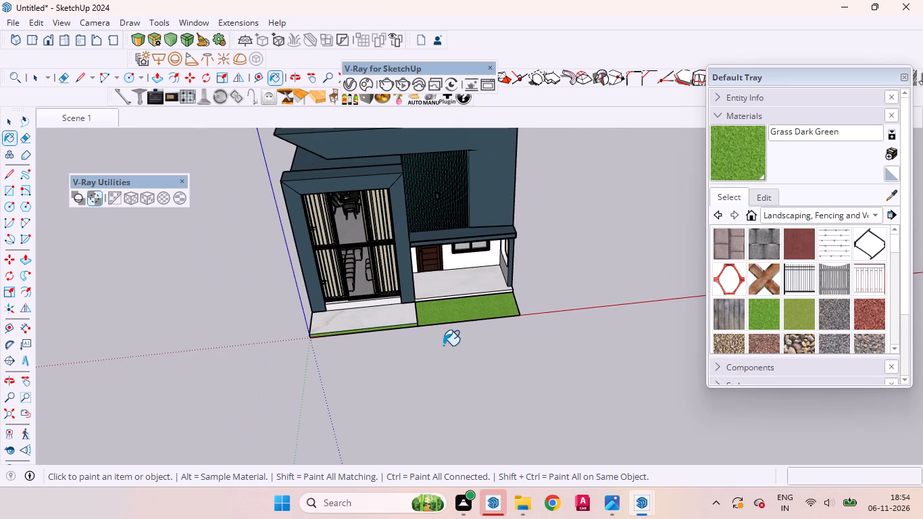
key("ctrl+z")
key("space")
Inside the platform group, draw a 15' line along the glazed bay's front to separate the slab's top from the interior floor.
scroll(391, 307, "up", 9)
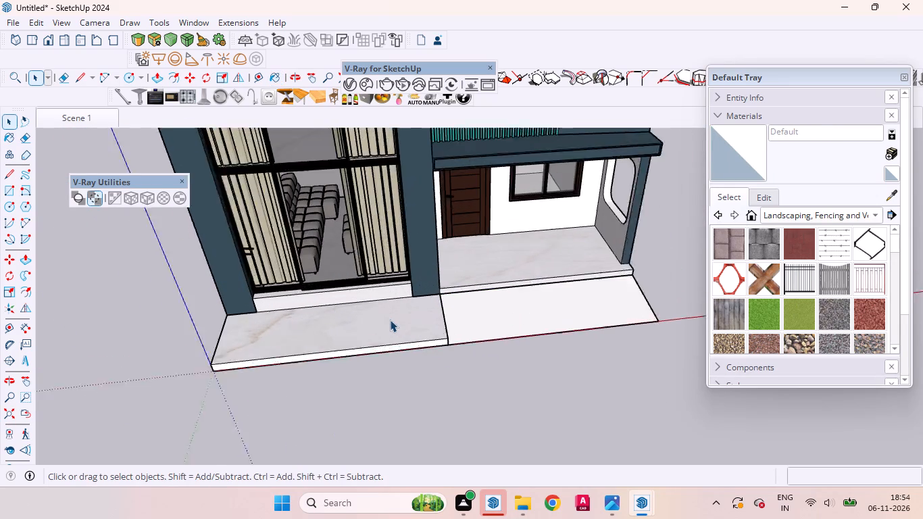
left_click(386, 335)
double_click(386, 335)
left_click(380, 333)
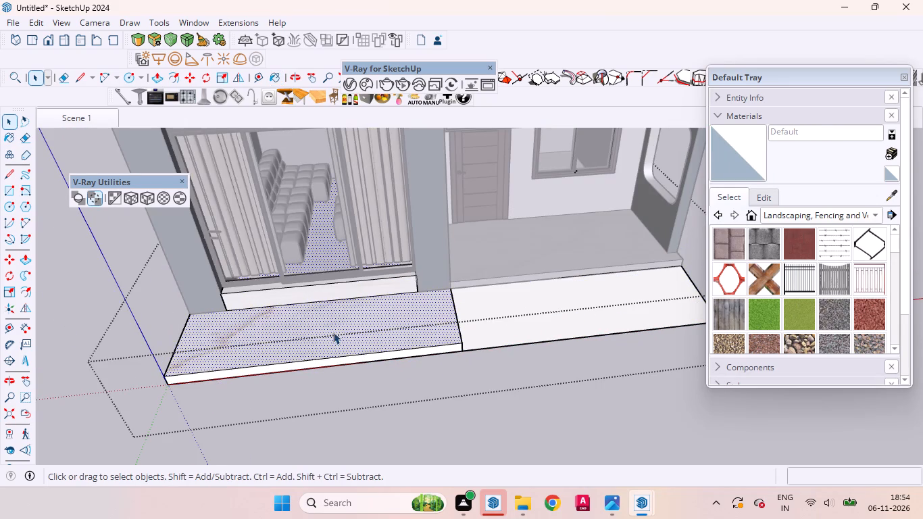
left_click(369, 341)
scroll(312, 314, "up", 3)
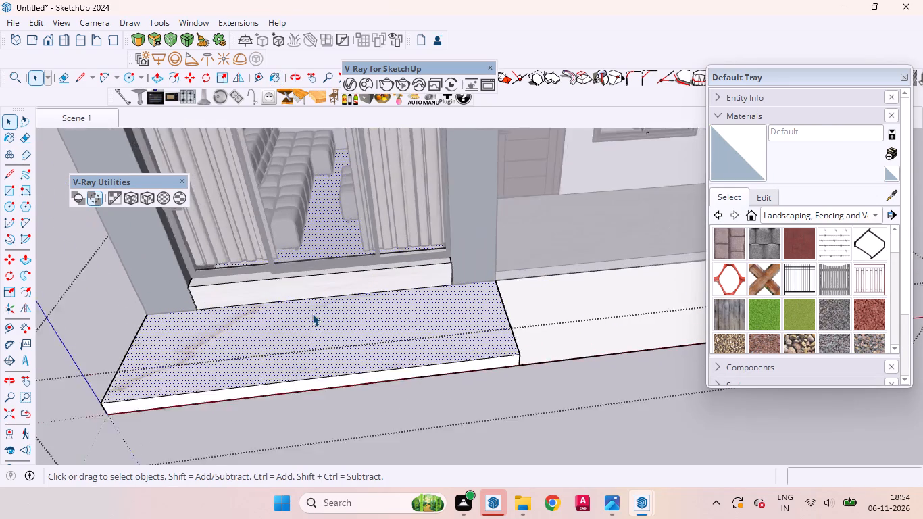
scroll(312, 314, "up", 2)
key("l")
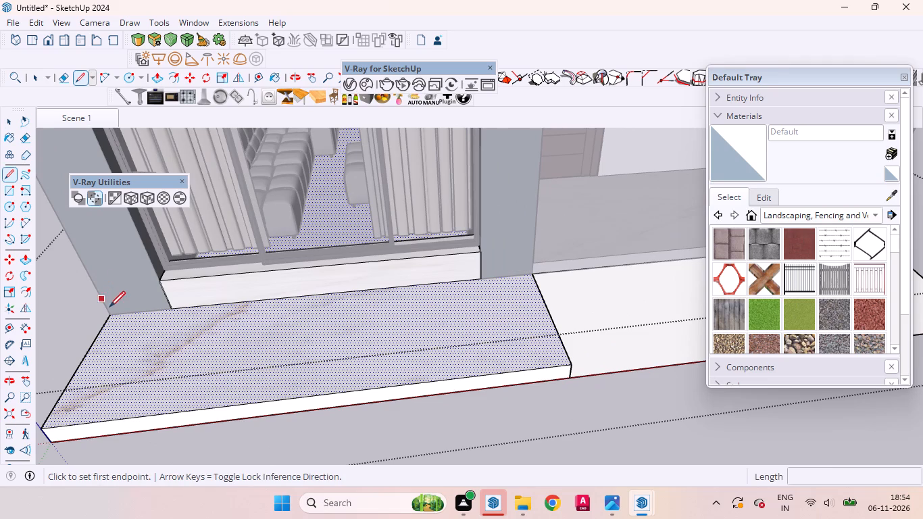
left_click(109, 312)
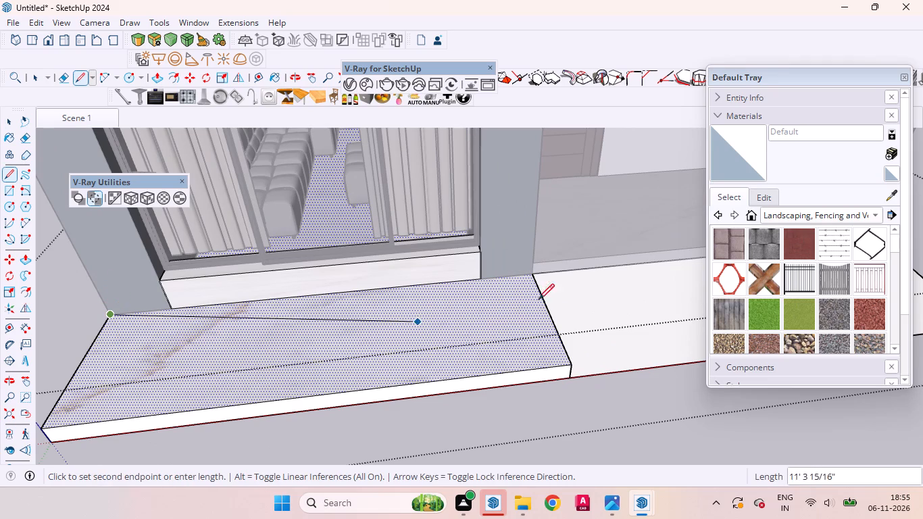
left_click(527, 276)
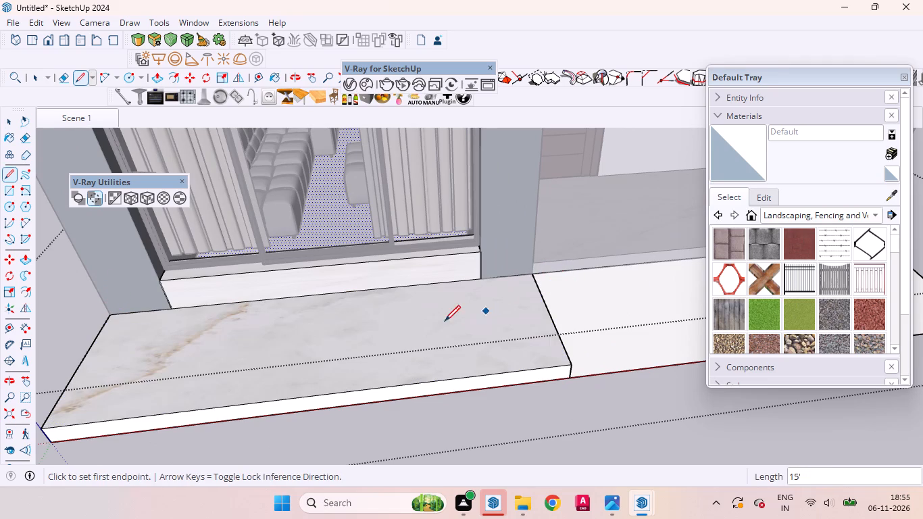
key("space")
Paint the top, front and ramp-side faces of the slab before the glazed bay with Grass Dark Green, and close the group.
left_click(345, 314)
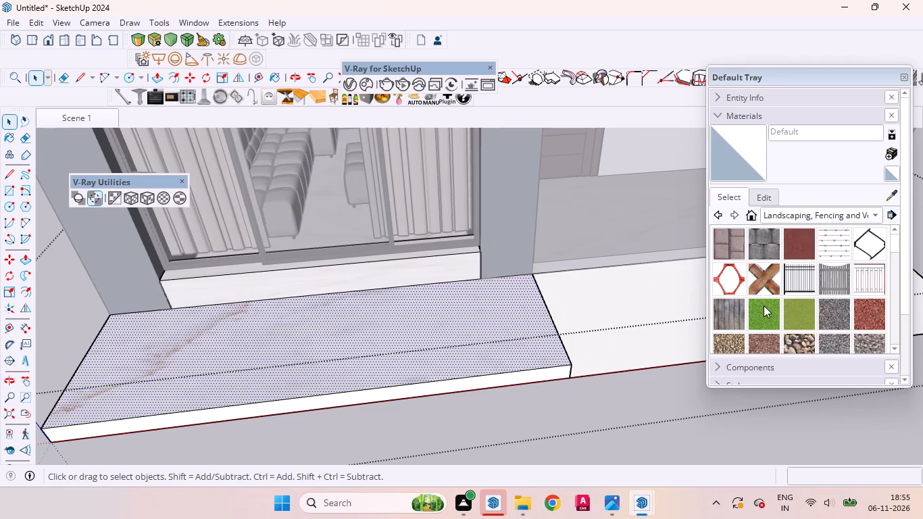
left_click(766, 314)
left_click(444, 334)
scroll(468, 322, "down", 11)
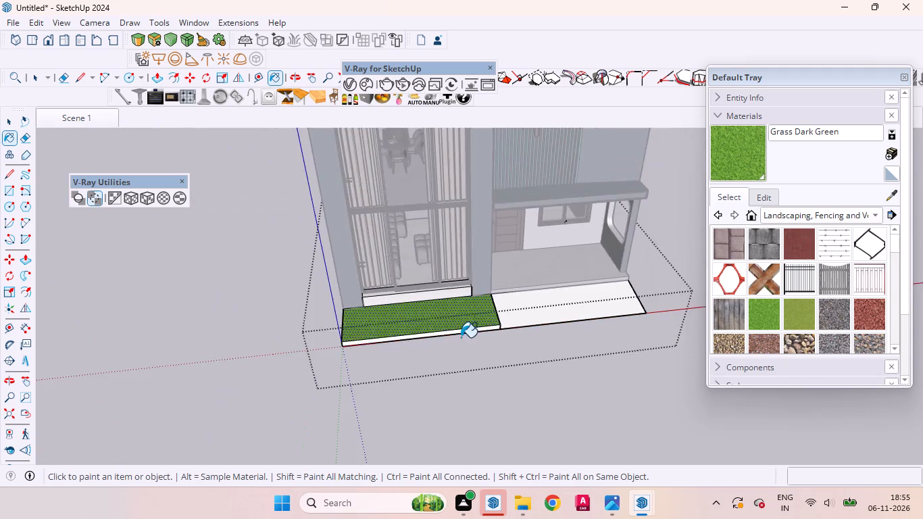
scroll(457, 347, "up", 14)
middle_click_drag(534, 323, 454, 293)
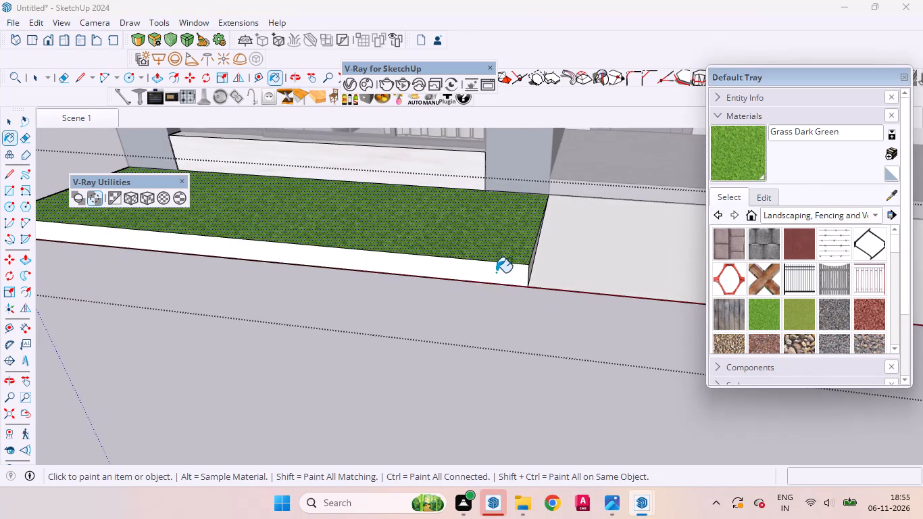
left_click(496, 273)
scroll(538, 278, "up", 10)
middle_click_drag(537, 266, 471, 247)
scroll(498, 256, "up", 1)
left_click(526, 253)
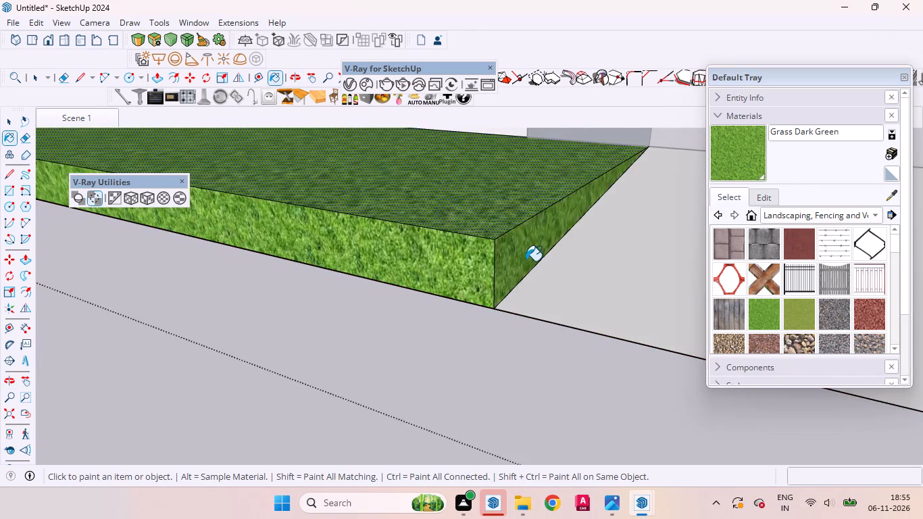
scroll(549, 284, "down", 20)
middle_click_drag(526, 308, 726, 331)
scroll(526, 308, "up", 1)
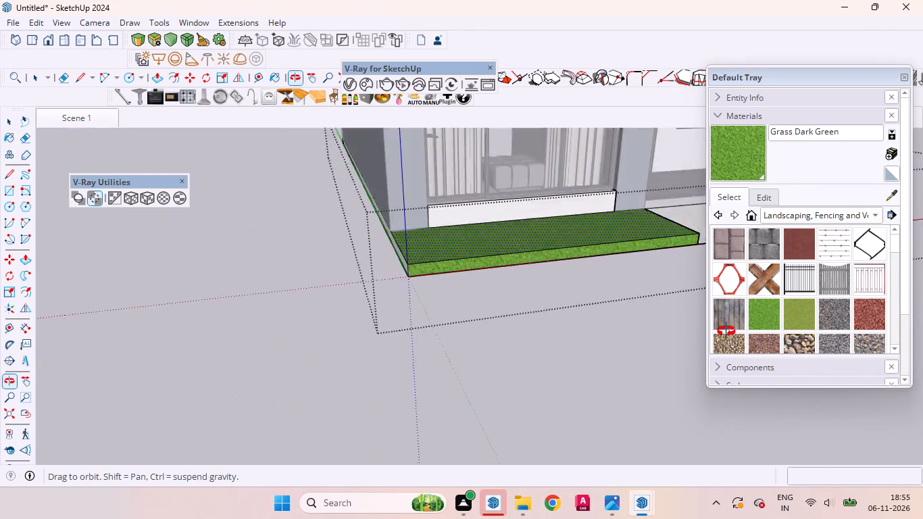
middle_click_drag(726, 331, 730, 337)
scroll(384, 322, "down", 10)
scroll(376, 307, "up", 5)
key("space")
left_click(332, 352)
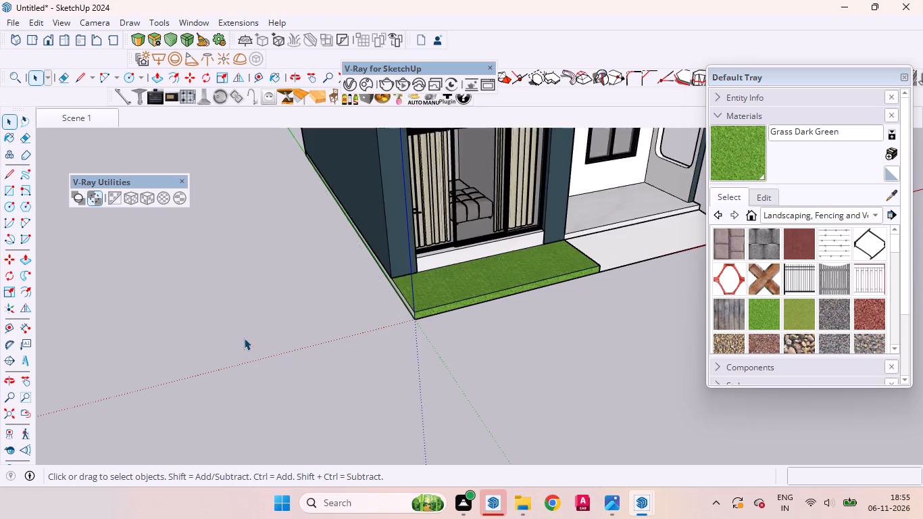
Return to the saved Scene 1 view of the front facade.
scroll(244, 338, "down", 11)
scroll(345, 338, "up", 1)
middle_click_drag(341, 339, 248, 243)
scroll(494, 395, "down", 5)
scroll(514, 295, "up", 5)
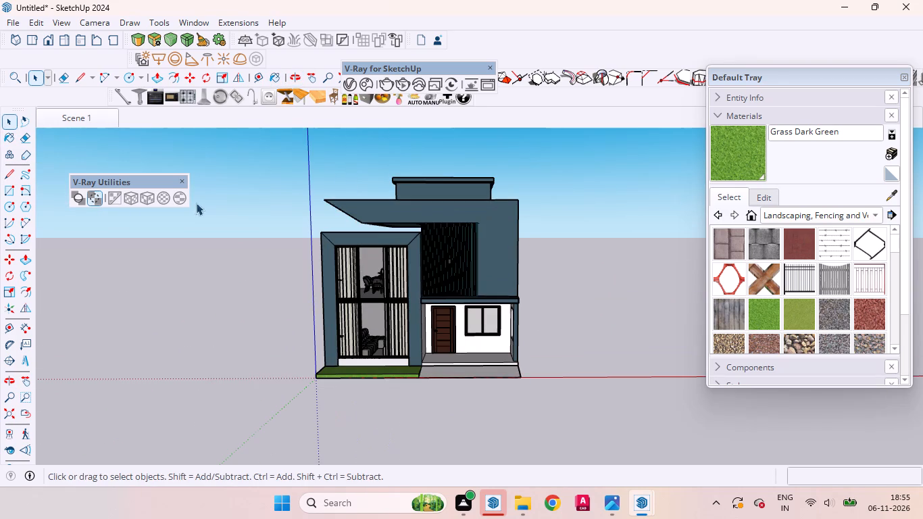
left_click(56, 117)
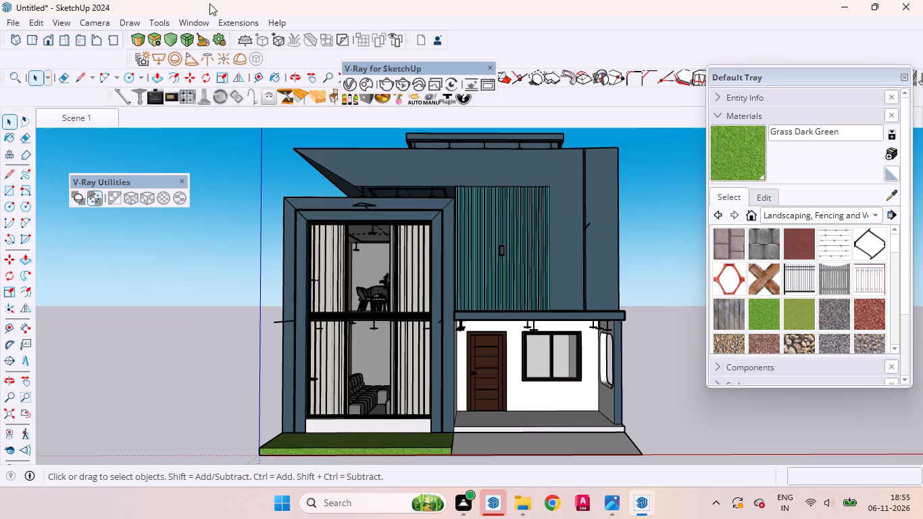
Search the 3D Warehouse for plants.
left_click(197, 20)
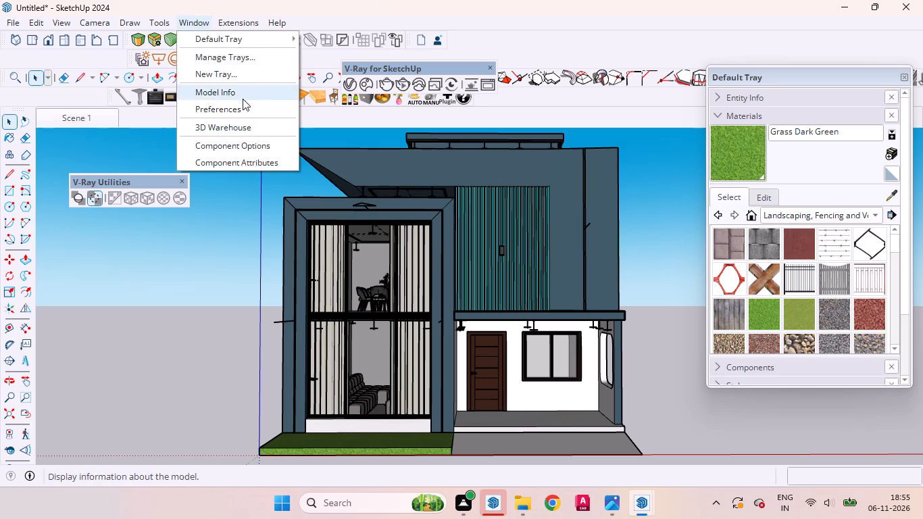
left_click(228, 126)
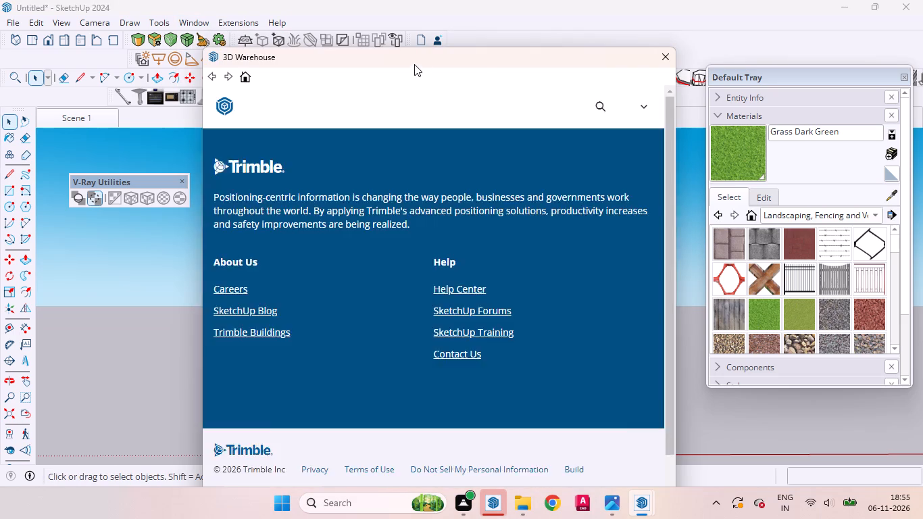
left_click_drag(411, 62, 418, 31)
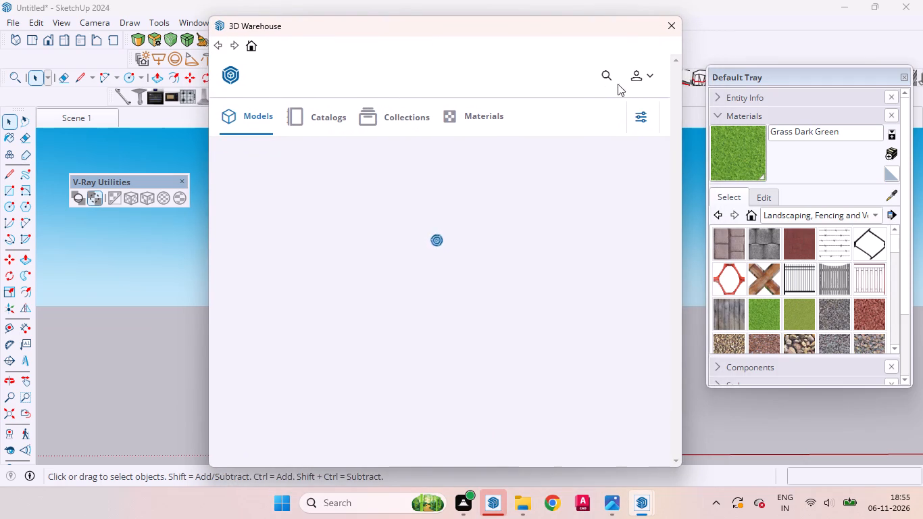
left_click(605, 76)
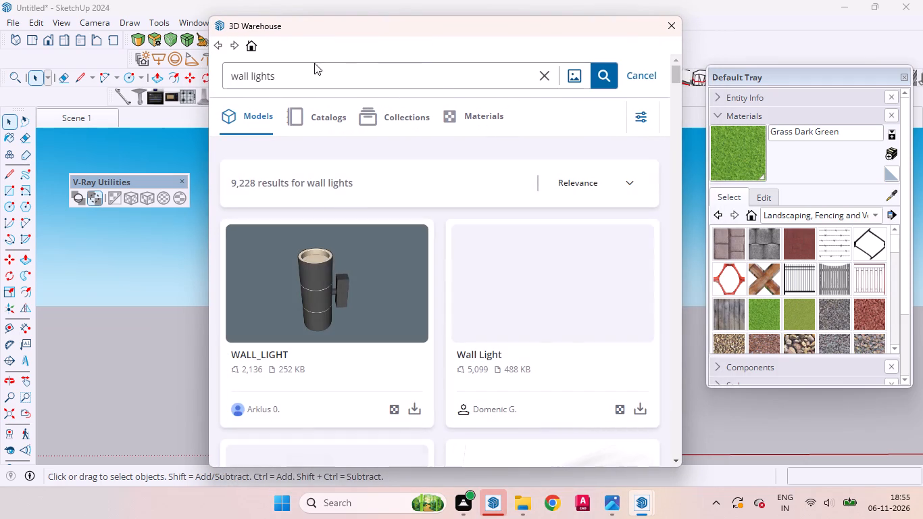
left_click_drag(282, 77, 211, 74)
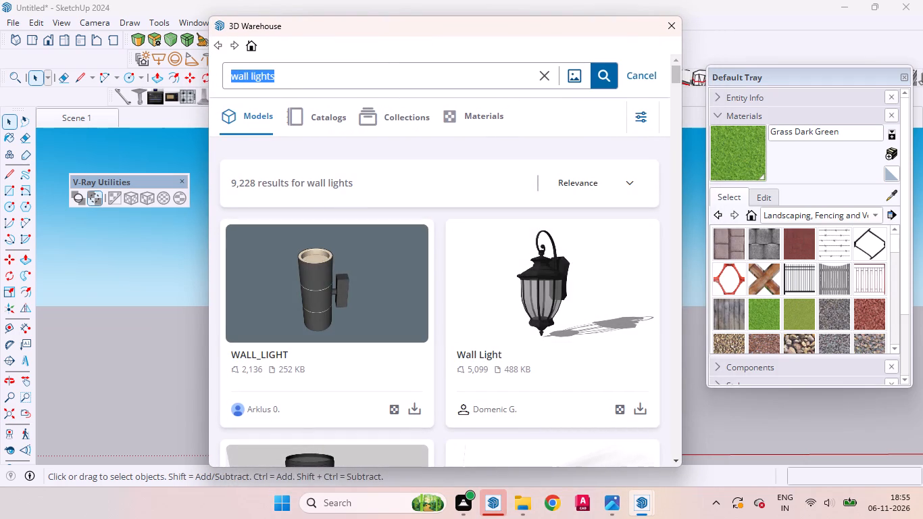
key("BackSpace")
type("plants")
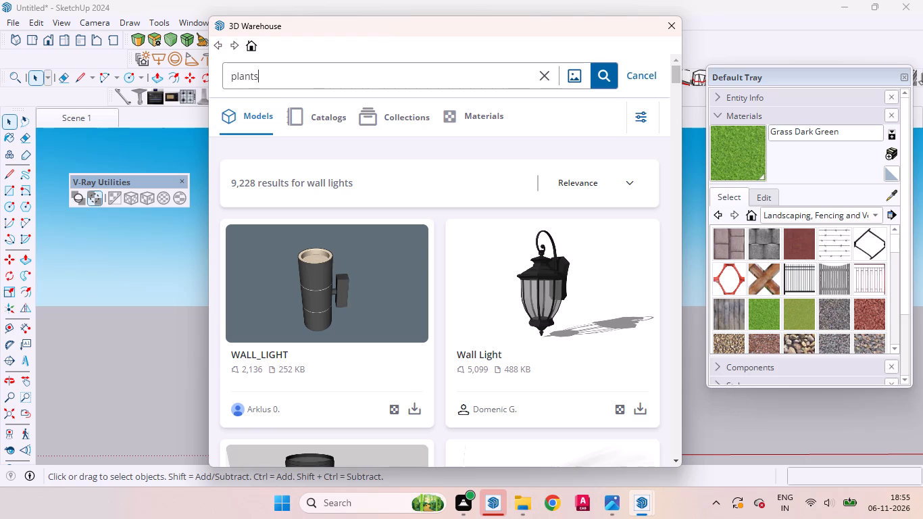
key("Return")
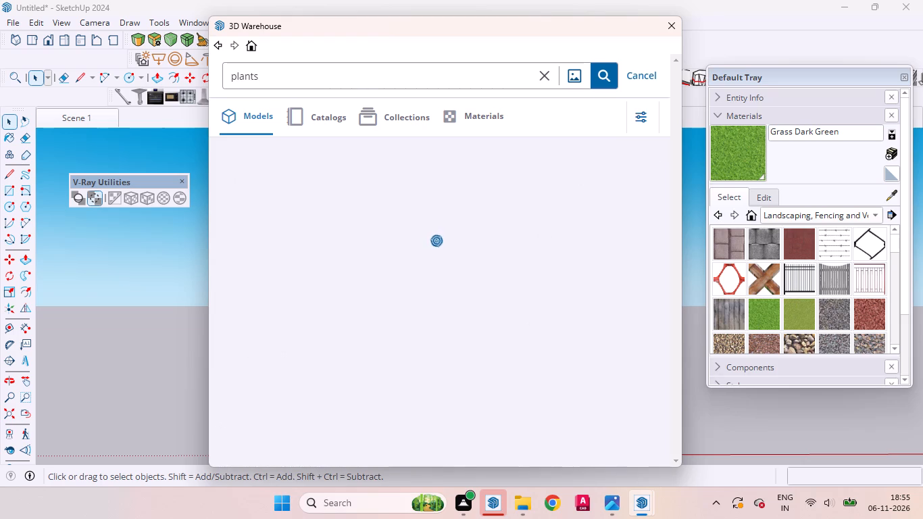
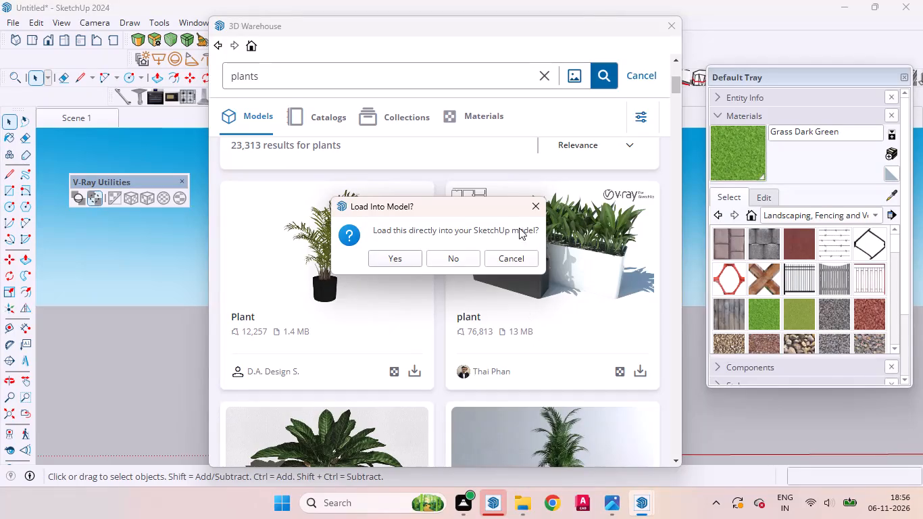
Dismiss the pending model import and browse the 3D Warehouse results for plants to find a suitable potted plant.
left_click(532, 212)
scroll(503, 278, "down", 1)
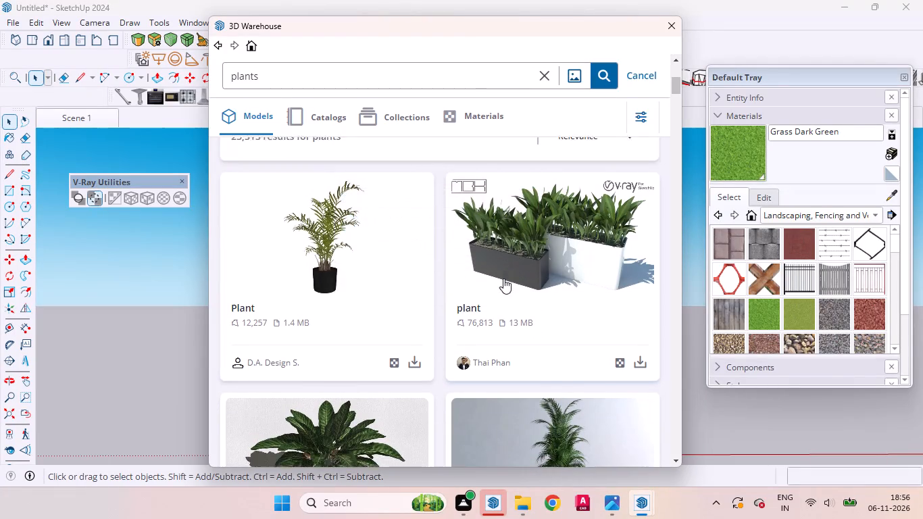
scroll(503, 278, "down", 1)
scroll(397, 283, "up", 1)
scroll(387, 247, "down", 1)
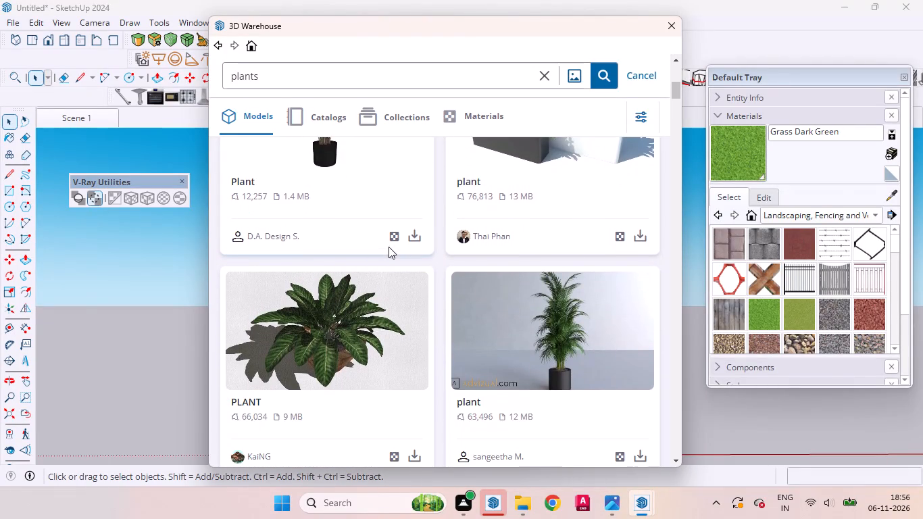
scroll(389, 247, "down", 1)
scroll(410, 245, "up", 1)
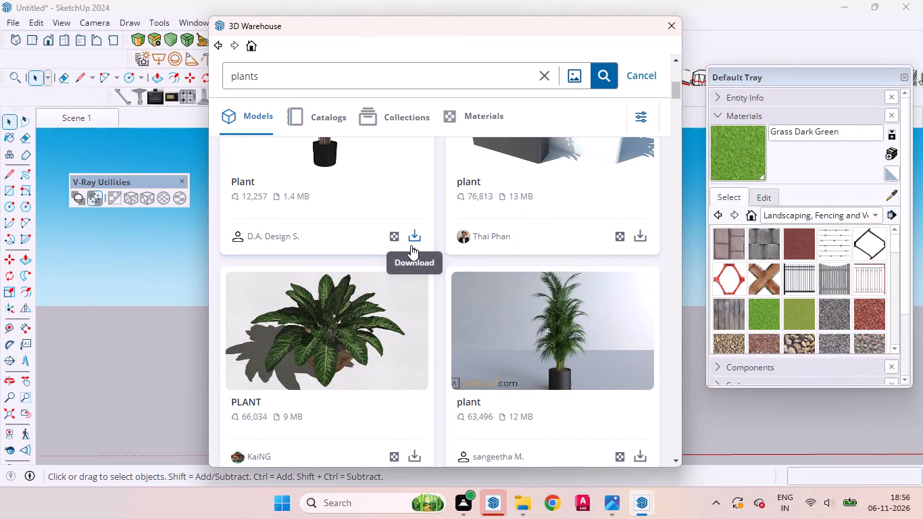
scroll(411, 248, "up", 2)
scroll(407, 250, "down", 2)
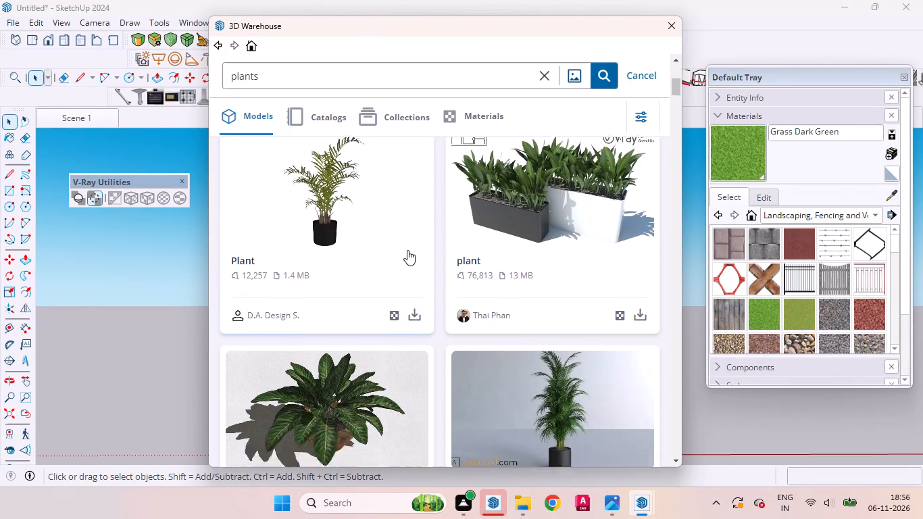
scroll(407, 250, "down", 4)
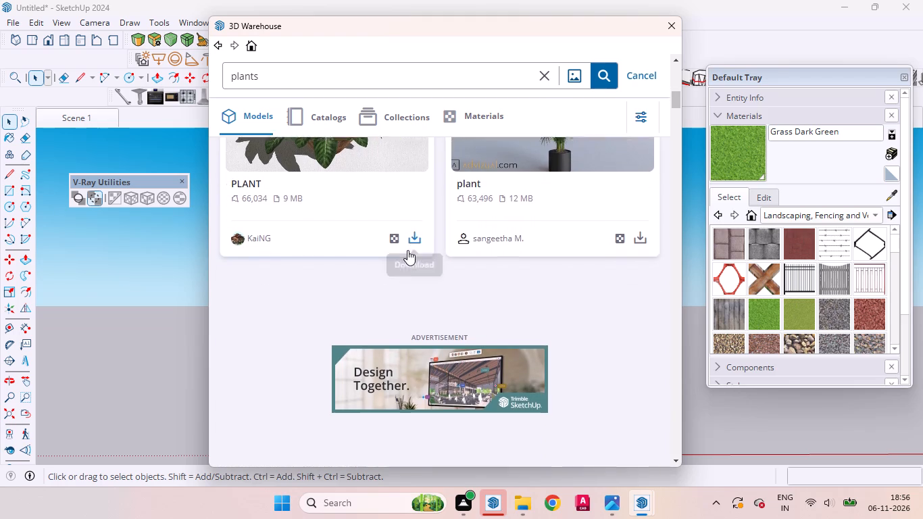
scroll(407, 250, "down", 8)
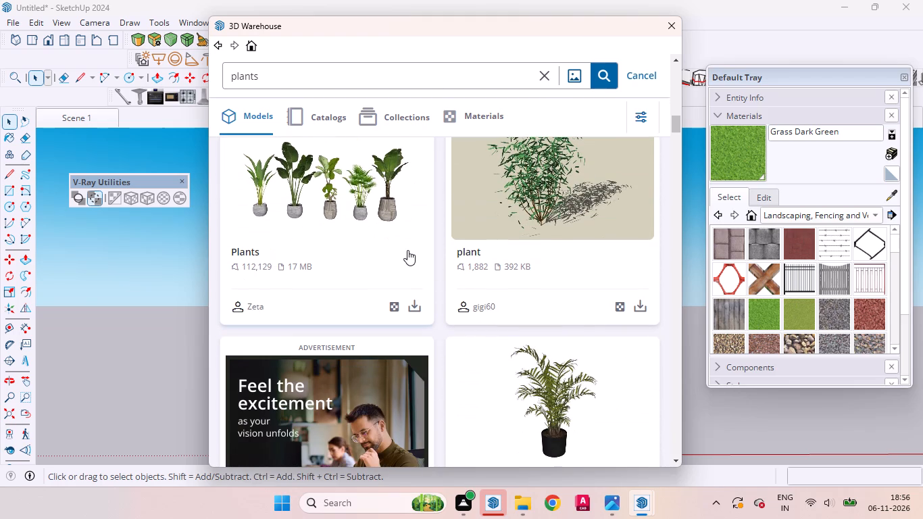
left_click(414, 304)
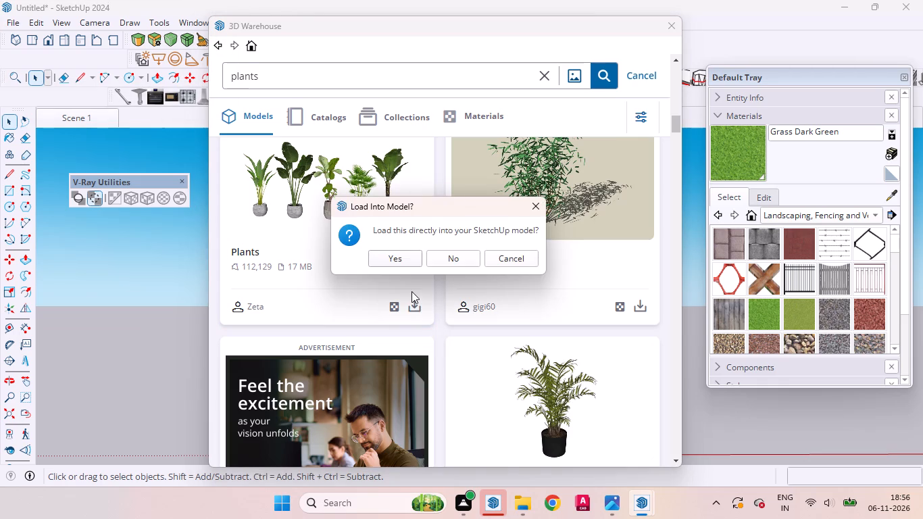
left_click(536, 207)
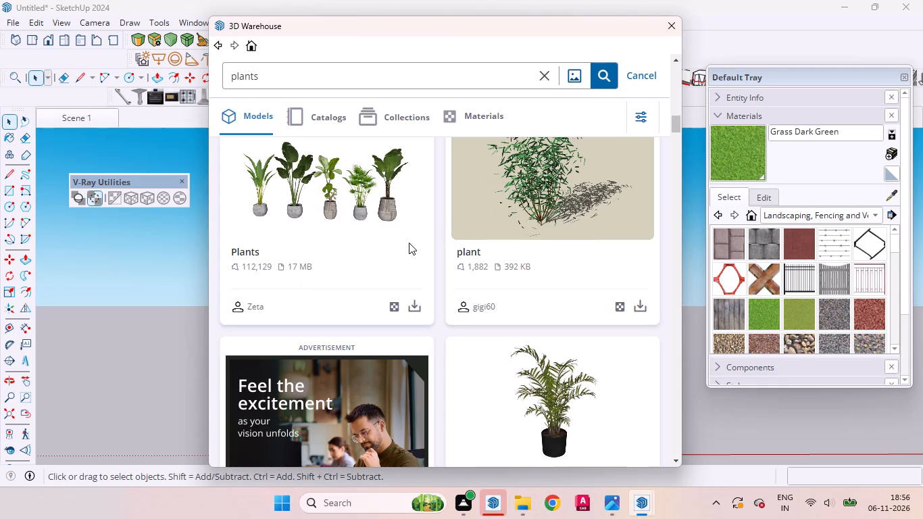
Load the 3 MB "plant" model, a slender tree in a white pot, from 3D Warehouse directly into the model.
scroll(409, 243, "down", 4)
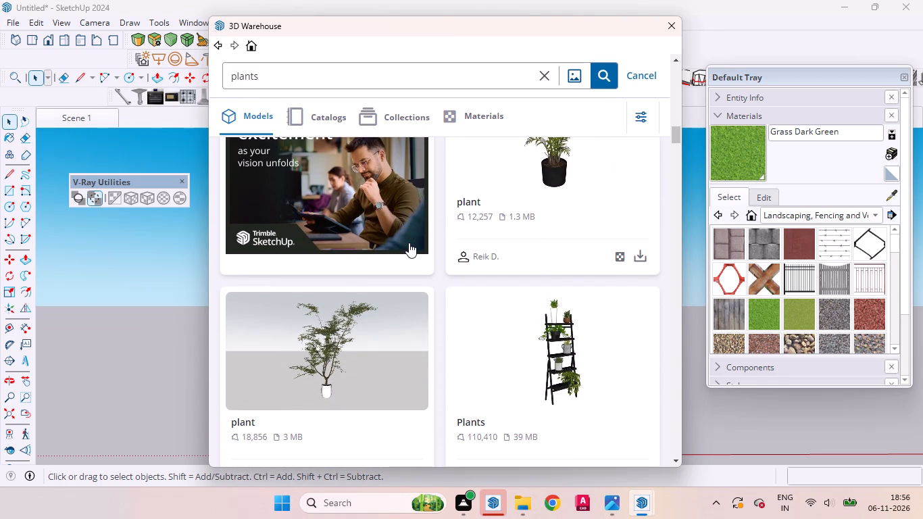
scroll(406, 240, "down", 2)
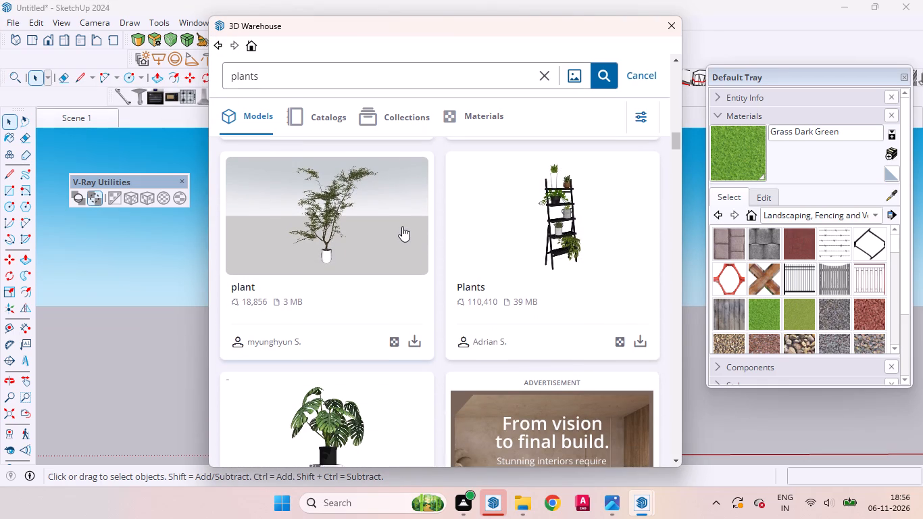
scroll(357, 217, "down", 2)
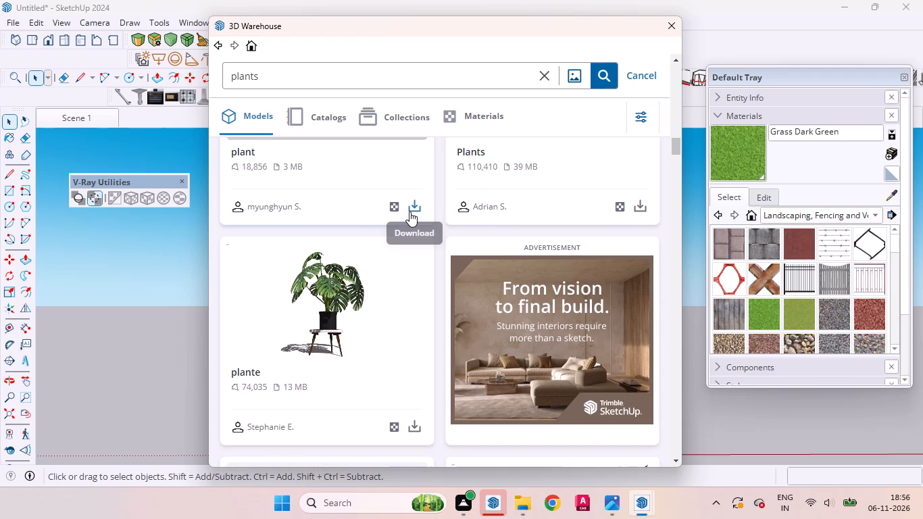
left_click(409, 212)
left_click(385, 253)
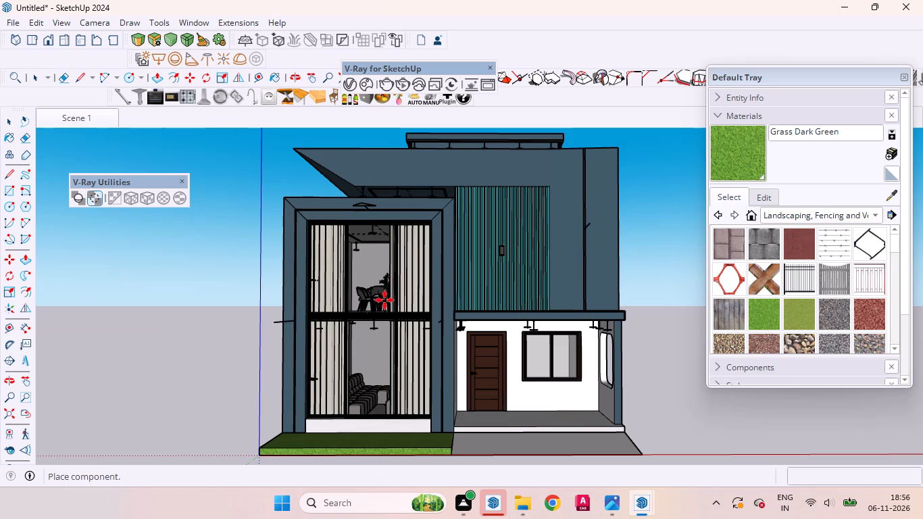
Place the potted plant on the raised grass strip in front of the house, beside the outer corner column, and deselect it.
scroll(307, 365, "down", 17)
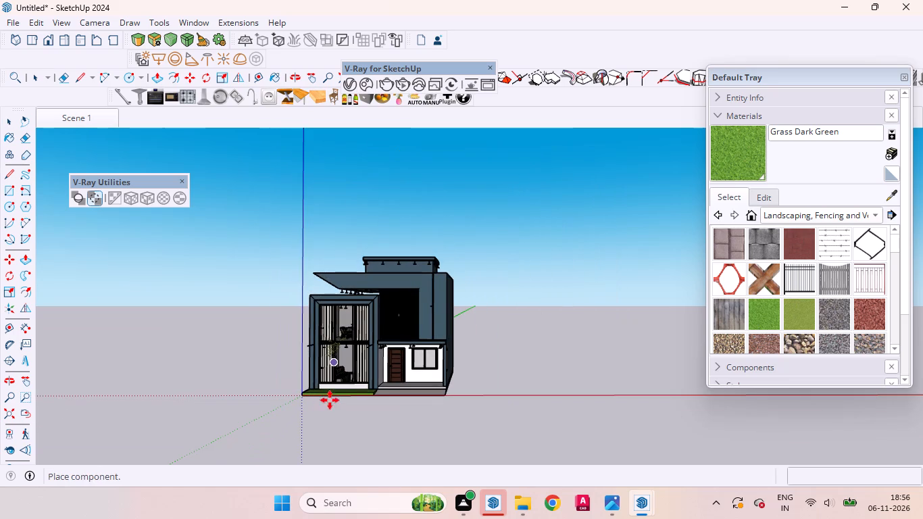
scroll(332, 394, "up", 14)
scroll(309, 397, "down", 1)
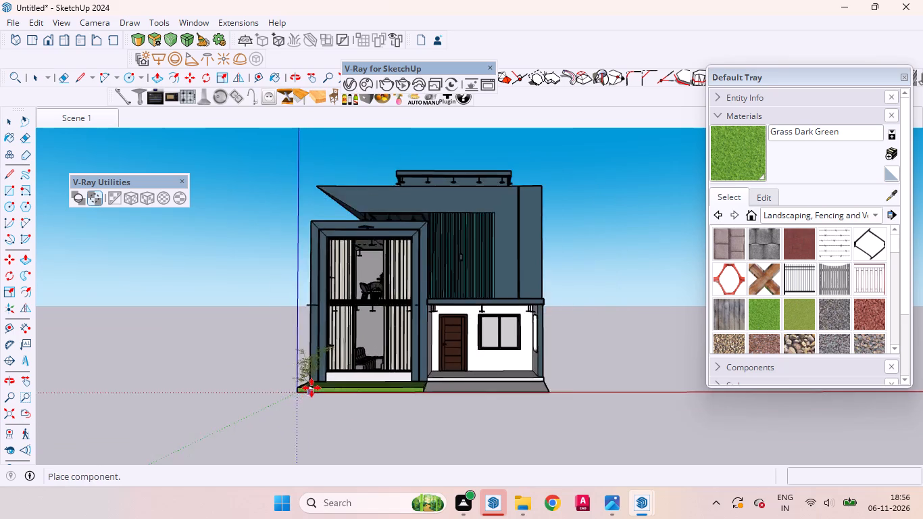
scroll(311, 388, "up", 13)
middle_click_drag(328, 392, 361, 470)
scroll(360, 470, "up", 1)
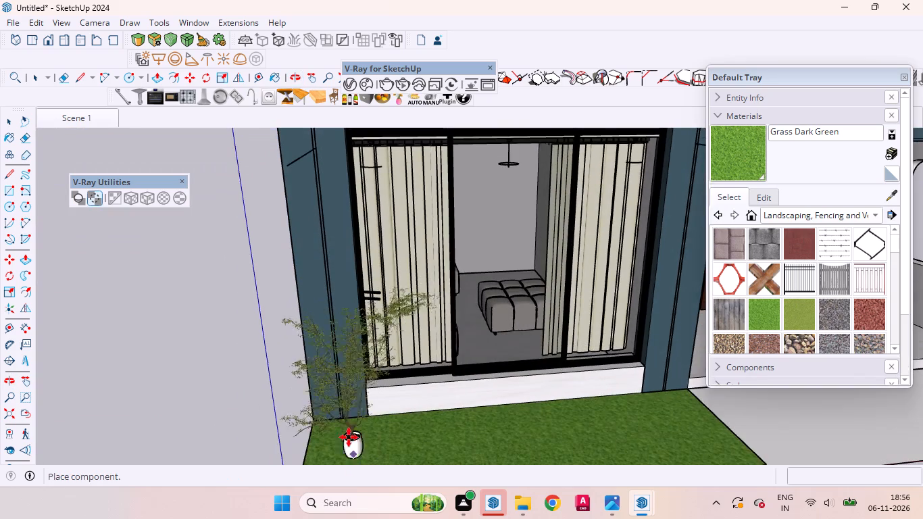
scroll(349, 438, "down", 15)
scroll(354, 416, "up", 13)
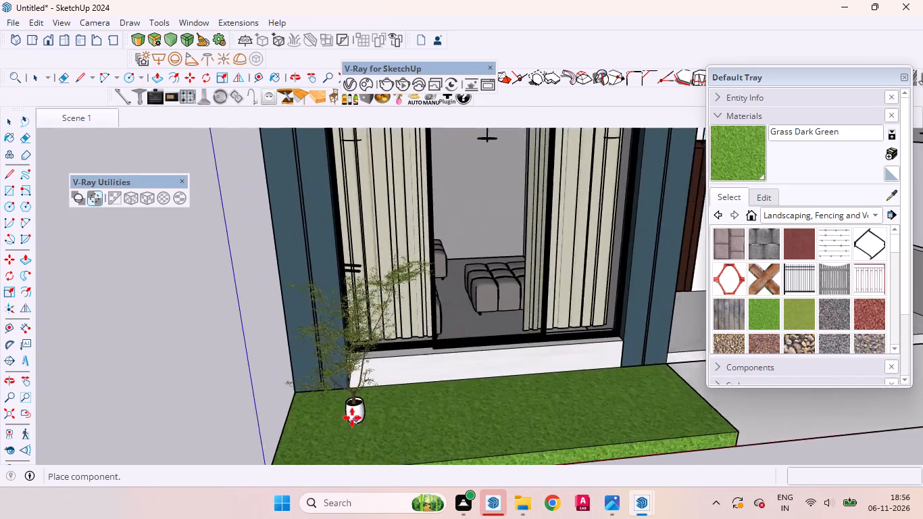
scroll(352, 418, "up", 5)
middle_click_drag(324, 414, 282, 378)
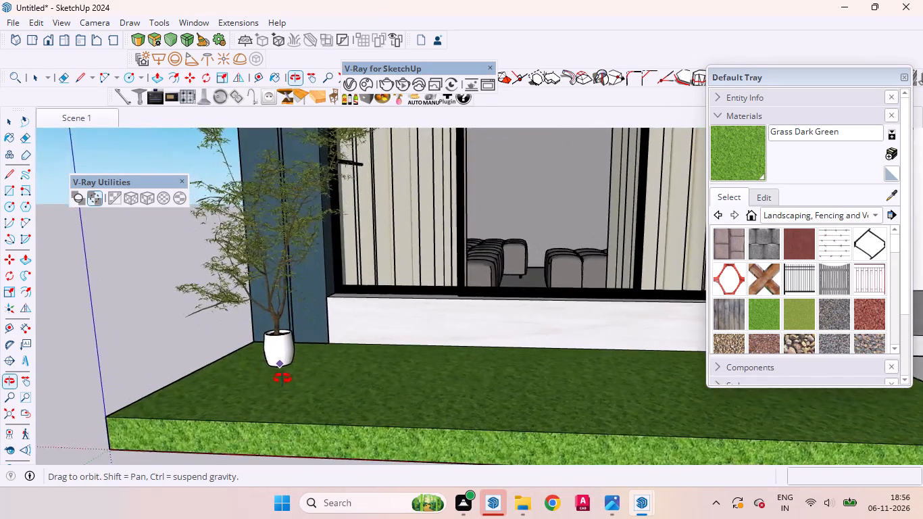
middle_click_drag(282, 378, 293, 379)
middle_click(293, 379)
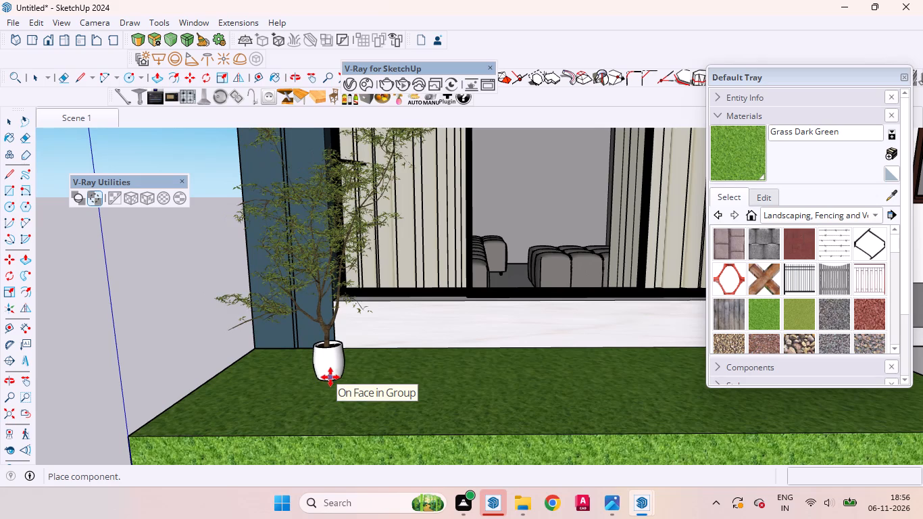
left_click(338, 377)
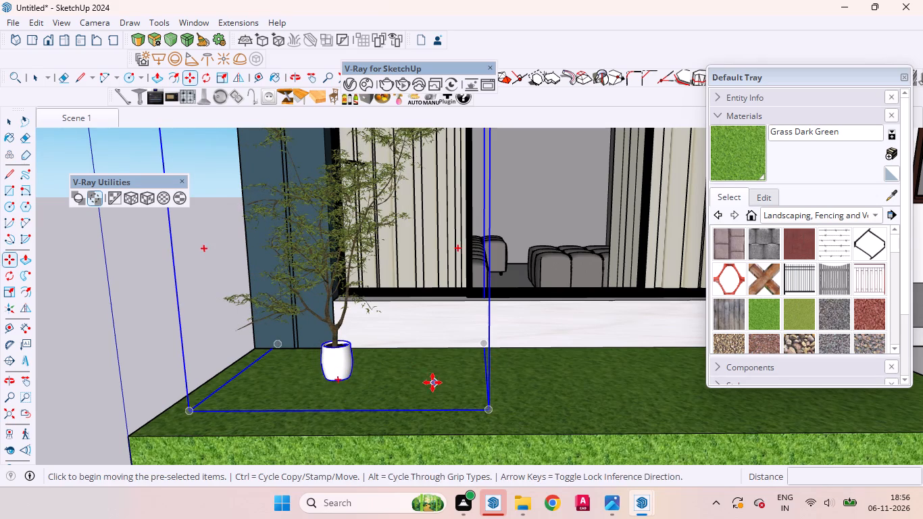
key("space")
scroll(384, 369, "down", 10)
left_click(231, 320)
Examine the potted plant's placement on the grass strip from several angles.
scroll(357, 321, "up", 5)
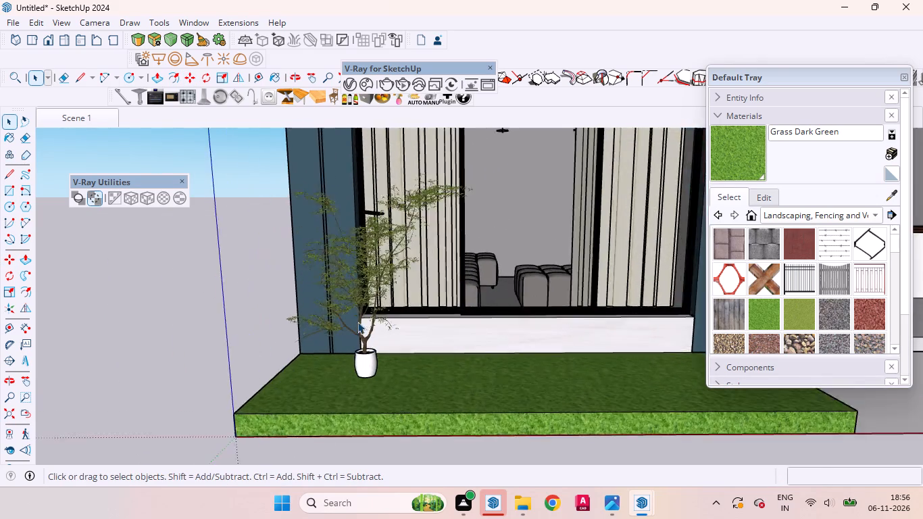
scroll(357, 322, "up", 4)
middle_click_drag(364, 393, 497, 483)
scroll(409, 312, "down", 9)
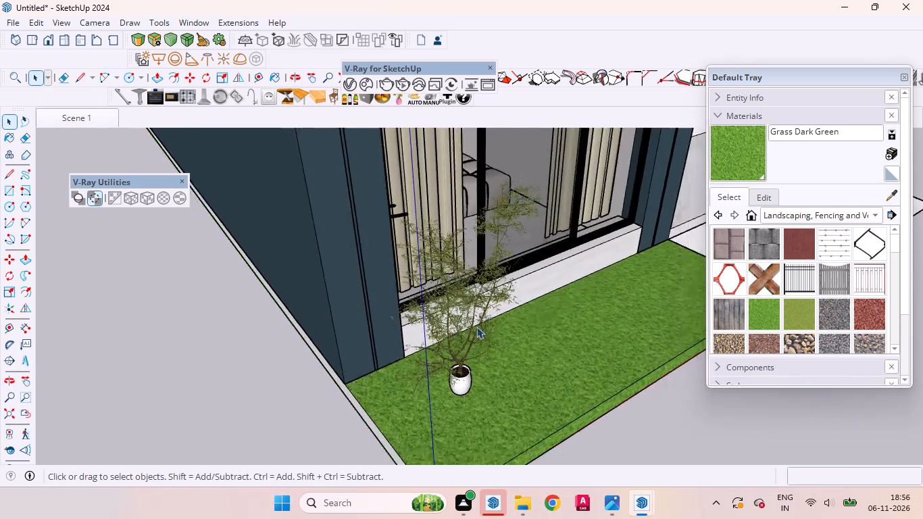
middle_click_drag(491, 354, 345, 273)
scroll(368, 224, "up", 6)
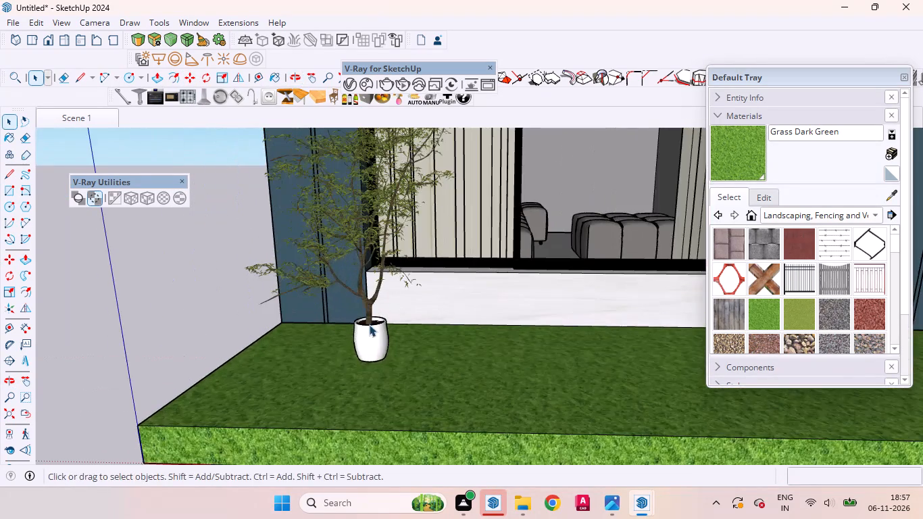
middle_click_drag(380, 335, 545, 365)
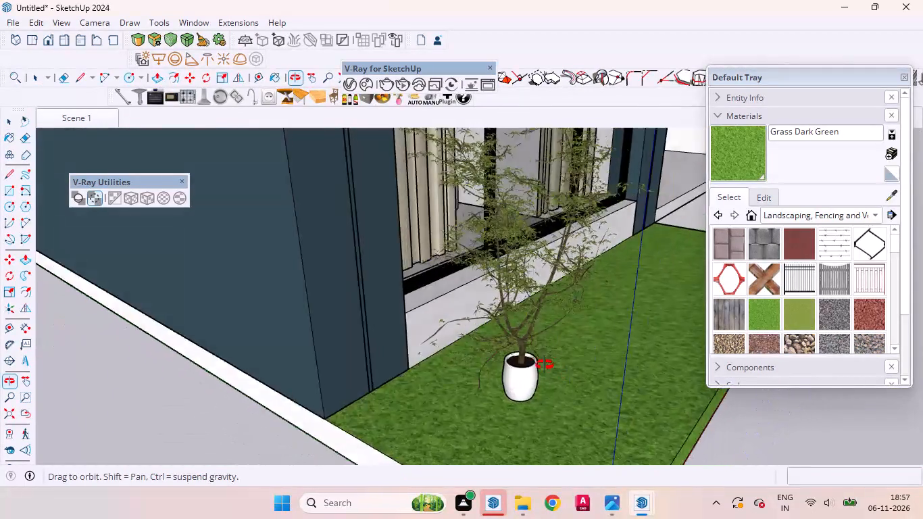
middle_click_drag(545, 365, 443, 313)
scroll(472, 352, "down", 12)
middle_click_drag(468, 347, 395, 332)
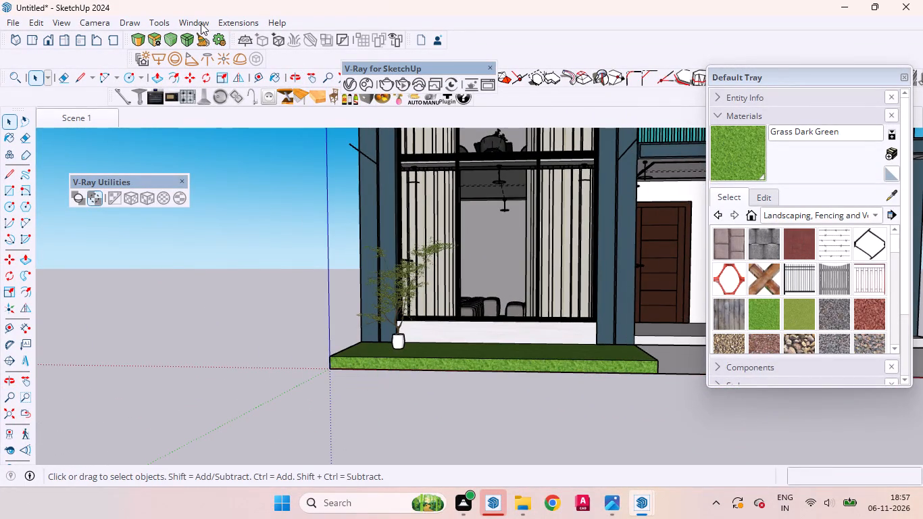
Open 3D Warehouse again.
left_click(201, 23)
left_click(231, 125)
left_click_drag(208, 257, 182, 252)
left_click_drag(182, 252, 223, 259)
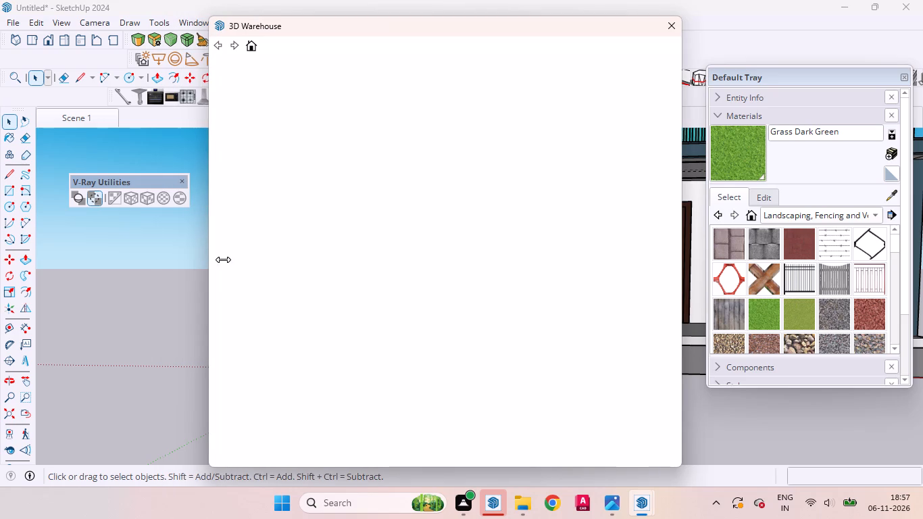
left_click_drag(223, 259, 224, 259)
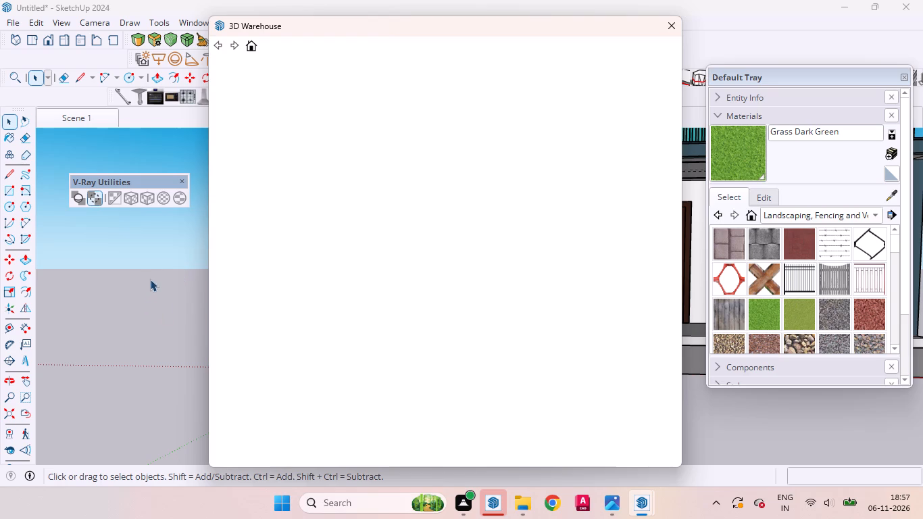
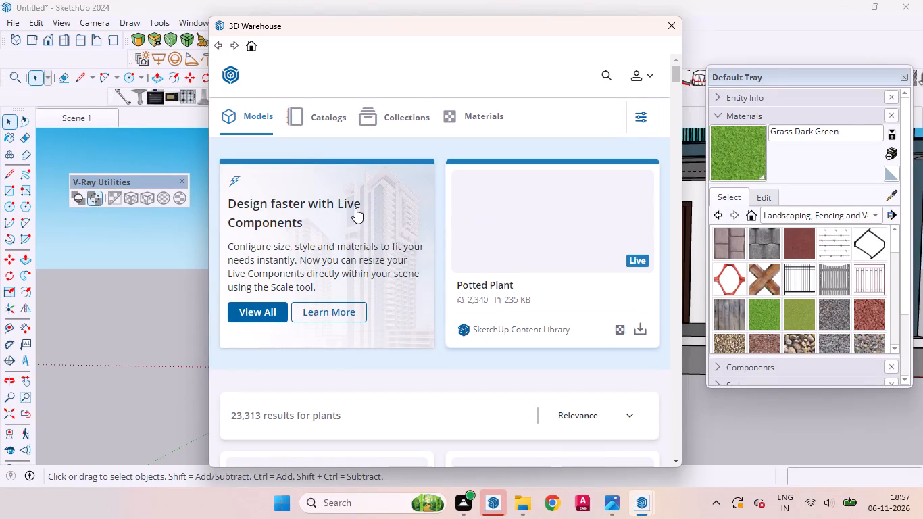
Close the 3D Warehouse window showing the plants results and reopen 3D Warehouse.
scroll(403, 220, "down", 10)
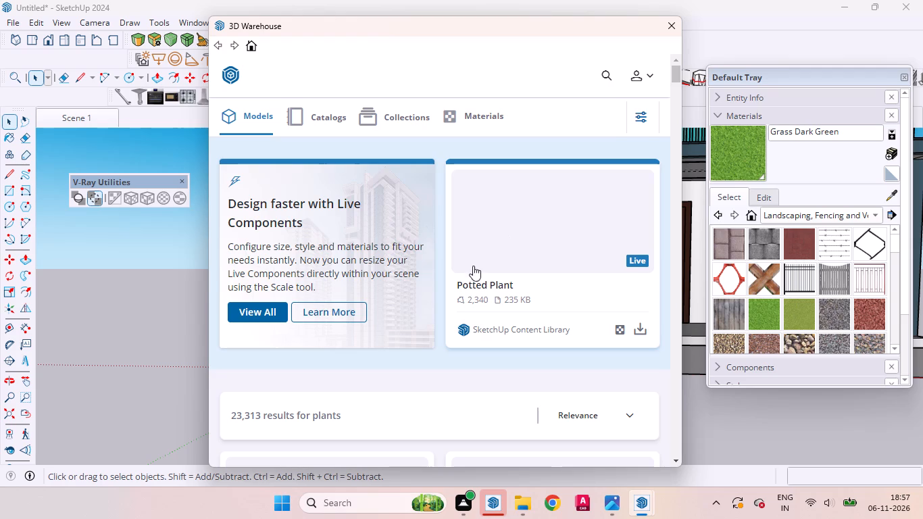
scroll(473, 266, "down", 4)
left_click(676, 28)
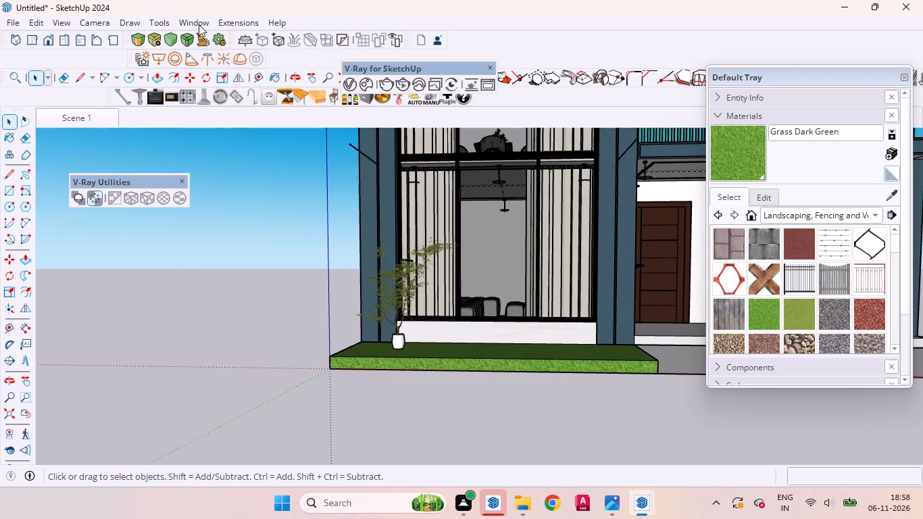
left_click(199, 24)
left_click(242, 134)
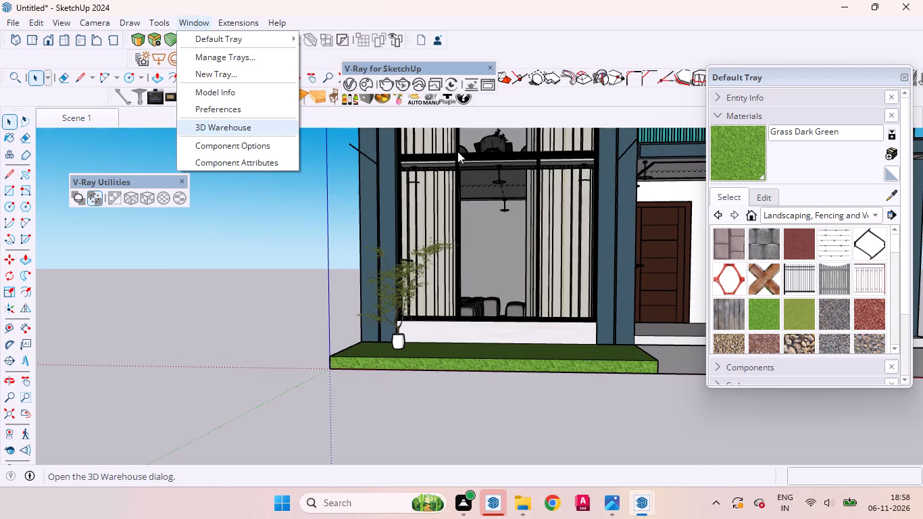
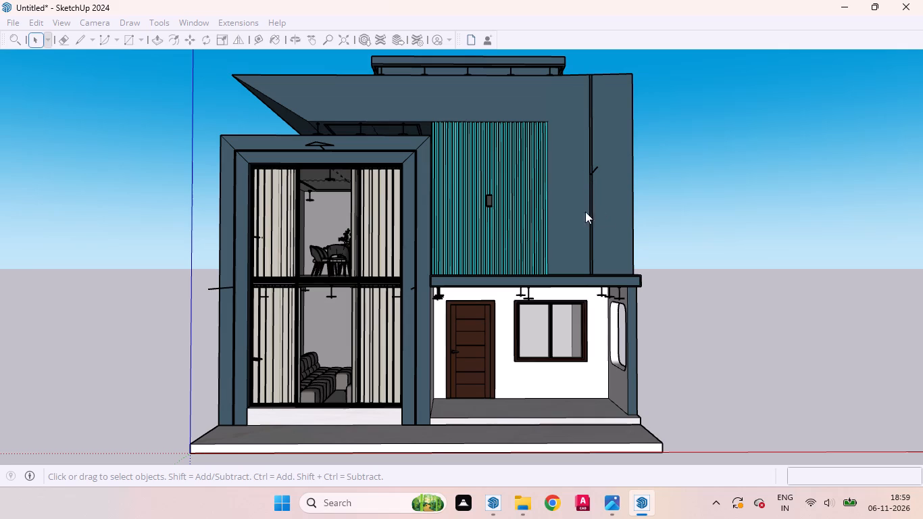
Close all the floating extension toolbars, including Click-Change 2, Profile Builder 4, FenceMaker, 1001bit - tools, DBS Move Rotate Open Close and Bevel.
scroll(652, 205, "down", 3)
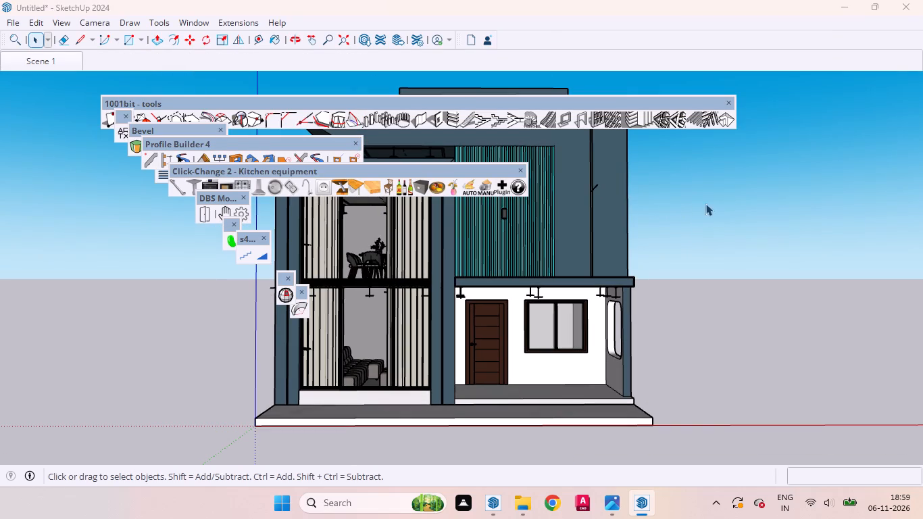
left_click(523, 168)
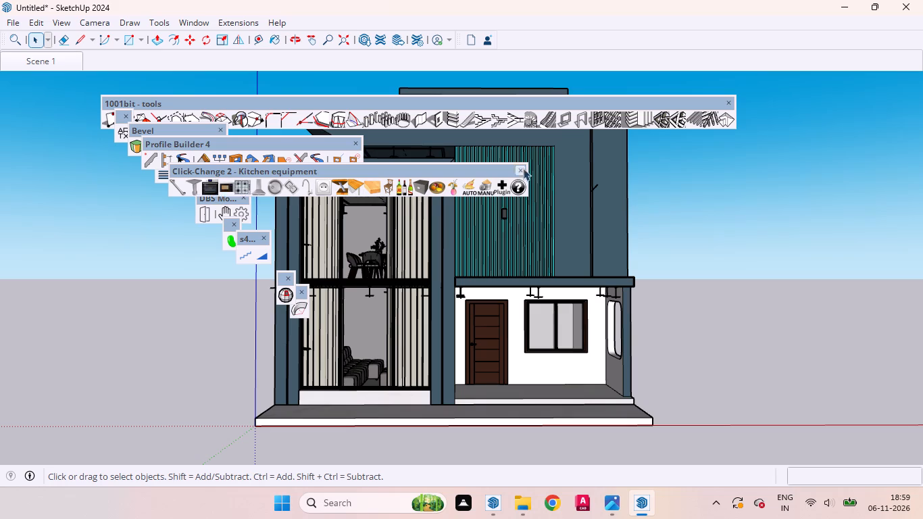
left_click(356, 141)
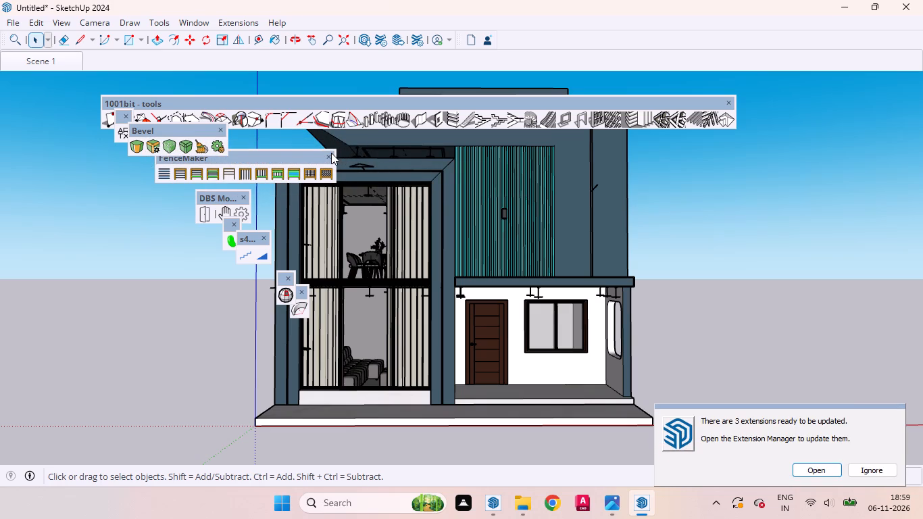
left_click(331, 153)
left_click_drag(457, 99, 442, 224)
scroll(414, 97, "up", 2)
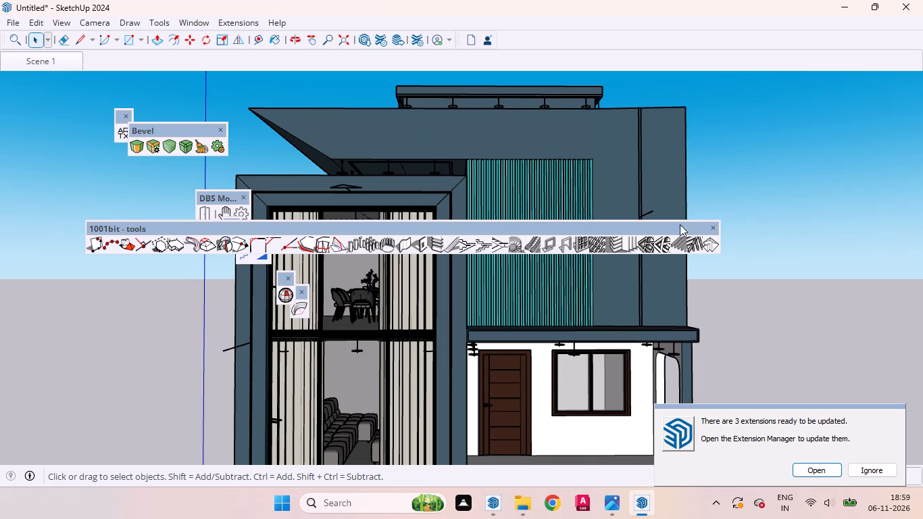
left_click(714, 226)
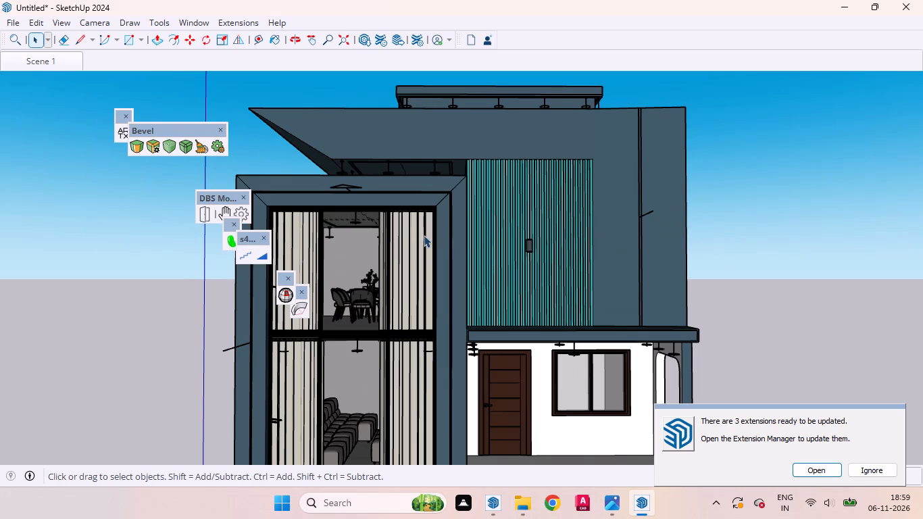
left_click(265, 236)
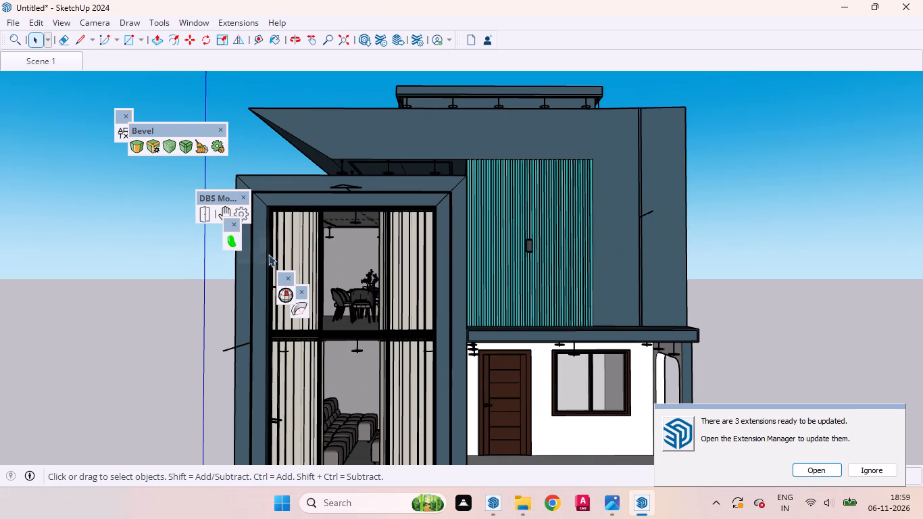
left_click(291, 276)
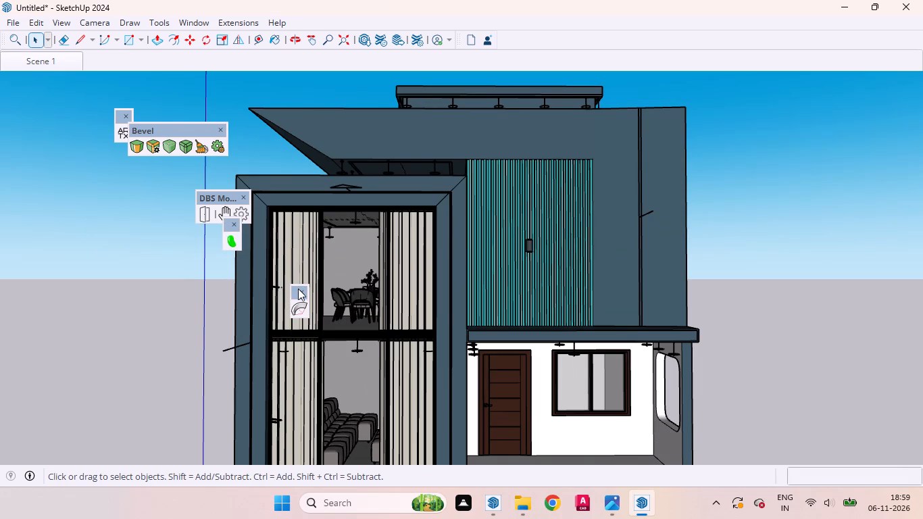
left_click(302, 292)
left_click(236, 224)
left_click(242, 196)
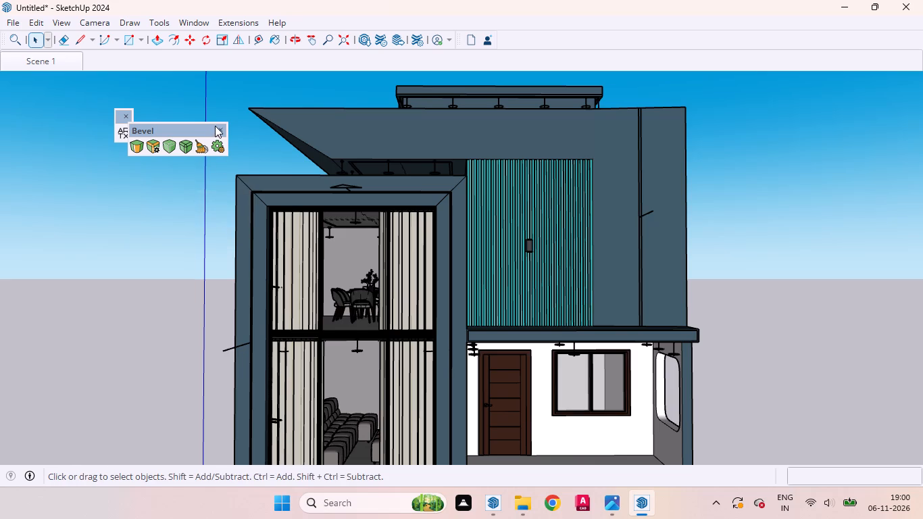
left_click(220, 128)
left_click(126, 115)
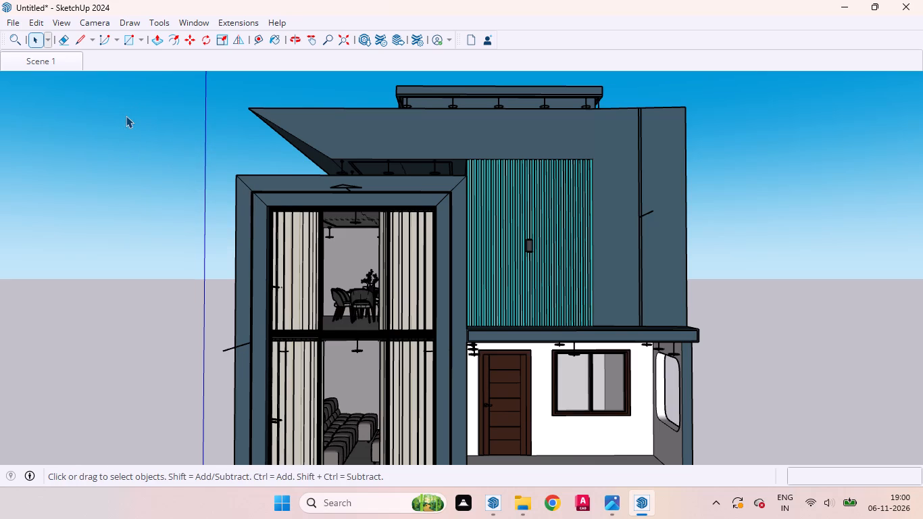
Recall the Scene 1 view and examine the house model from the front, the side wall and above the roof.
left_click(39, 59)
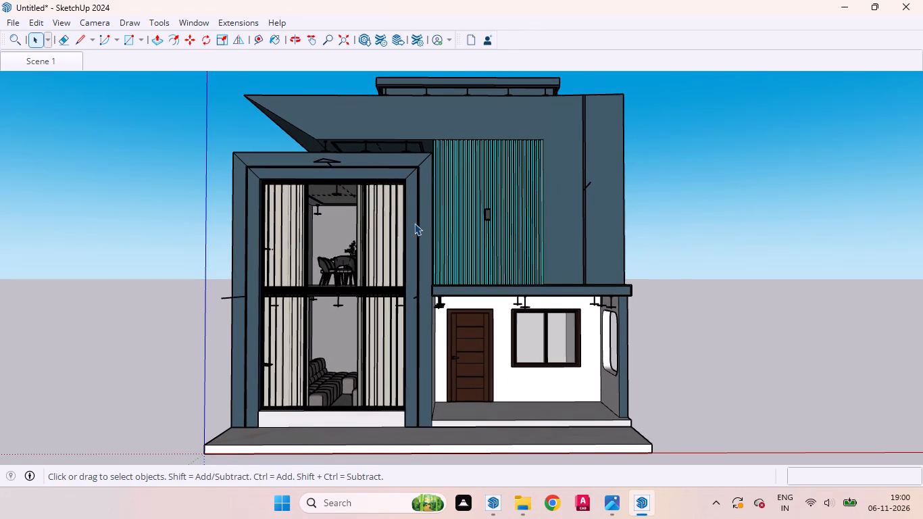
middle_click_drag(378, 209, 315, 158)
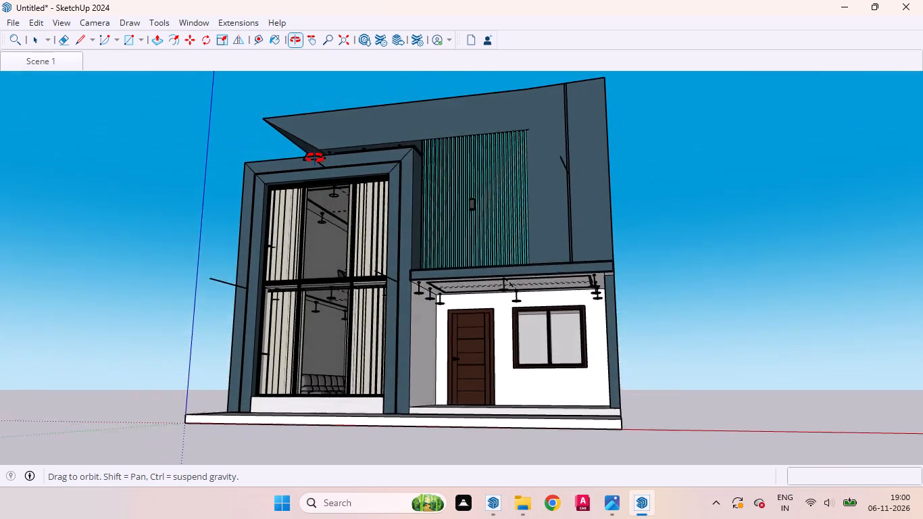
middle_click_drag(315, 158, 364, 223)
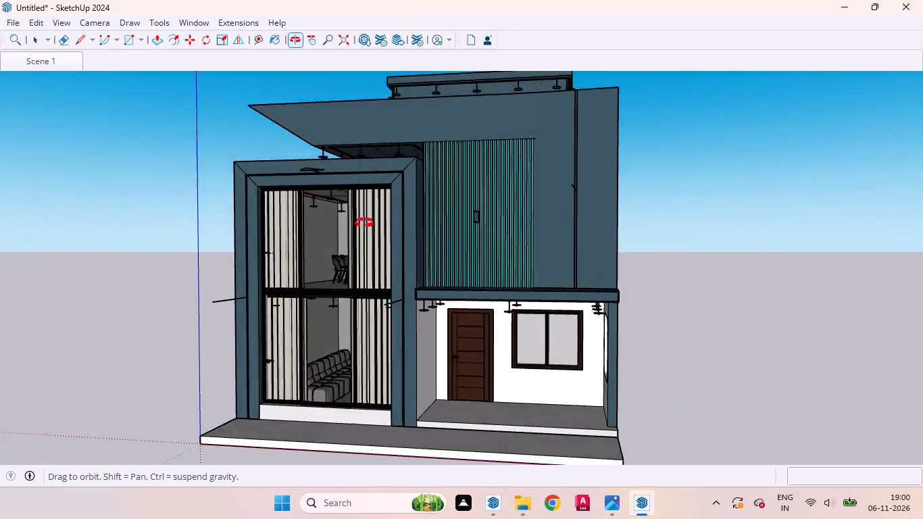
middle_click_drag(364, 223, 694, 204)
middle_click_drag(694, 204, 701, 197)
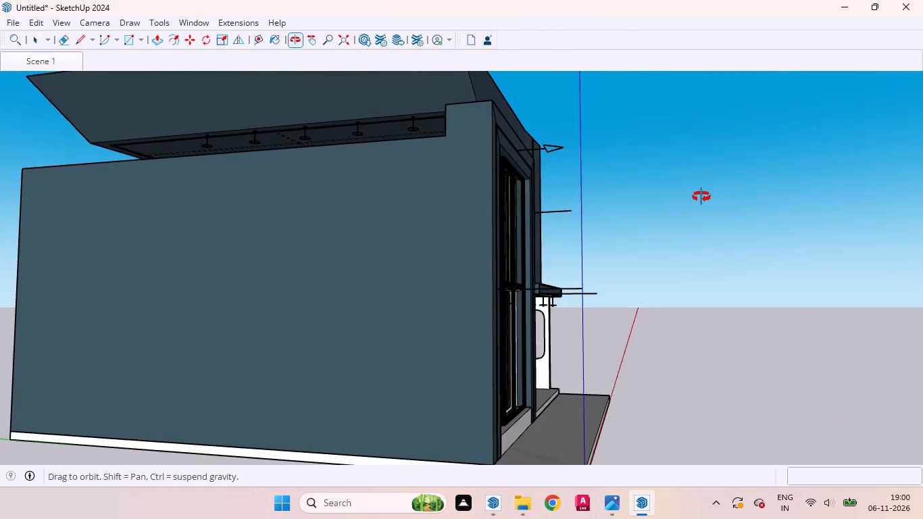
middle_click_drag(701, 197, 732, 305)
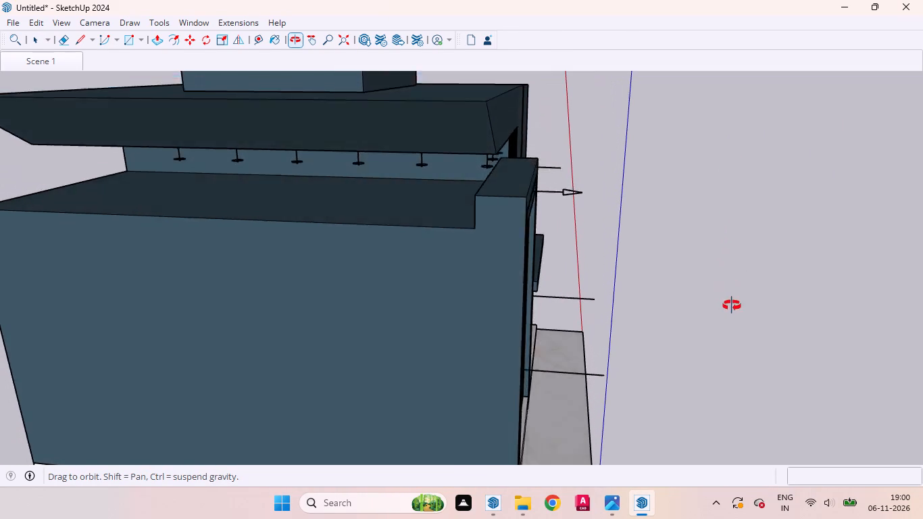
middle_click_drag(732, 305, 722, 338)
scroll(721, 338, "up", 1)
scroll(676, 338, "down", 10)
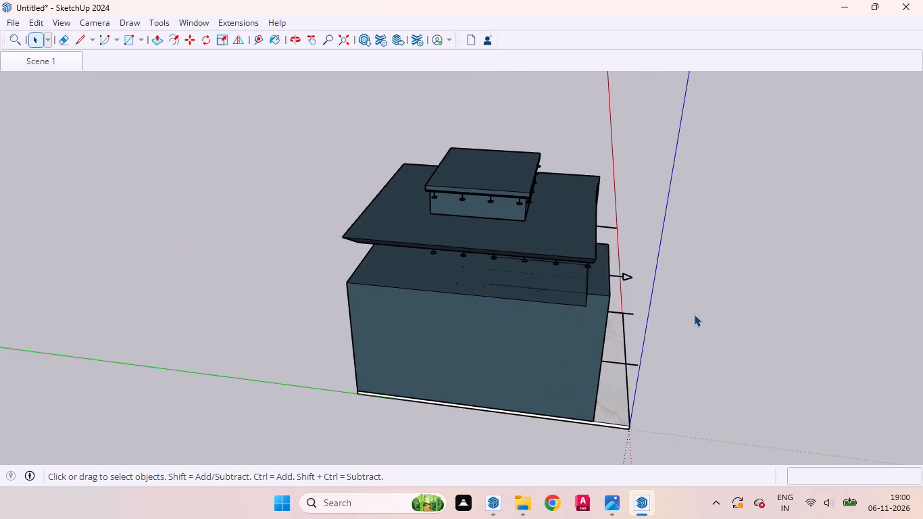
middle_click_drag(695, 314, 597, 345)
scroll(599, 333, "down", 2)
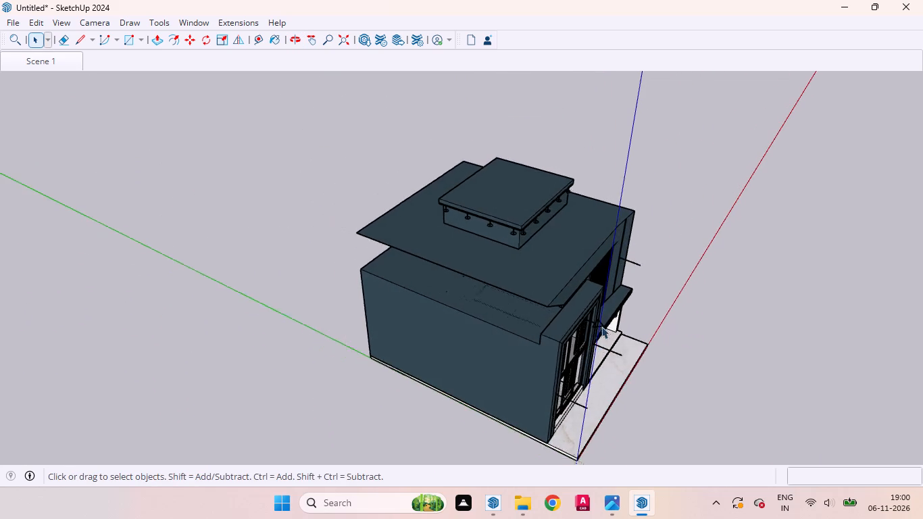
scroll(601, 326, "down", 5)
middle_click_drag(616, 320, 628, 267)
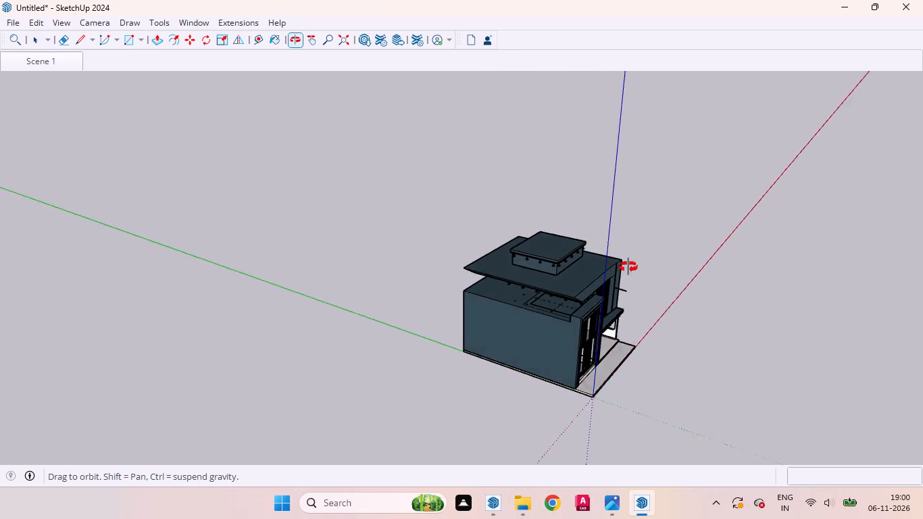
middle_click_drag(628, 267, 760, 358)
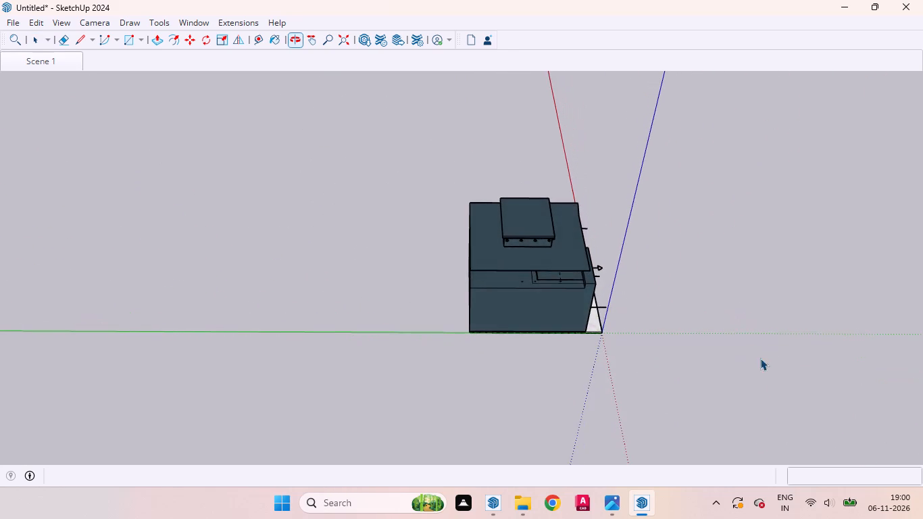
scroll(653, 308, "down", 4)
middle_click_drag(625, 305, 387, 214)
scroll(535, 328, "up", 6)
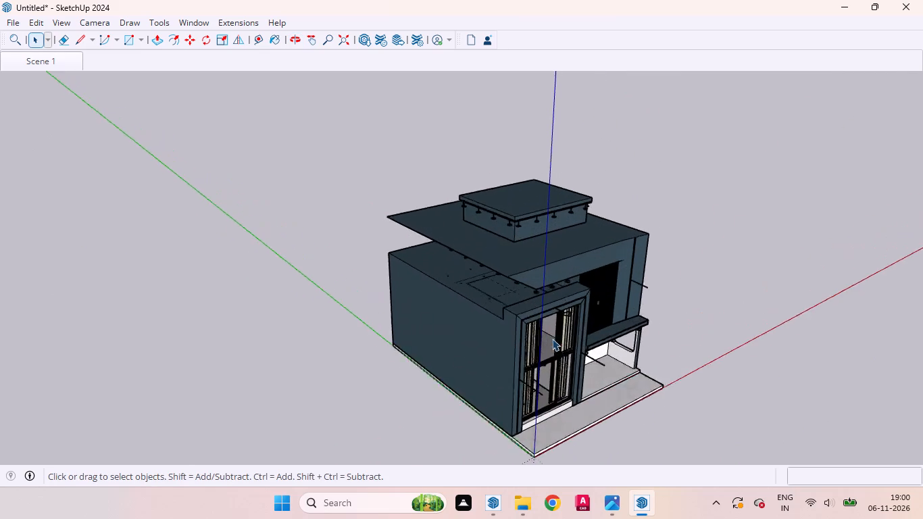
scroll(552, 339, "up", 4)
middle_click_drag(584, 397, 395, 275)
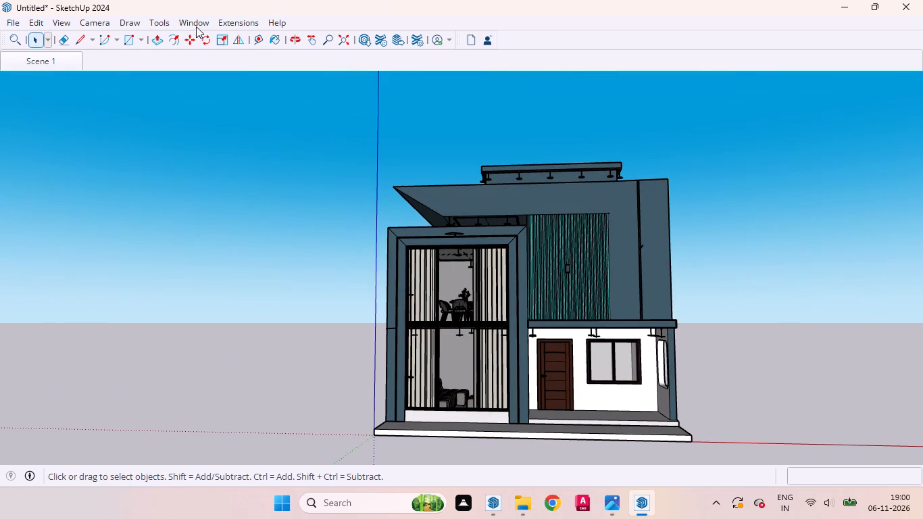
Hide the Getting Started and Trimble Connect toolbars and show the Views and Large Tool Set toolbars.
right_click(487, 16)
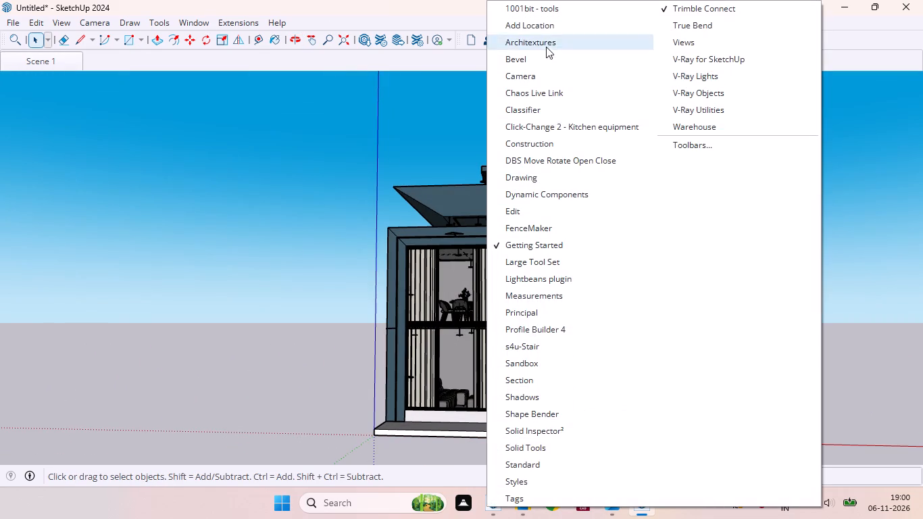
left_click(552, 249)
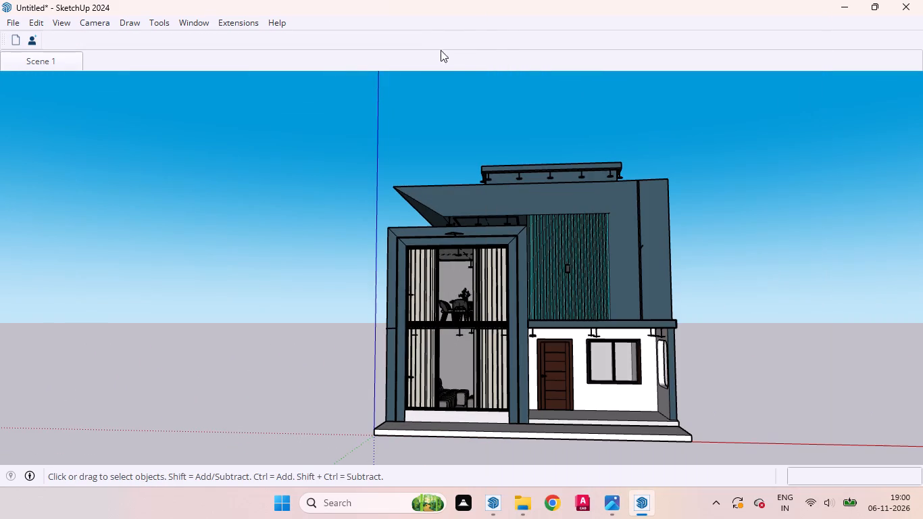
right_click(424, 18)
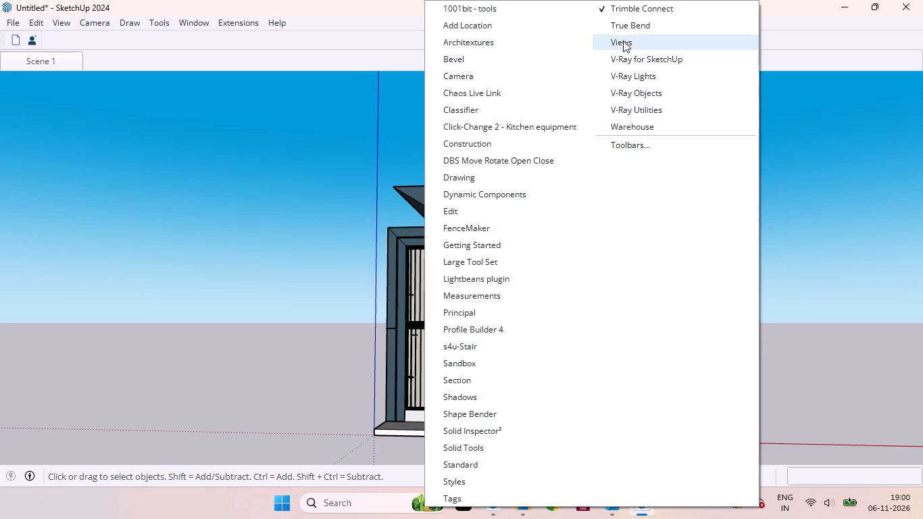
left_click(623, 39)
right_click(401, 22)
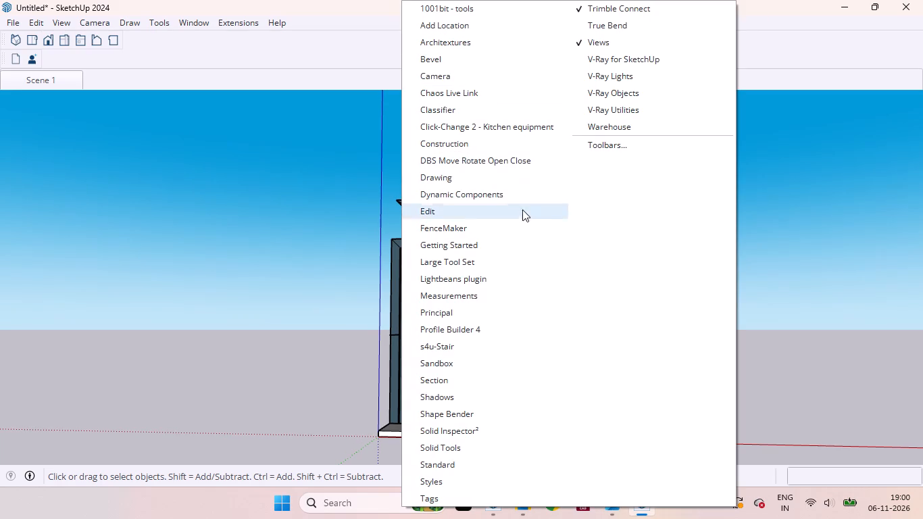
left_click(593, 5)
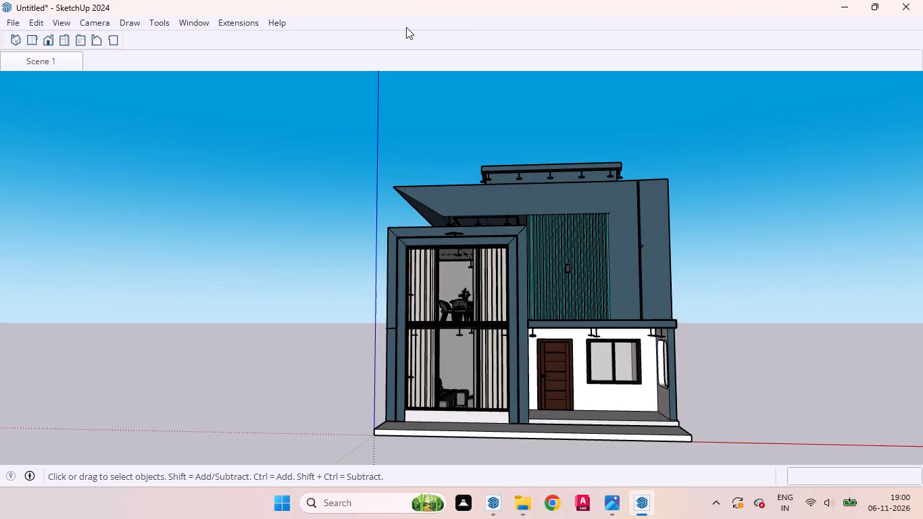
right_click(407, 20)
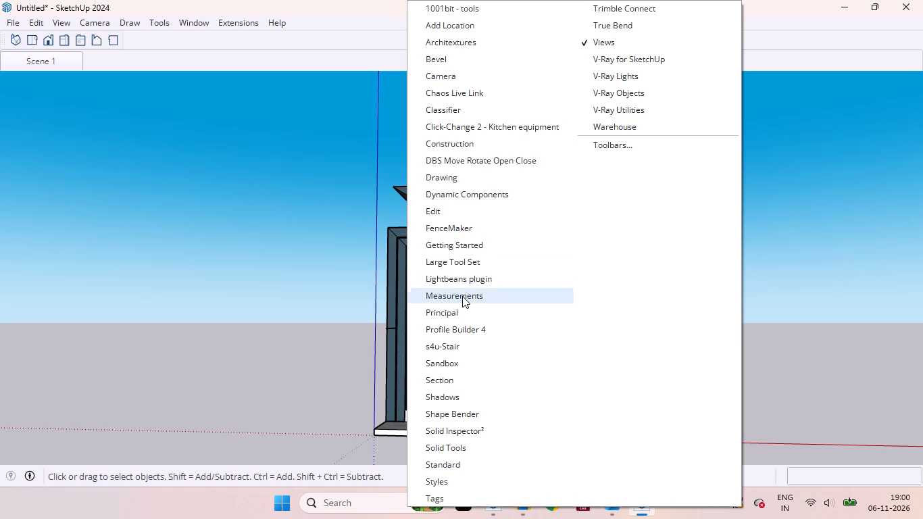
left_click(453, 266)
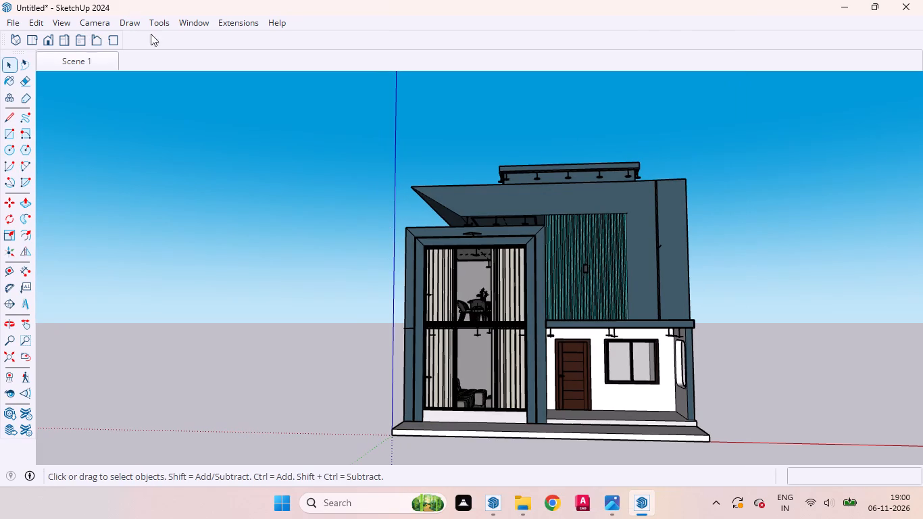
Open 3D Warehouse and search its models for plants.
left_click(190, 25)
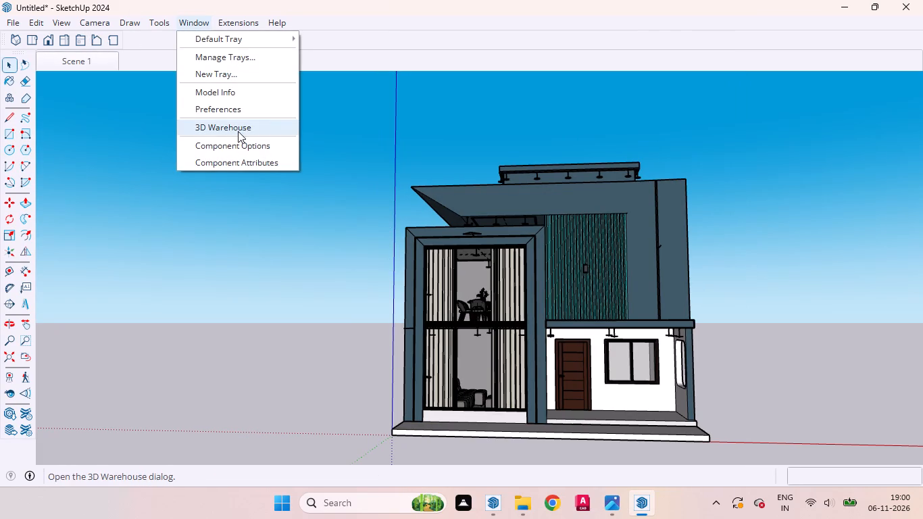
left_click(239, 132)
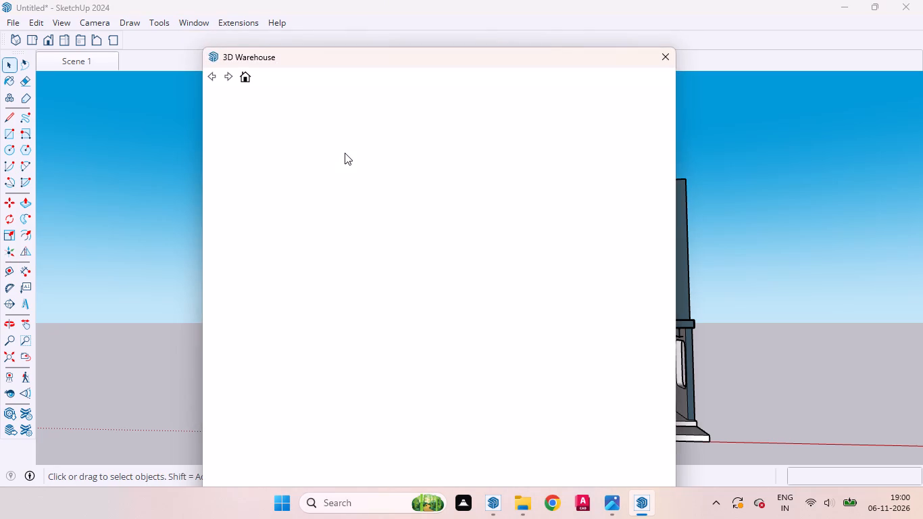
left_click_drag(384, 60, 424, 53)
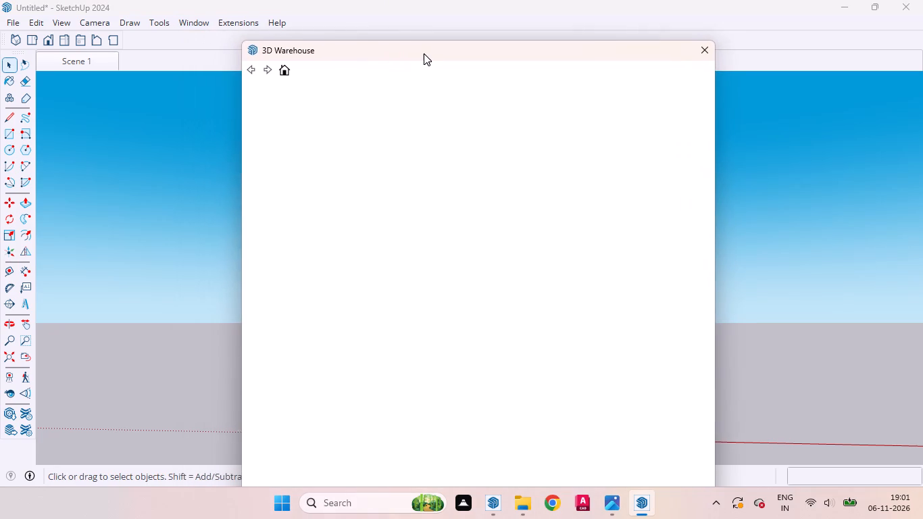
left_click_drag(424, 53, 407, 43)
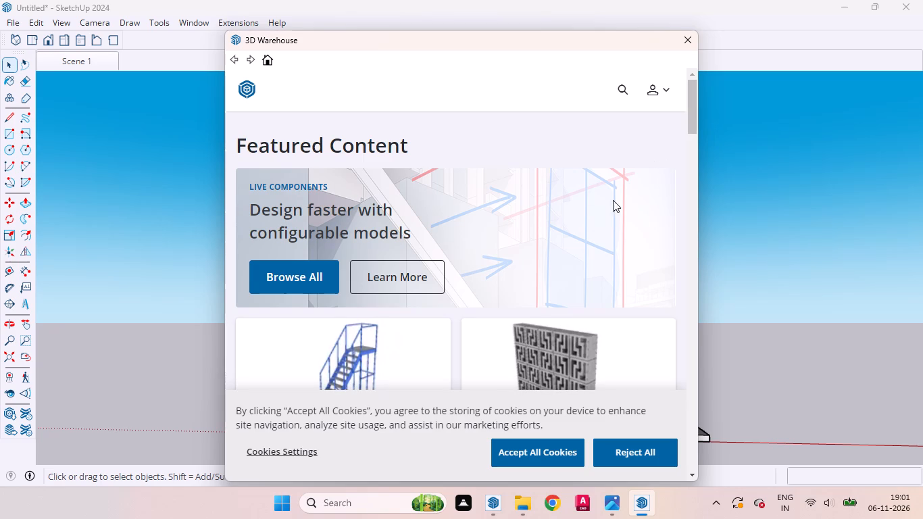
scroll(512, 232, "down", 9)
scroll(513, 249, "up", 2)
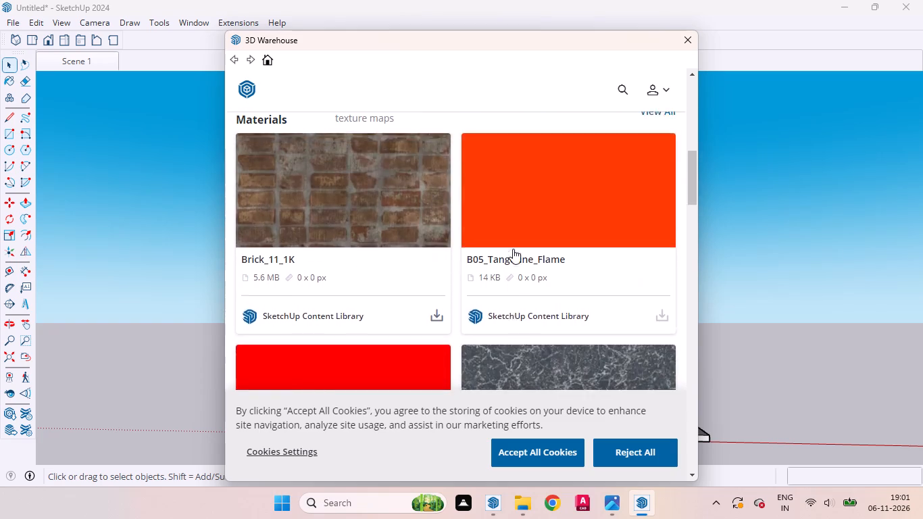
scroll(513, 249, "up", 3)
left_click(625, 92)
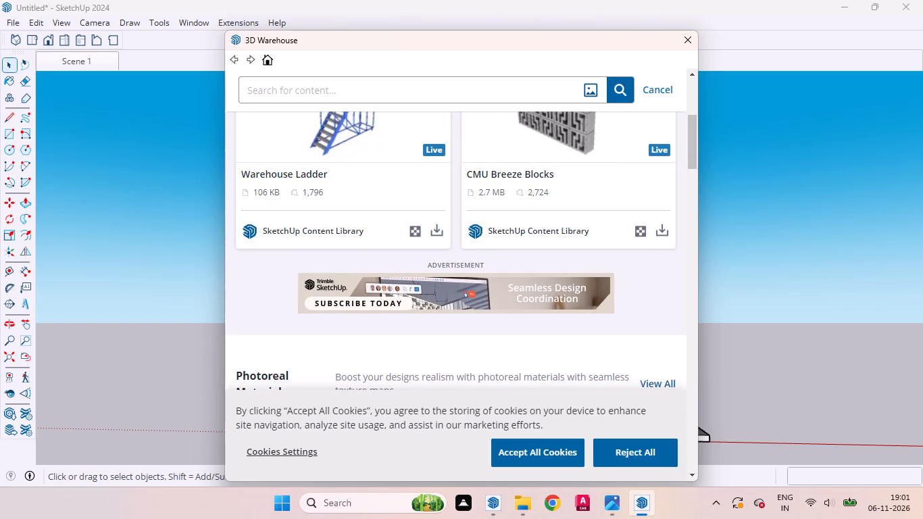
left_click(380, 91)
type("pl")
type("ants")
key("Return")
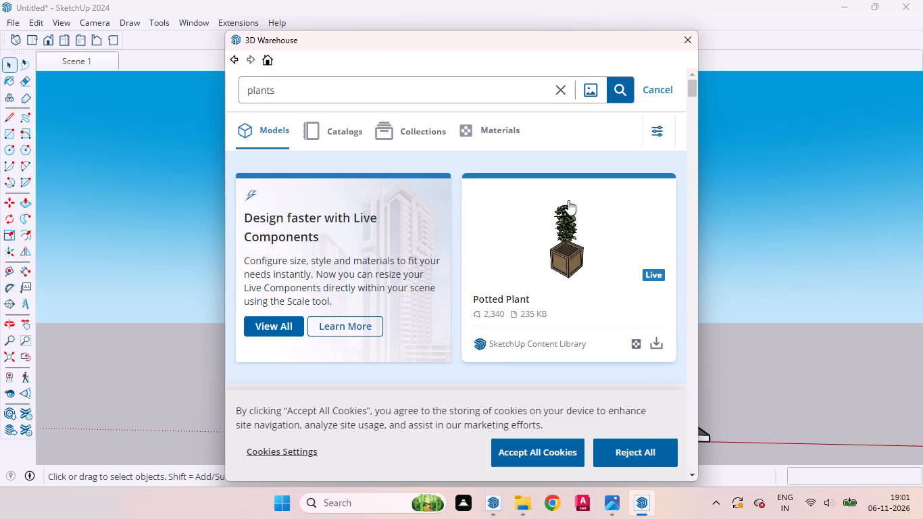
Browse the plant models and load the 3 MB small tree in a white pot directly into the model.
left_click_drag(475, 44, 587, 93)
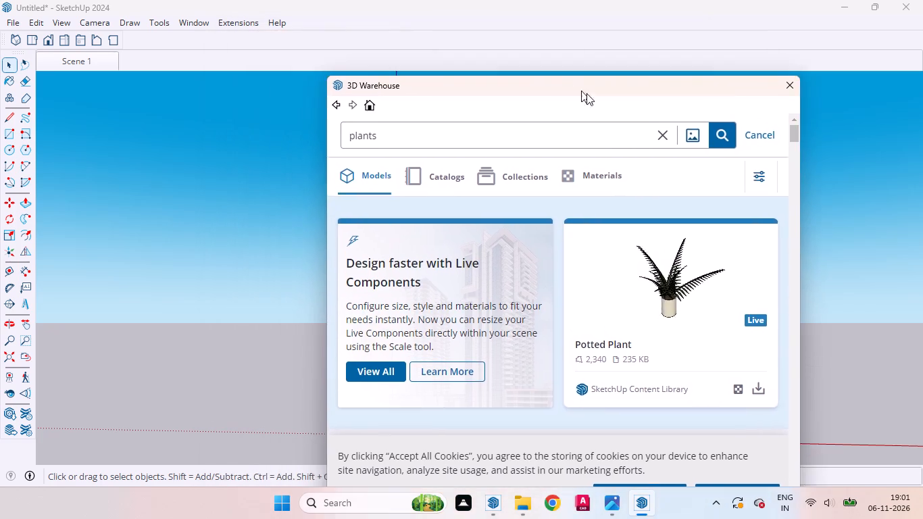
left_click_drag(587, 93, 564, 54)
scroll(603, 261, "down", 9)
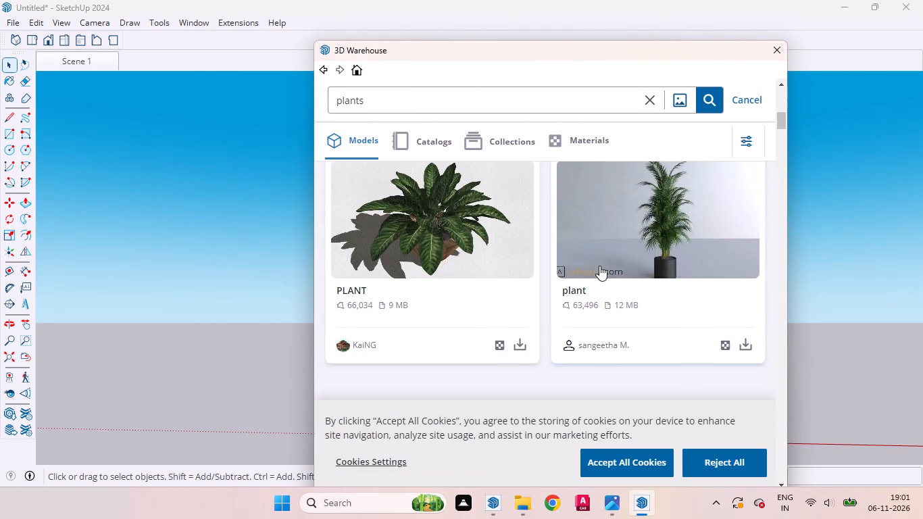
scroll(599, 266, "down", 13)
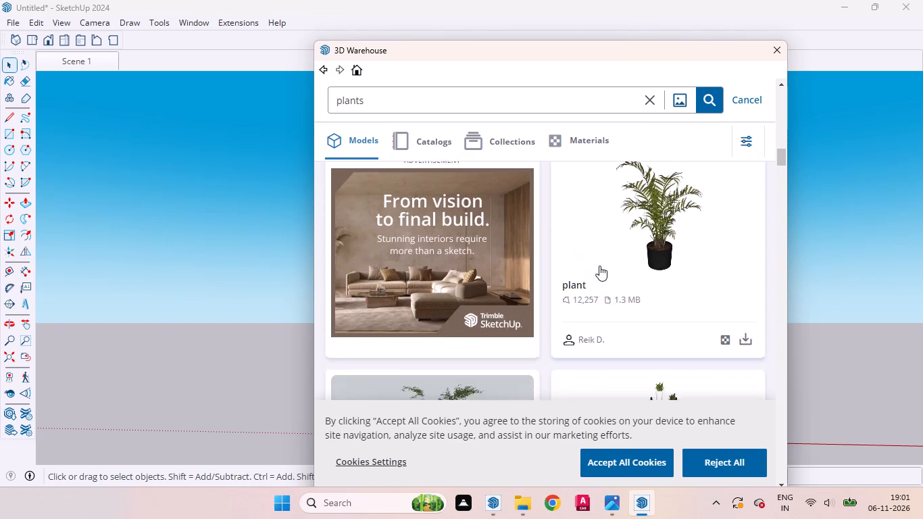
scroll(599, 266, "up", 6)
scroll(599, 266, "down", 3)
scroll(599, 266, "up", 1)
scroll(599, 266, "down", 7)
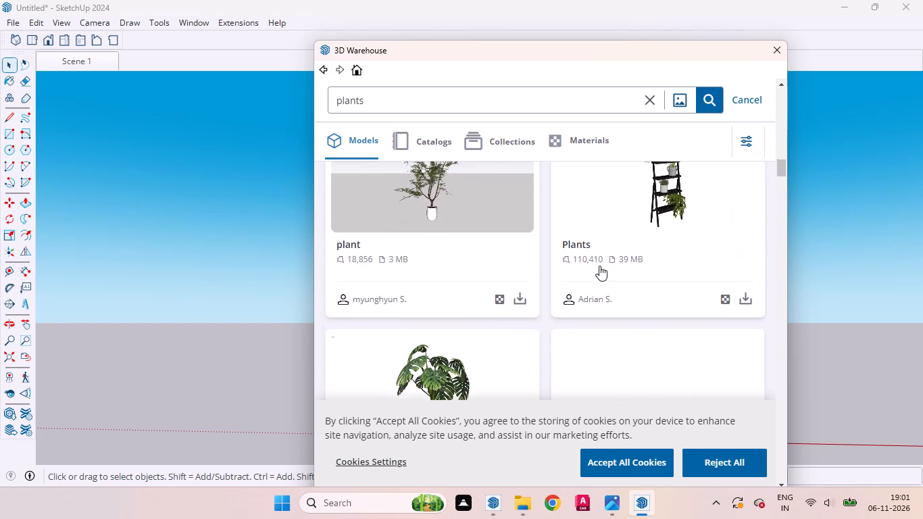
left_click(520, 297)
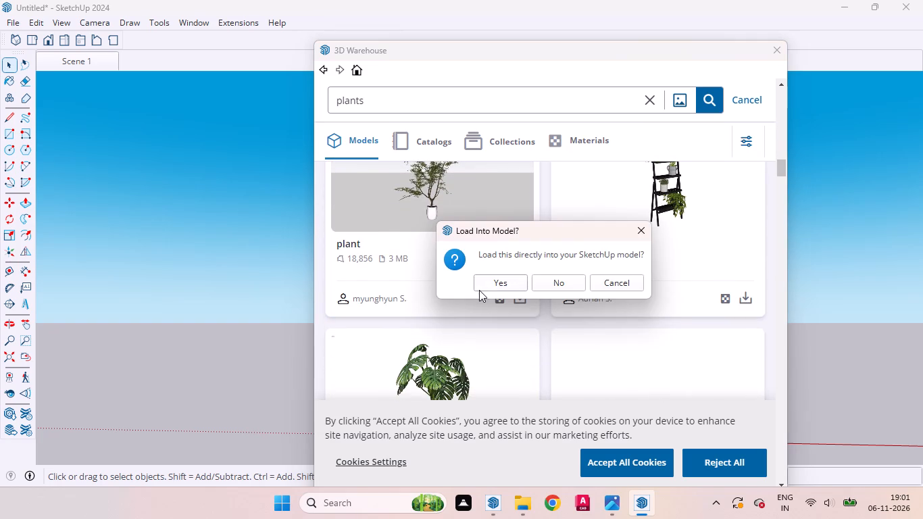
left_click(497, 280)
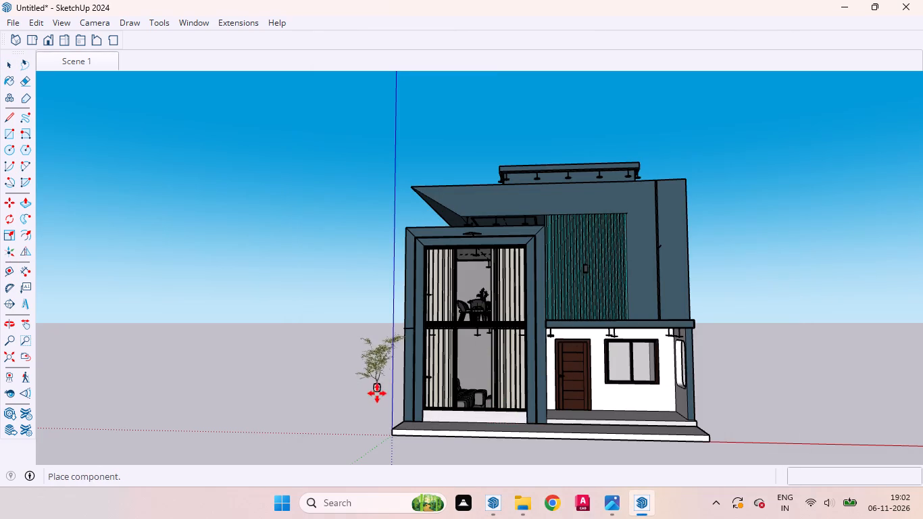
Place the potted plant on the porch floor in front of the wall, between the door and the window.
scroll(377, 393, "down", 3)
scroll(580, 387, "up", 5)
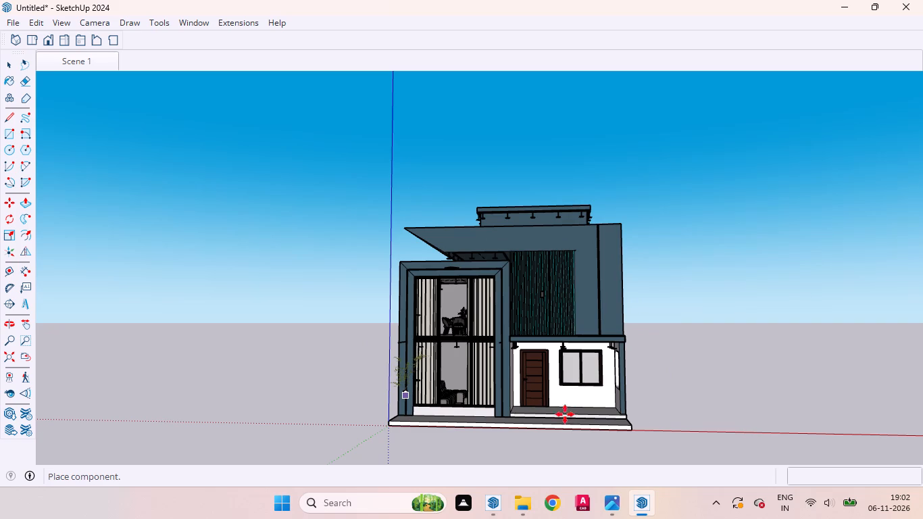
scroll(556, 403, "up", 9)
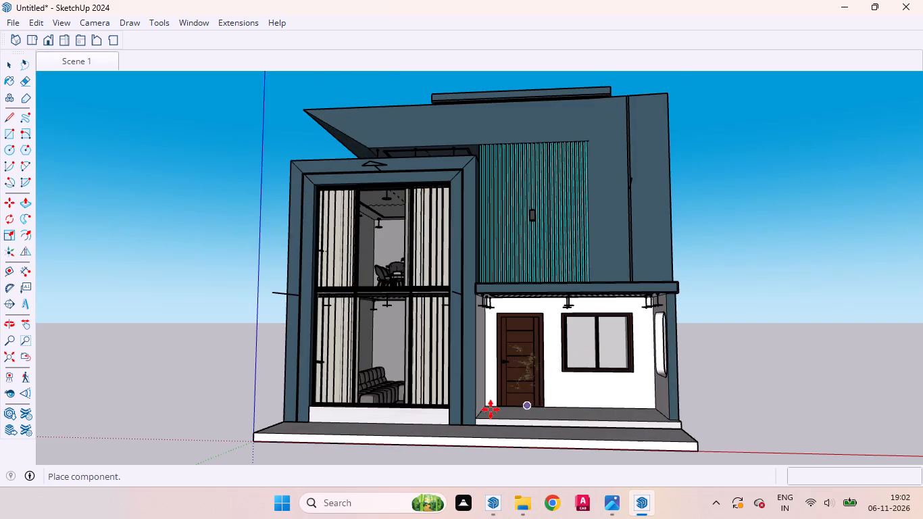
scroll(551, 413, "up", 3)
scroll(556, 413, "down", 1)
left_click(558, 411)
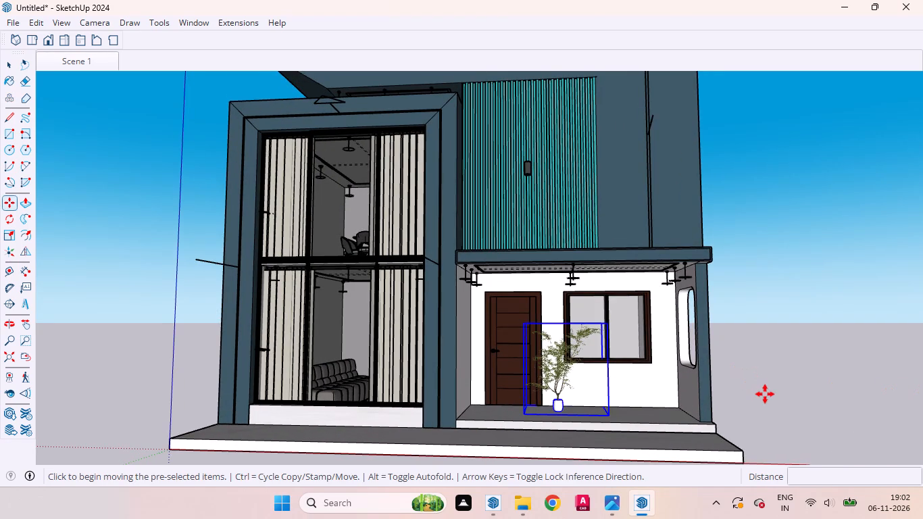
key("space")
left_click(764, 393)
Inside the base slab group, draw lines from the pillar's porch-side corner across the top and 7" down the front face.
scroll(720, 218, "down", 9)
middle_click_drag(674, 314, 674, 314)
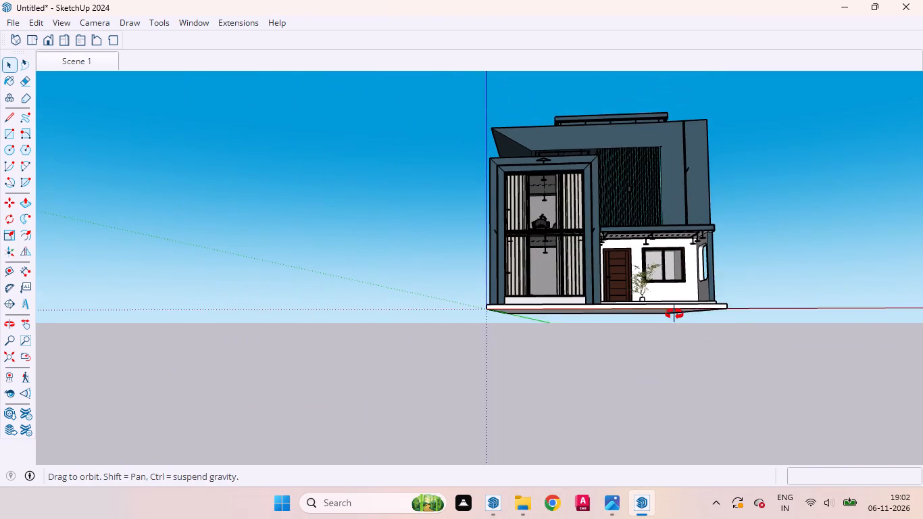
middle_click_drag(674, 314, 651, 473)
scroll(627, 406, "up", 10)
triple_click(579, 333)
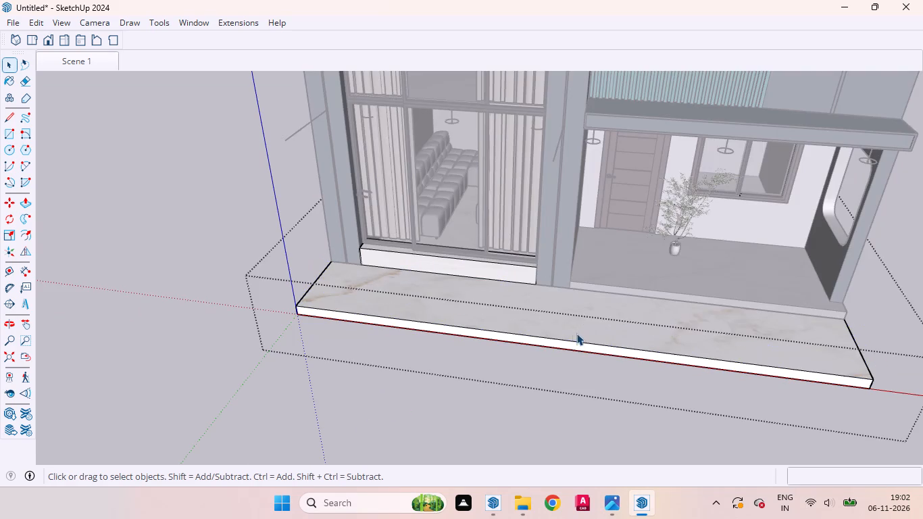
left_click(570, 326)
scroll(573, 335, "up", 5)
middle_click_drag(577, 380, 691, 407)
scroll(432, 332, "down", 3)
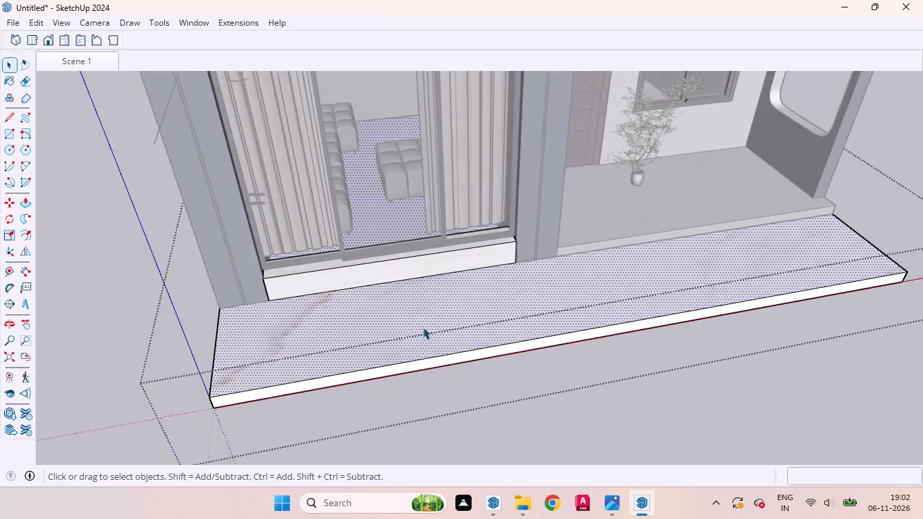
scroll(423, 327, "down", 5)
middle_click_drag(496, 335, 403, 277)
scroll(465, 280, "up", 12)
scroll(574, 314, "up", 3)
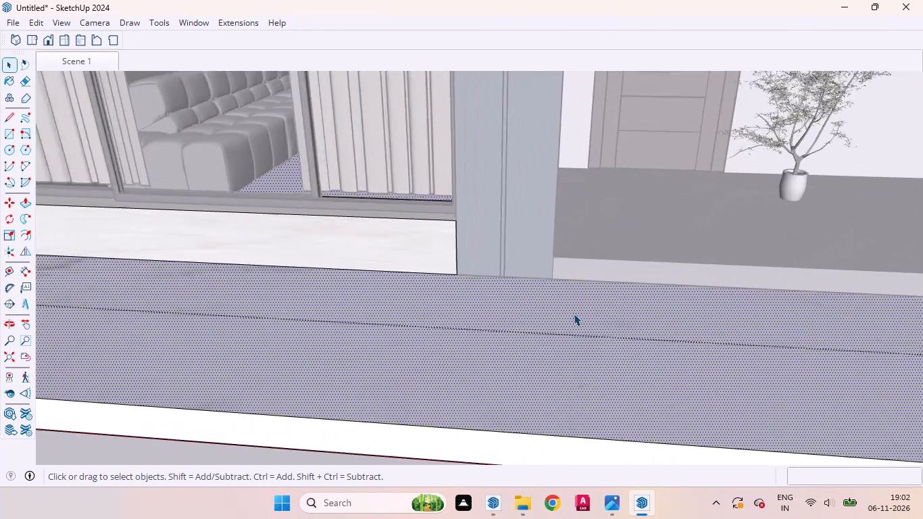
scroll(574, 314, "up", 1)
key("l")
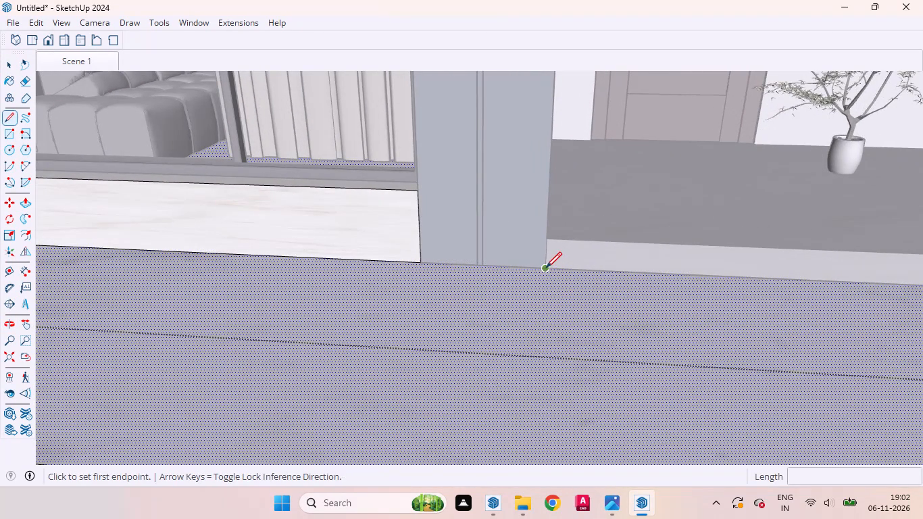
left_click(546, 268)
scroll(548, 319, "down", 10)
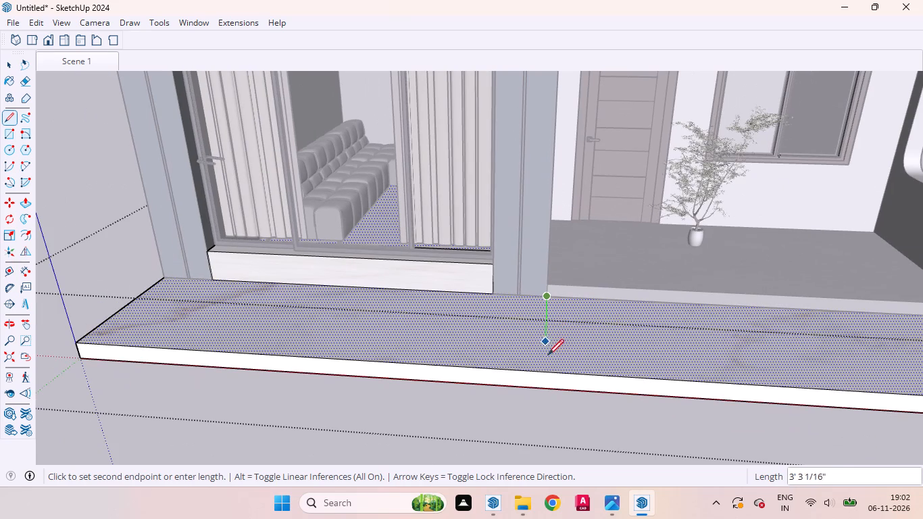
left_click(548, 369)
scroll(549, 385, "up", 8)
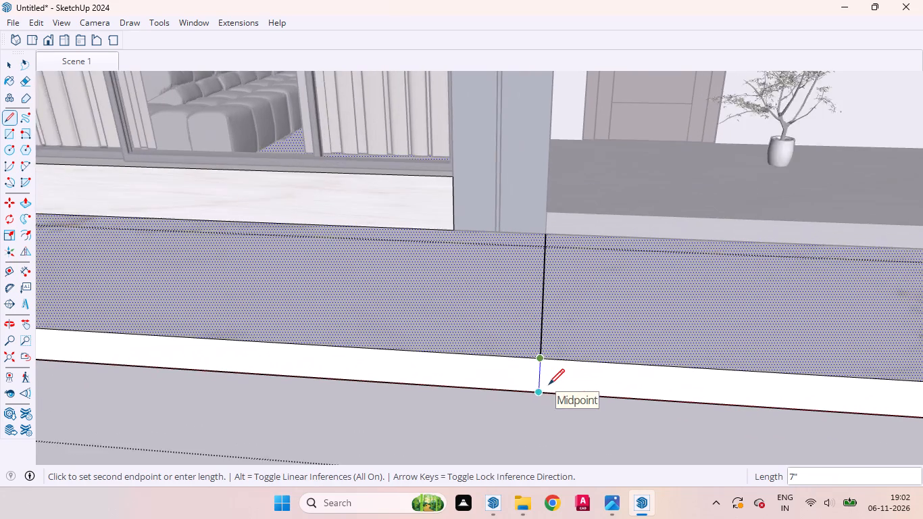
left_click(543, 397)
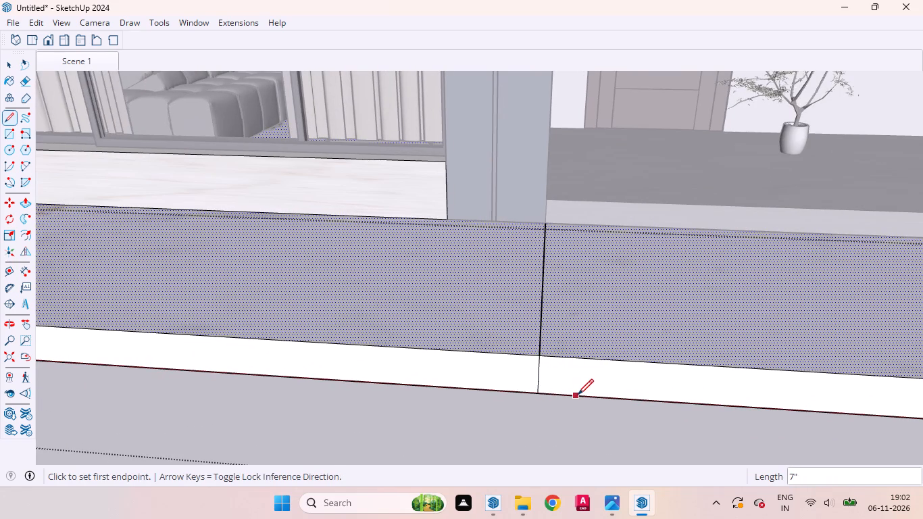
key("space")
left_click(489, 372)
Draw a 7" vertical line on the slab's side face at the outer pillar's front corner, splitting off its front portion.
middle_click_drag(515, 391, 620, 410)
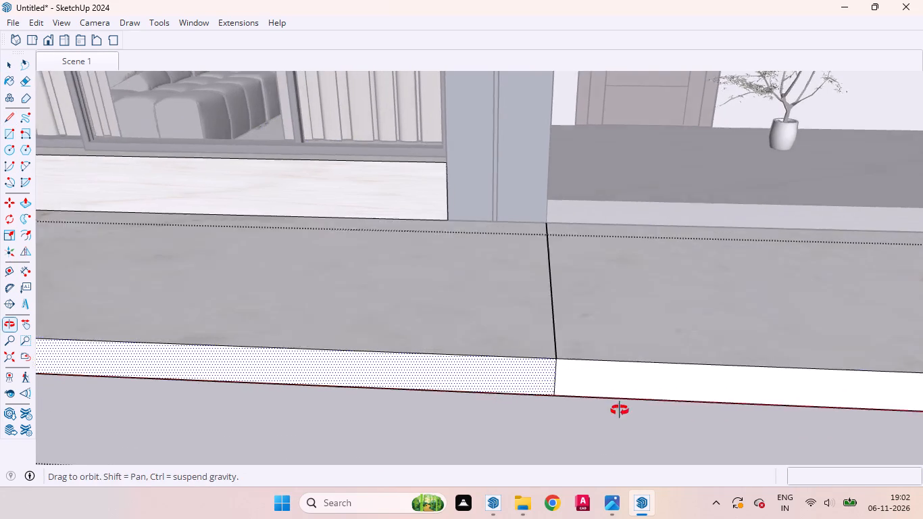
middle_click_drag(620, 410, 662, 397)
scroll(455, 377, "down", 10)
middle_click_drag(639, 381, 169, 399)
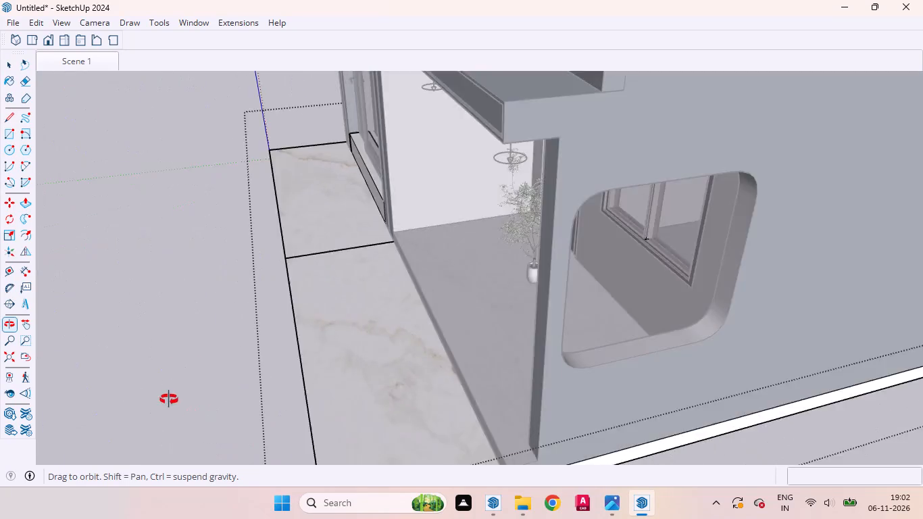
middle_click_drag(169, 399, 830, 329)
scroll(541, 447, "down", 1)
scroll(540, 440, "up", 1)
scroll(540, 438, "down", 5)
left_click(509, 417)
scroll(474, 412, "up", 4)
scroll(474, 412, "down", 1)
scroll(474, 412, "up", 3)
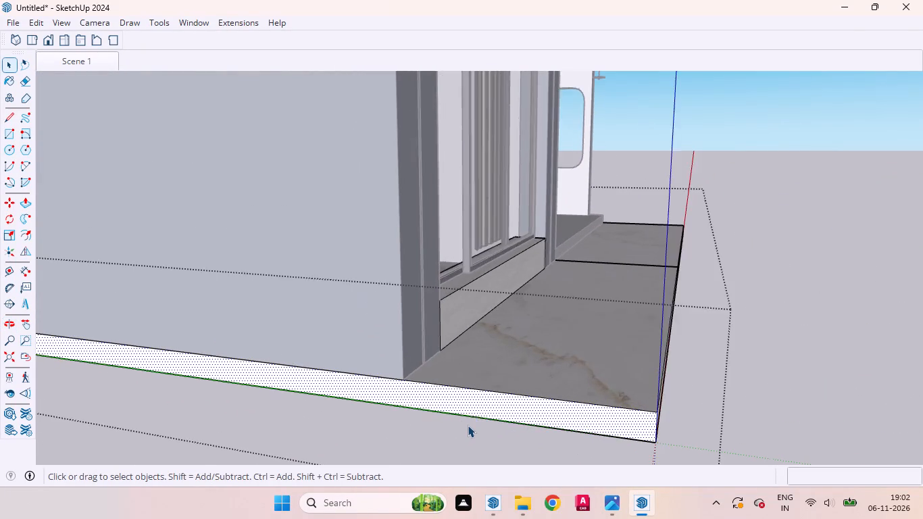
scroll(468, 425, "up", 2)
key("l")
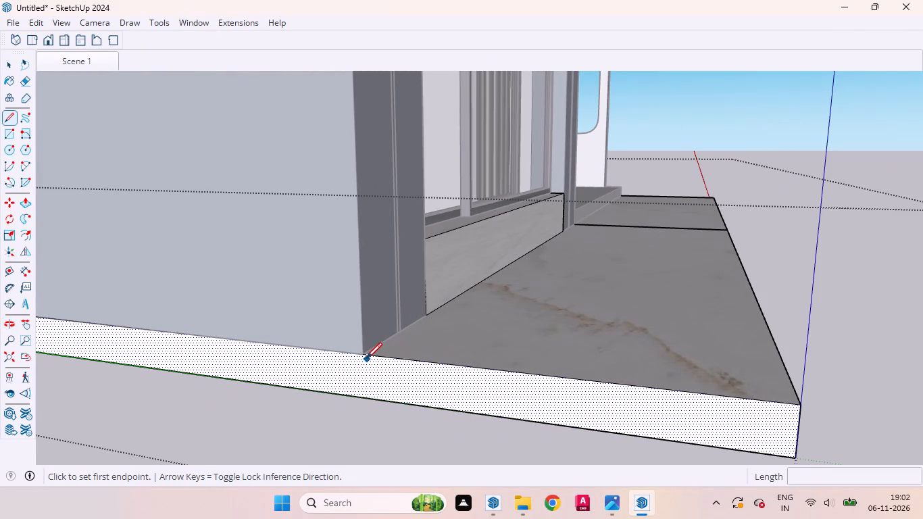
left_click(365, 357)
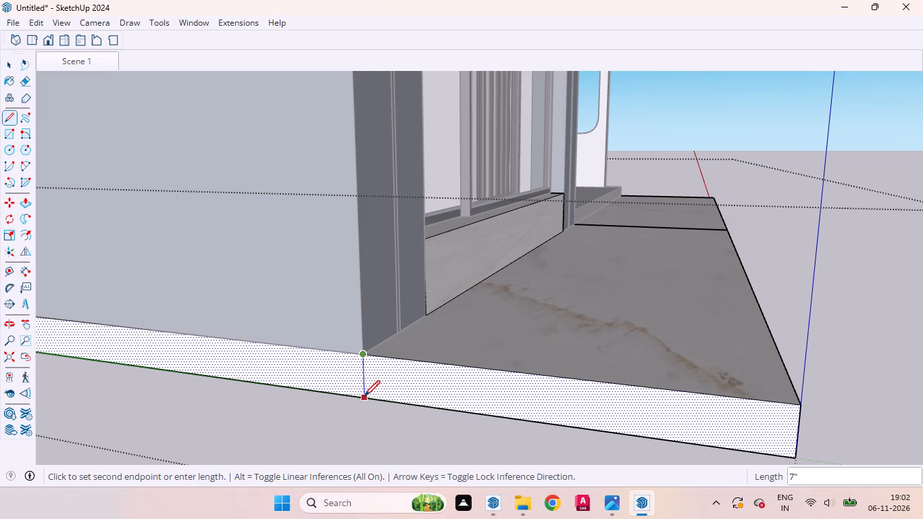
left_click(364, 396)
key("space")
left_click(466, 392)
Draw a line about 15' long along the pillars' front base, separating the slab's top strip in front of the glazing.
middle_click_drag(468, 399, 444, 395)
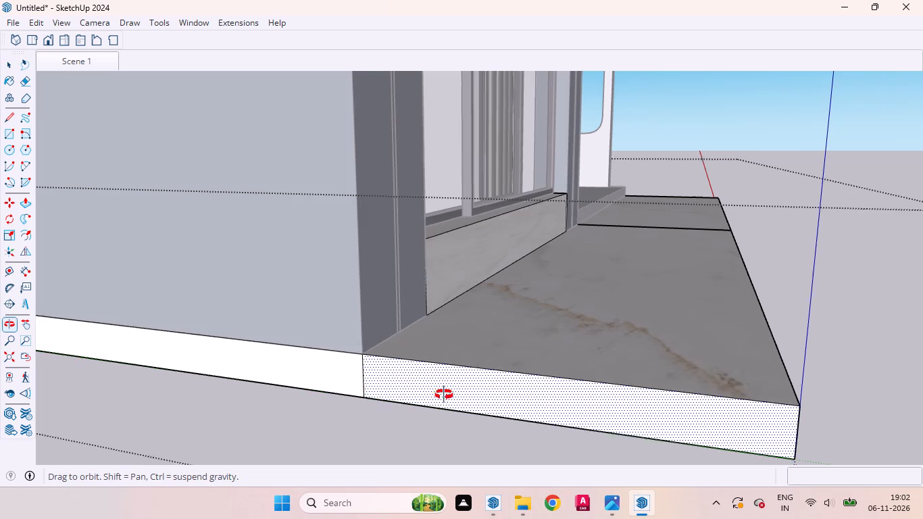
middle_click_drag(444, 395, 302, 447)
scroll(352, 380, "down", 5)
scroll(339, 320, "up", 1)
scroll(339, 320, "down", 3)
middle_click_drag(575, 324, 453, 332)
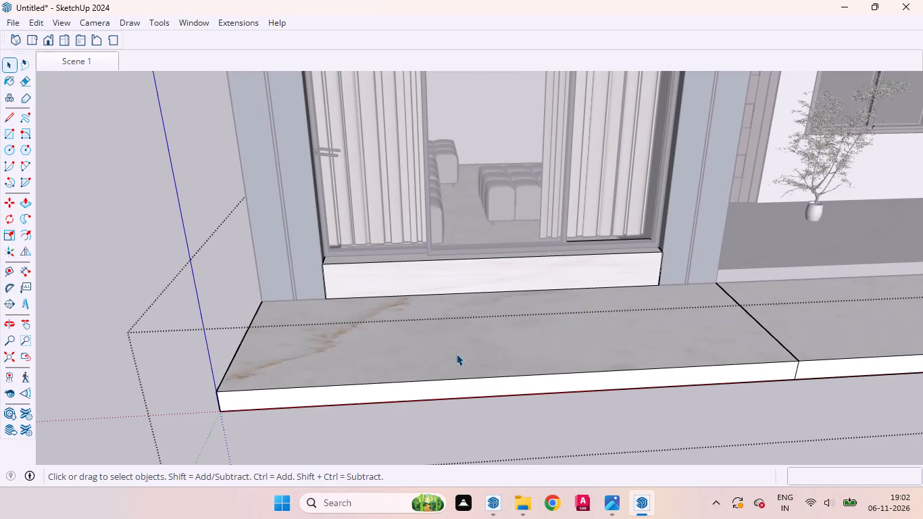
left_click(455, 355)
type("p")
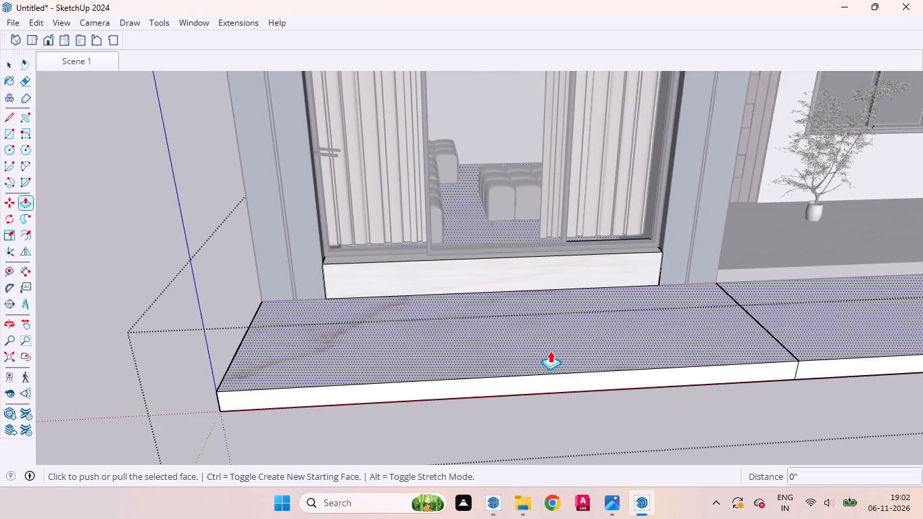
key("space")
key("l")
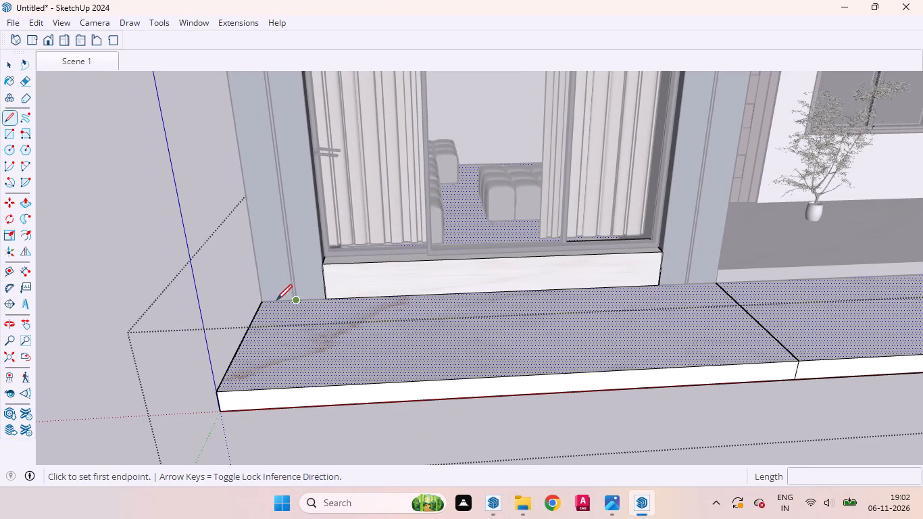
left_click(268, 300)
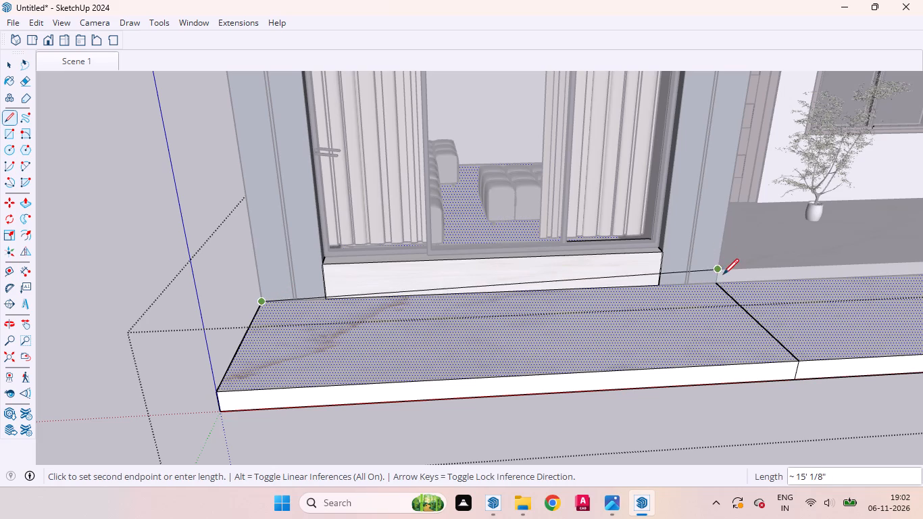
left_click(720, 280)
key("space")
Push/Pull the separated top strip in front of the glazing up by about 3 1/8".
left_click(593, 330)
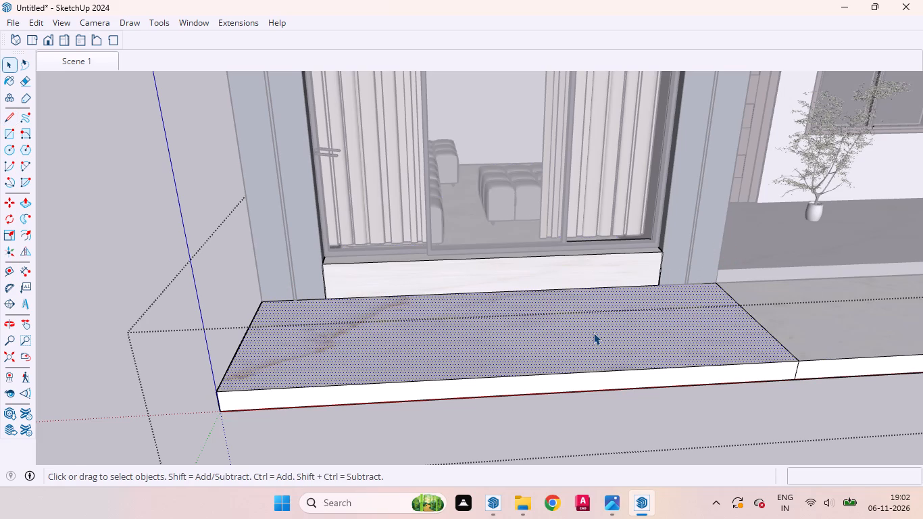
key("p")
left_click_drag(598, 332, 654, 356)
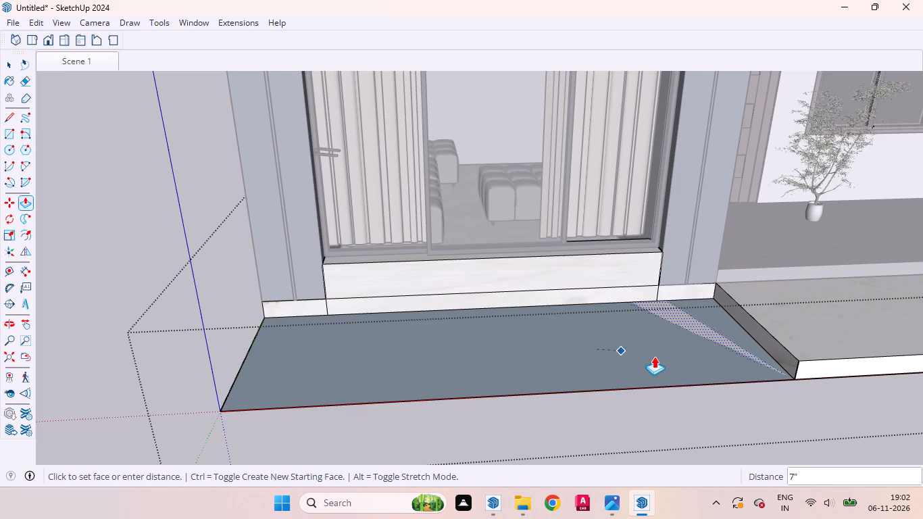
left_click_drag(654, 356, 761, 337)
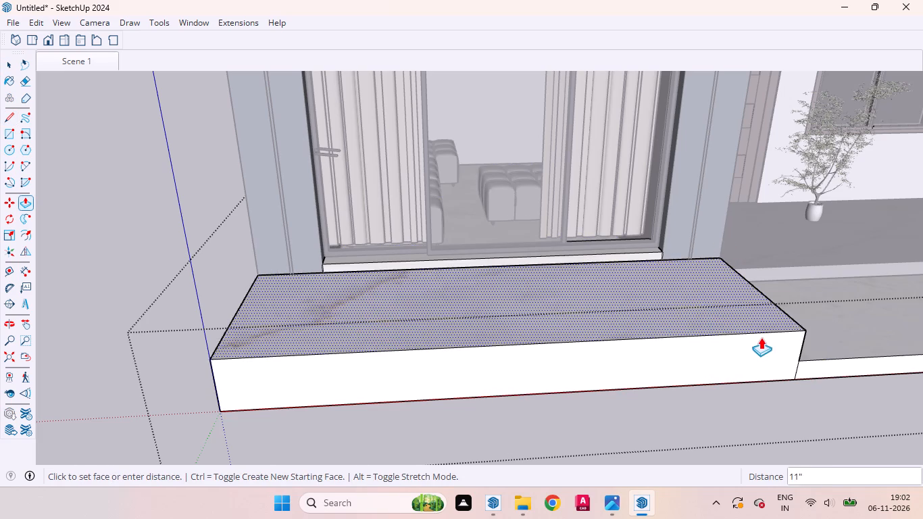
left_click_drag(761, 337, 784, 370)
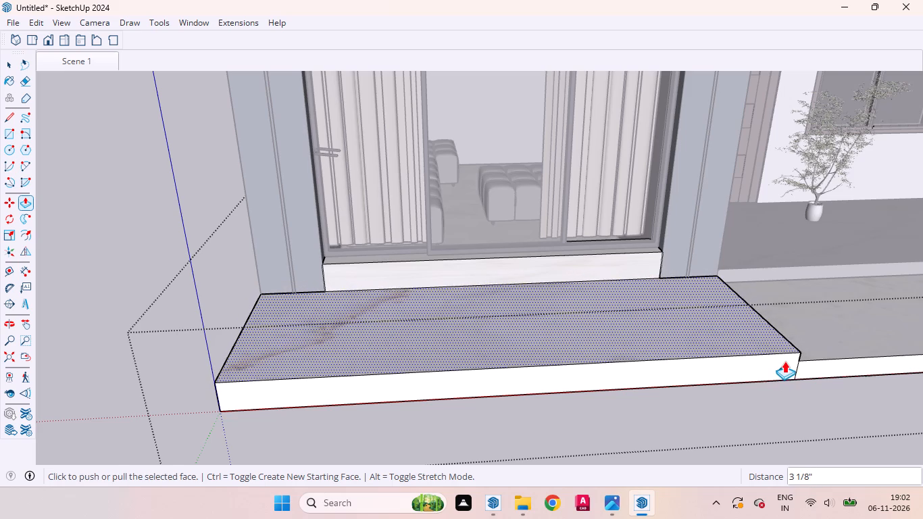
Create a Tape Measure guide 1" above the bottom edge of the raised strip's front face.
scroll(784, 361, "up", 9)
key("space")
key("t")
scroll(802, 412, "up", 3)
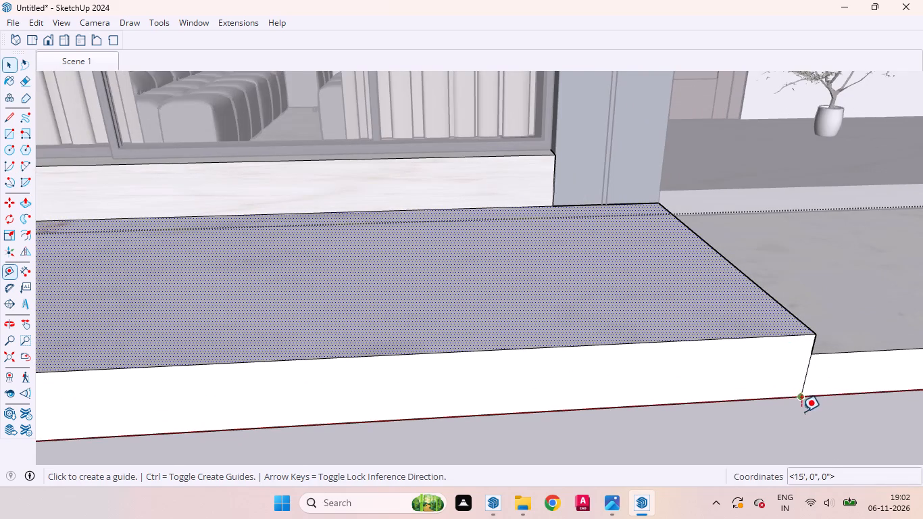
scroll(801, 412, "up", 2)
left_click(747, 399)
scroll(787, 387, "up", 4)
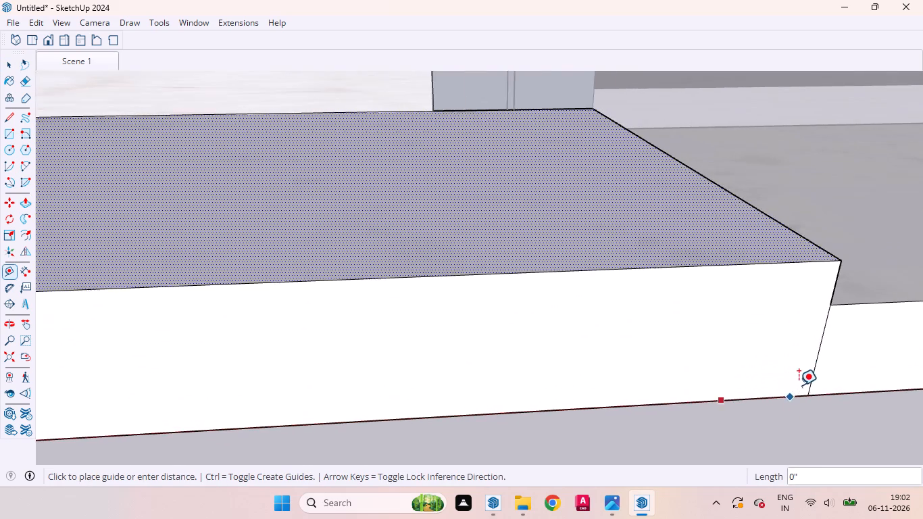
scroll(799, 385, "up", 5)
middle_click_drag(813, 395, 695, 324)
scroll(803, 391, "up", 1)
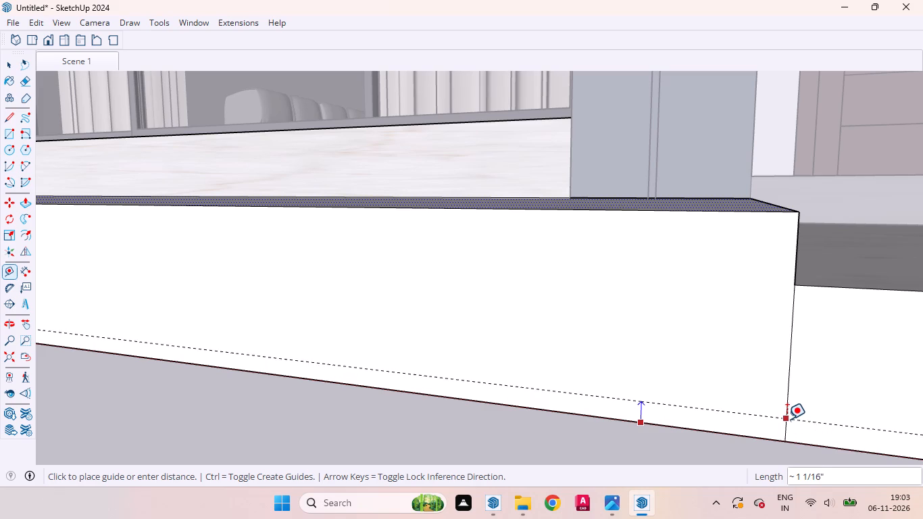
key("1")
key("Return")
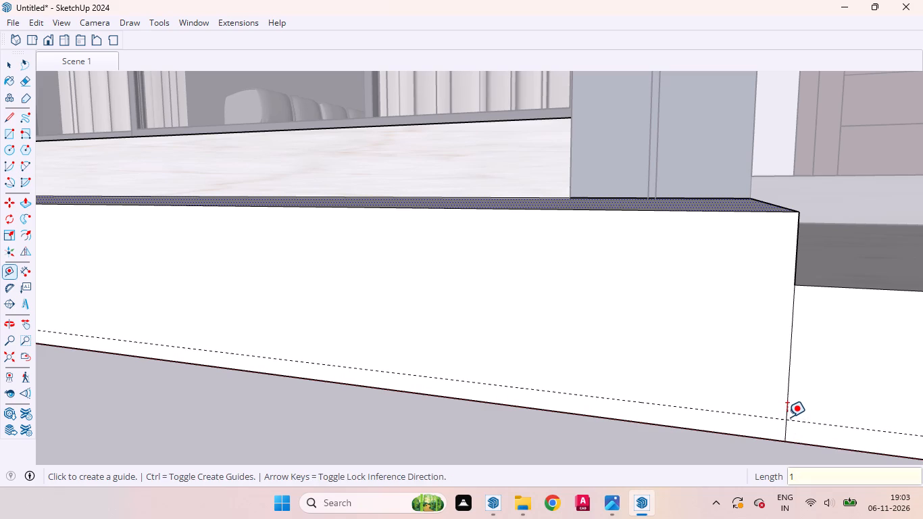
Push/Pull the raised strip in front of the glazing down about 9 1/8" to the guide line on its front face.
key("space")
middle_click_drag(696, 323, 830, 471)
left_click(565, 136)
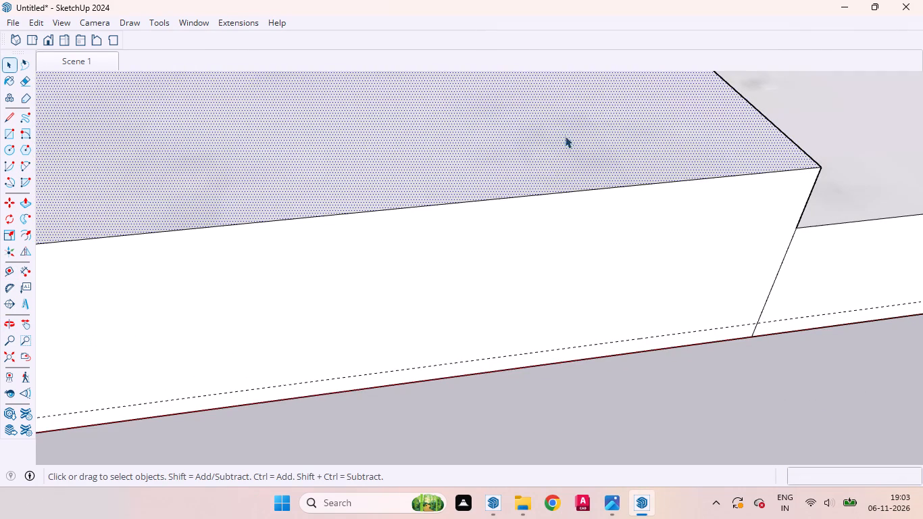
key("p")
left_click(562, 170)
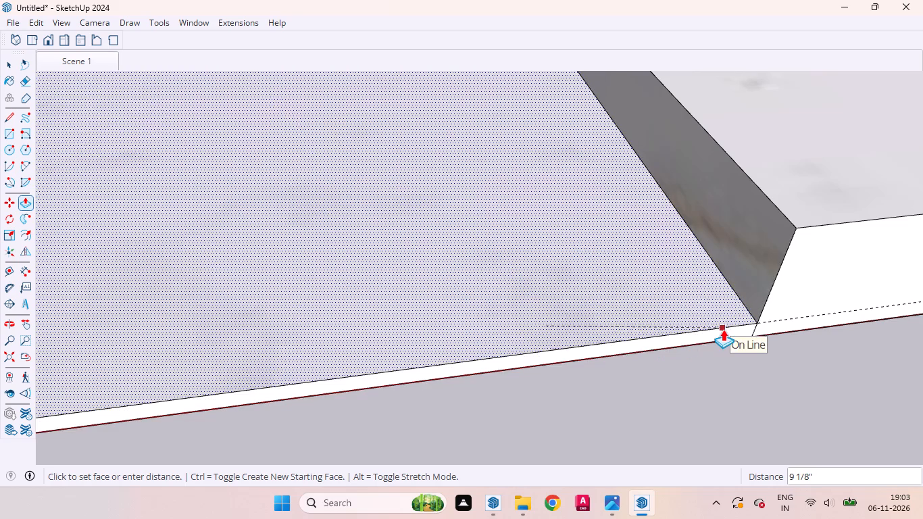
left_click(723, 329)
key("space")
Examine the lowered strip and the exposed slab face below the outer pillar.
scroll(564, 382, "down", 20)
scroll(564, 382, "down", 2)
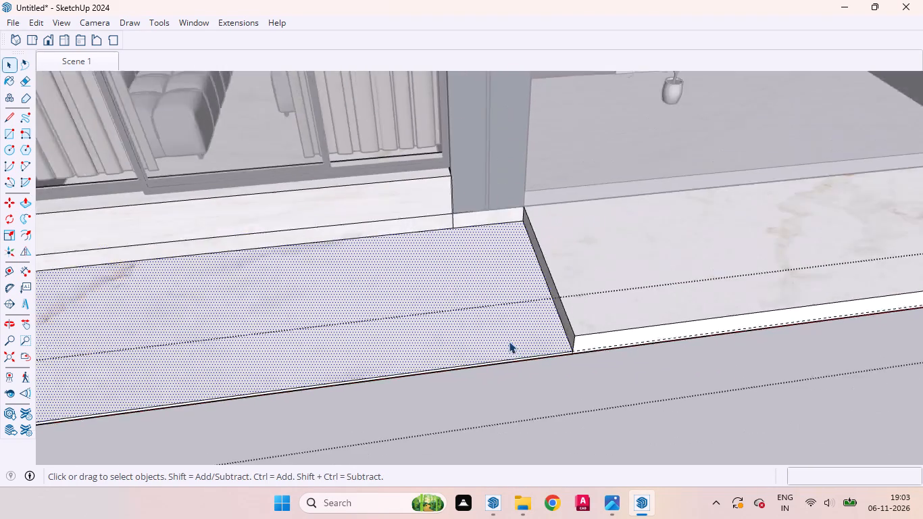
scroll(509, 341, "down", 7)
middle_click_drag(470, 328, 422, 170)
scroll(369, 289, "up", 9)
scroll(318, 295, "down", 1)
scroll(318, 295, "up", 2)
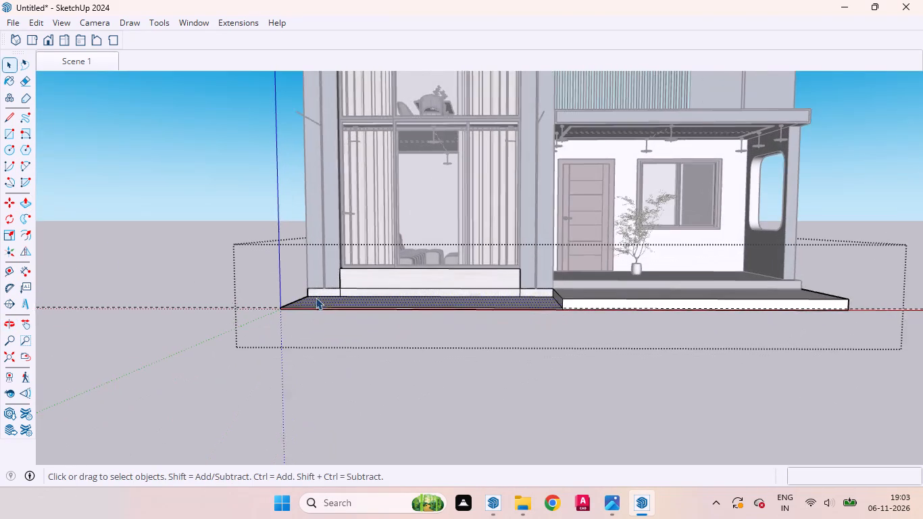
scroll(399, 255, "up", 11)
scroll(307, 264, "down", 1)
scroll(307, 264, "up", 9)
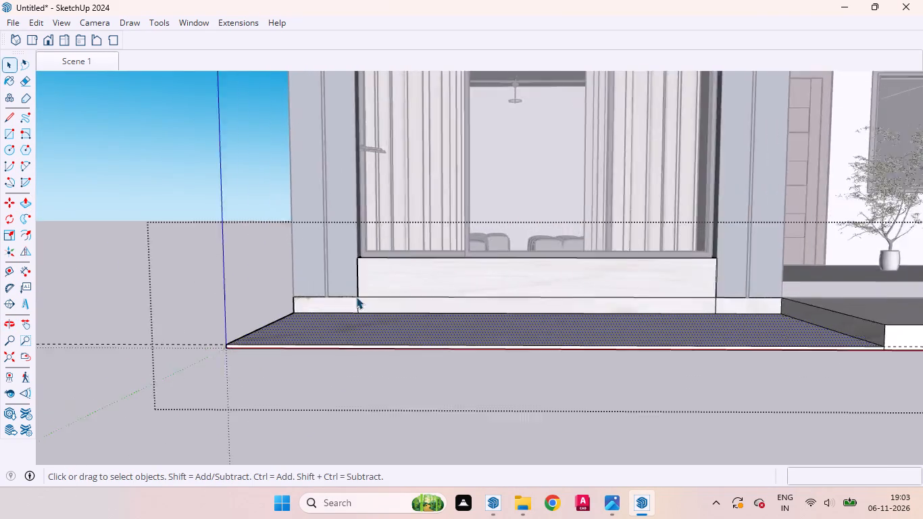
scroll(356, 297, "up", 18)
left_click(288, 324)
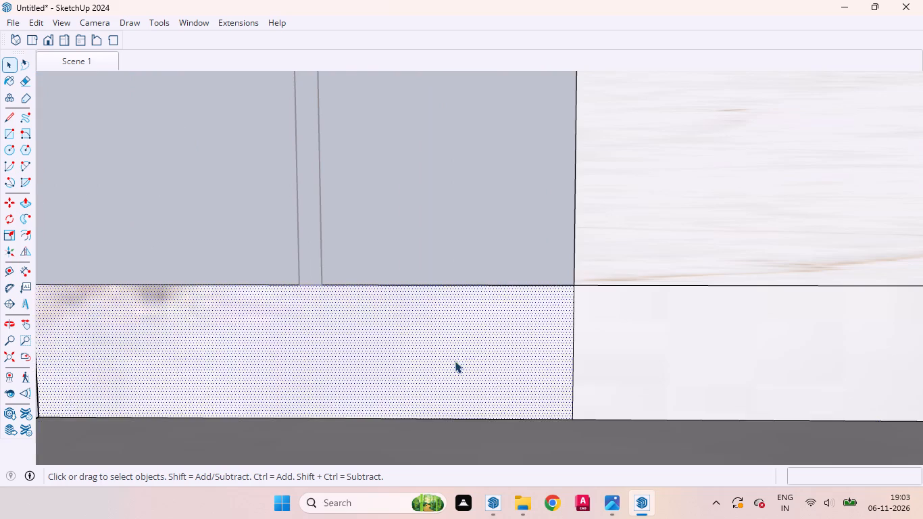
scroll(455, 361, "down", 20)
scroll(455, 361, "down", 3)
double_click(155, 344)
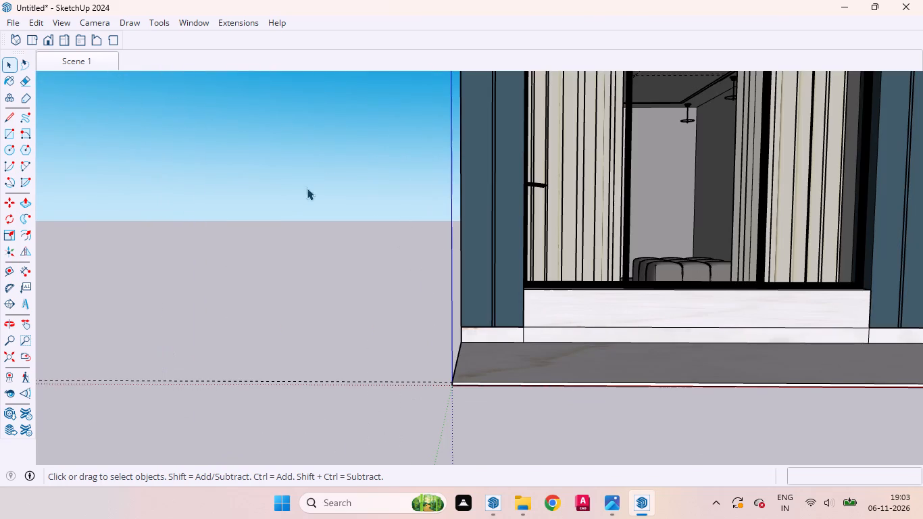
Open the 3D Warehouse window.
left_click(196, 19)
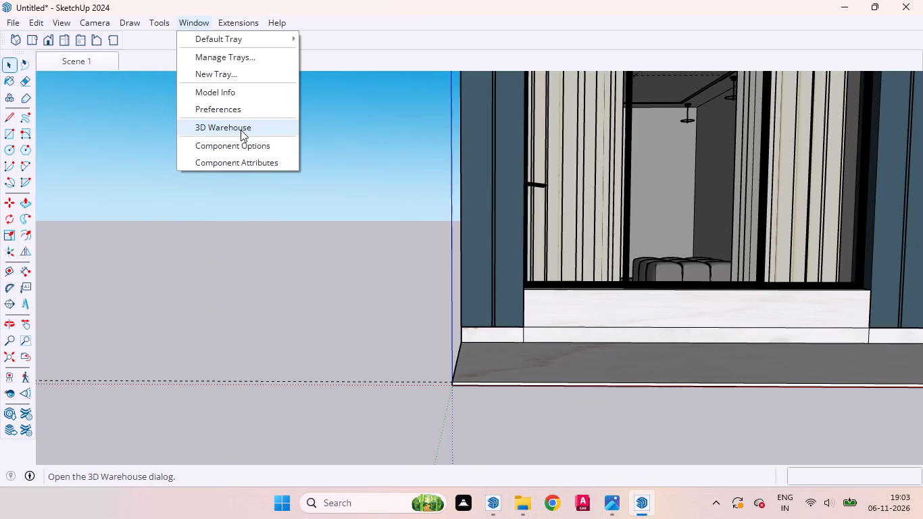
left_click(237, 121)
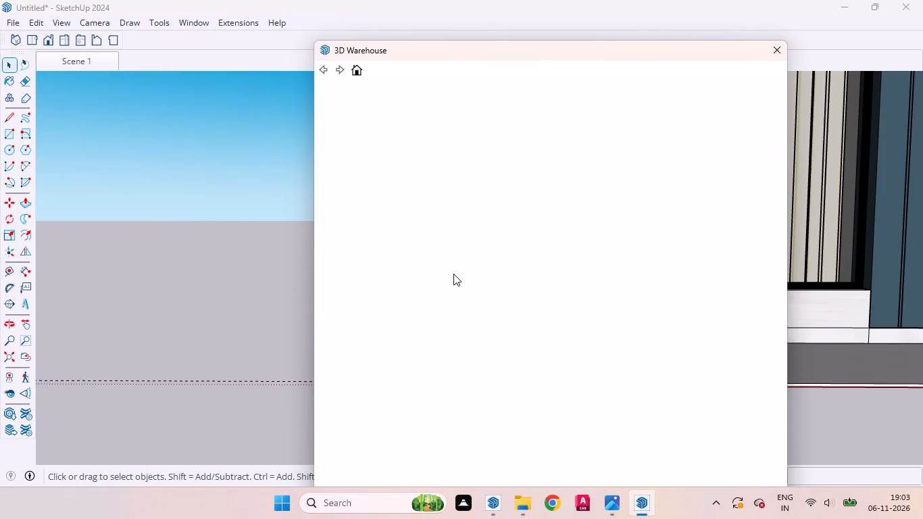
Show a narrowed Default Tray with Entity Info collapsed, and move it and the 3D Warehouse window clear of the facade.
left_click(193, 20)
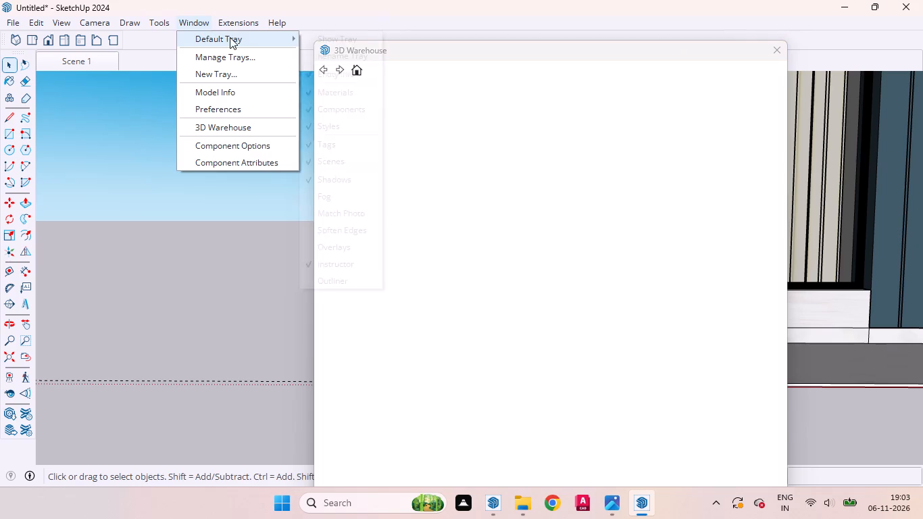
left_click(336, 30)
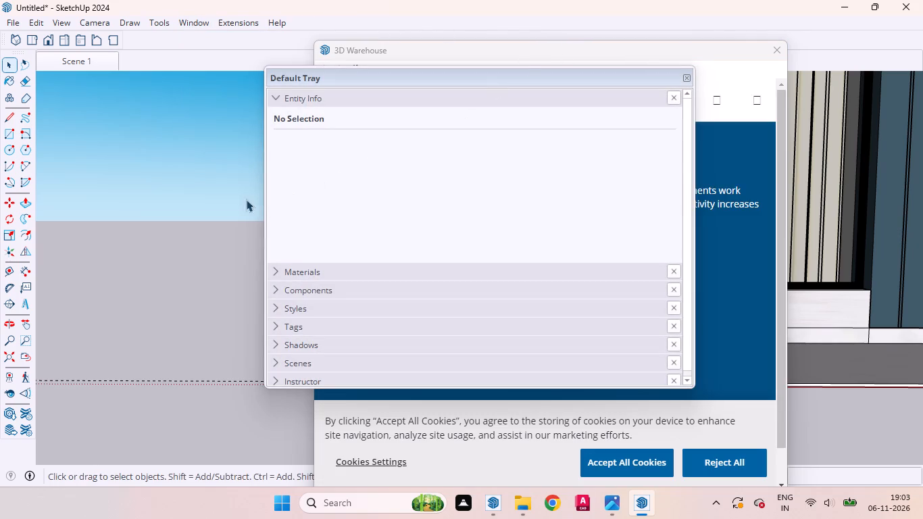
left_click_drag(265, 198, 266, 198)
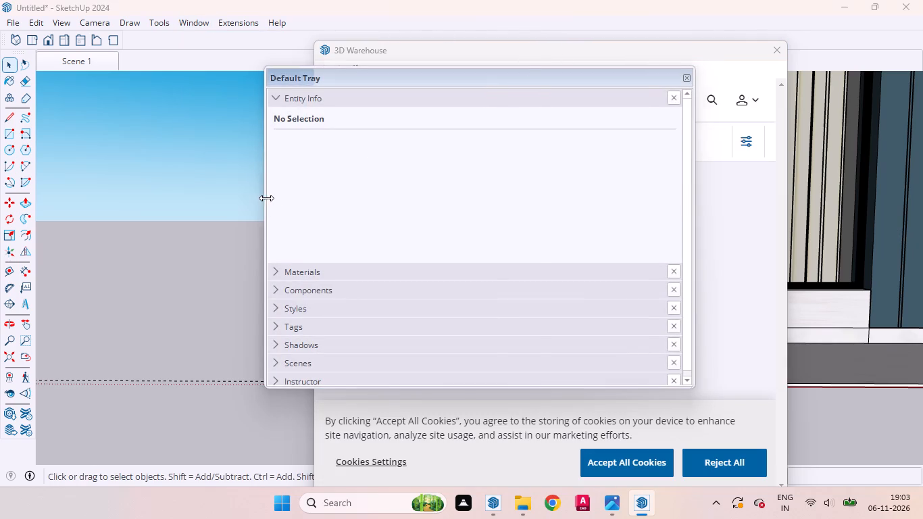
left_click_drag(266, 198, 826, 287)
left_click(498, 97)
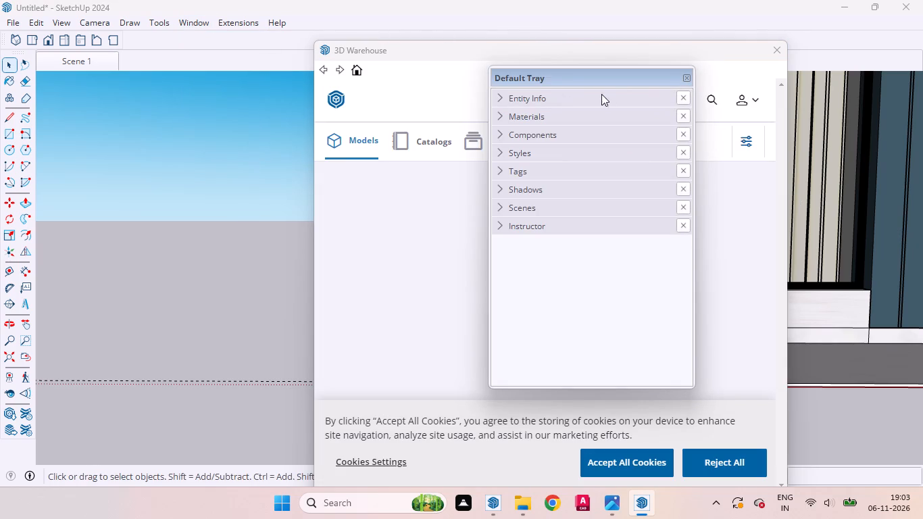
left_click_drag(583, 75, 901, 126)
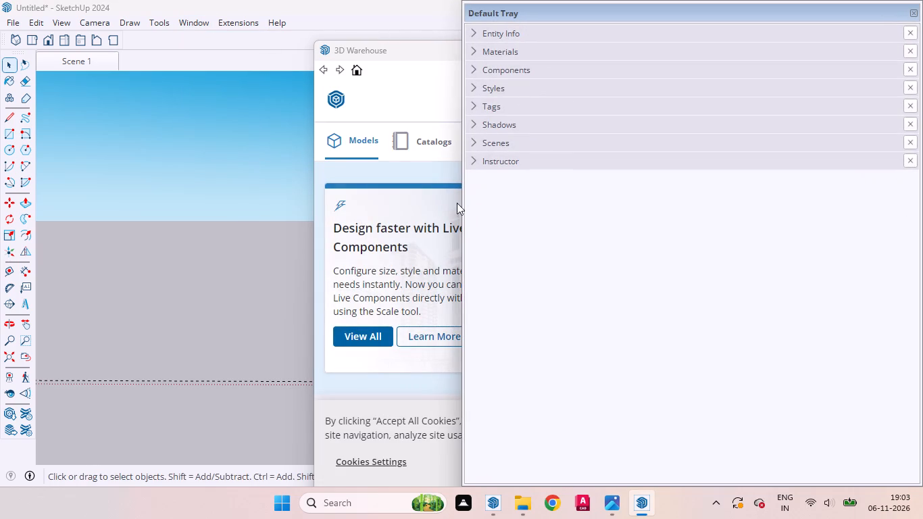
left_click_drag(463, 209, 922, 249)
left_click_drag(520, 49, 131, 0)
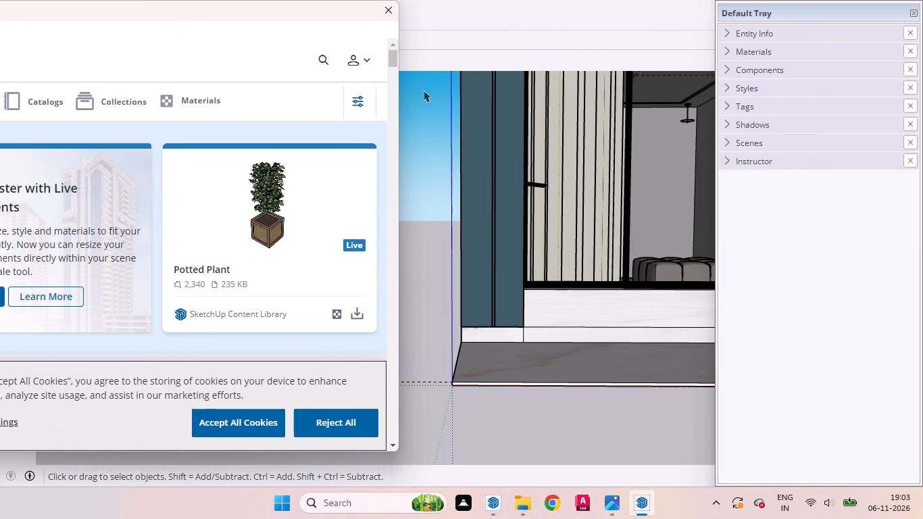
Sample the pillar's material 0496 AP 9691 Shadow-N and paint the exposed slab face below the outer pillar with it.
left_click(772, 53)
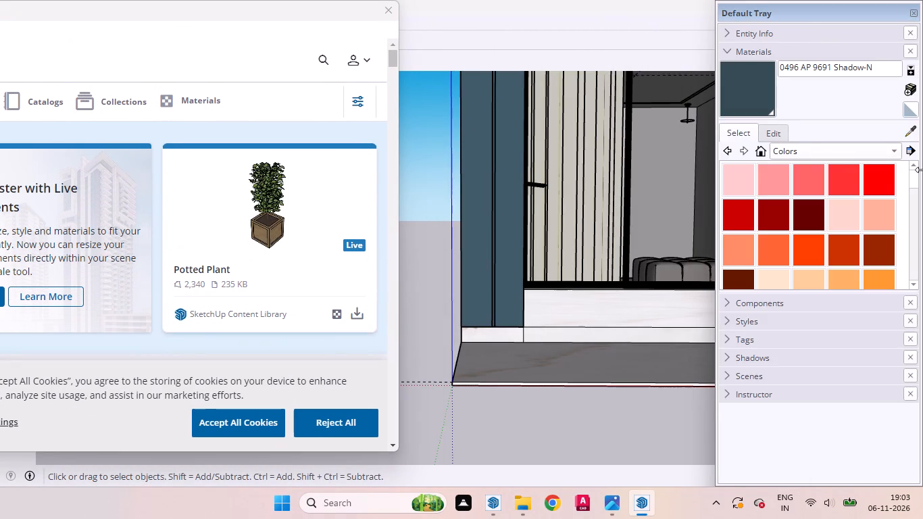
left_click(908, 130)
left_click(511, 199)
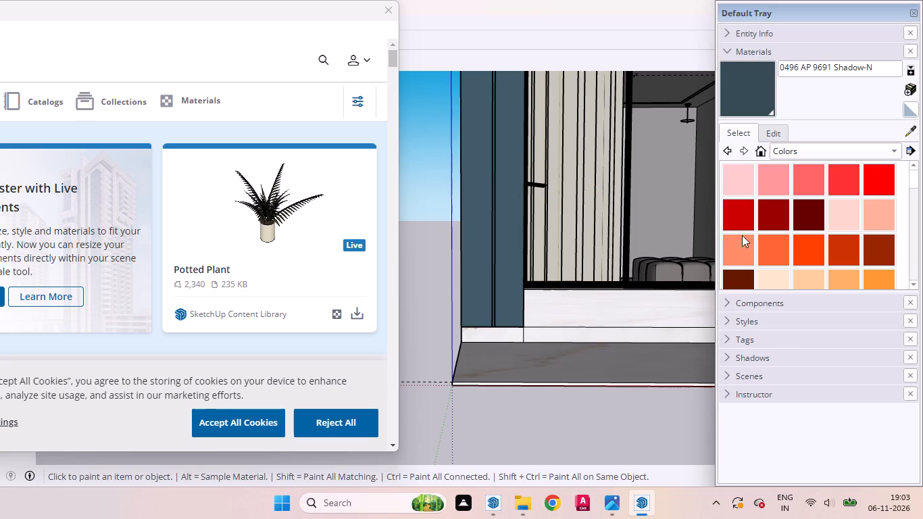
key("space")
scroll(556, 372, "up", 12)
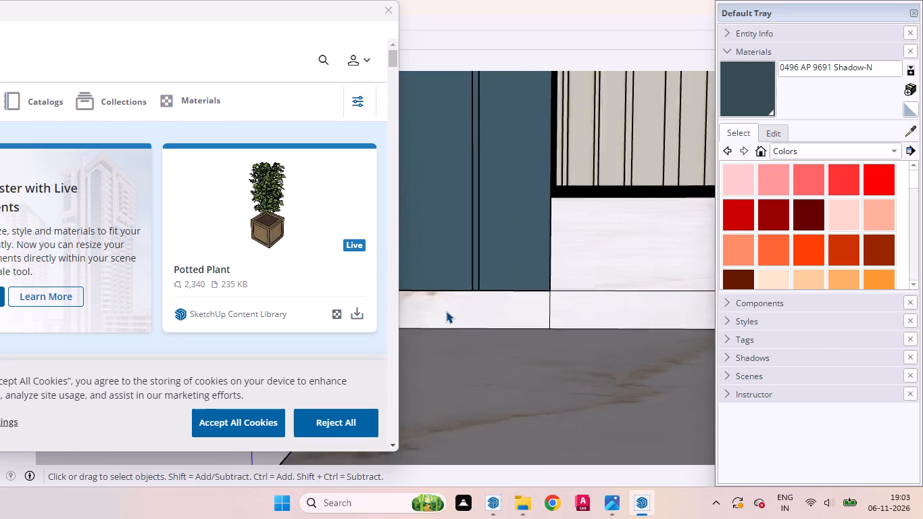
scroll(446, 311, "up", 2)
left_click(541, 313)
scroll(532, 318, "up", 1)
middle_click_drag(541, 322, 647, 345)
double_click(579, 330)
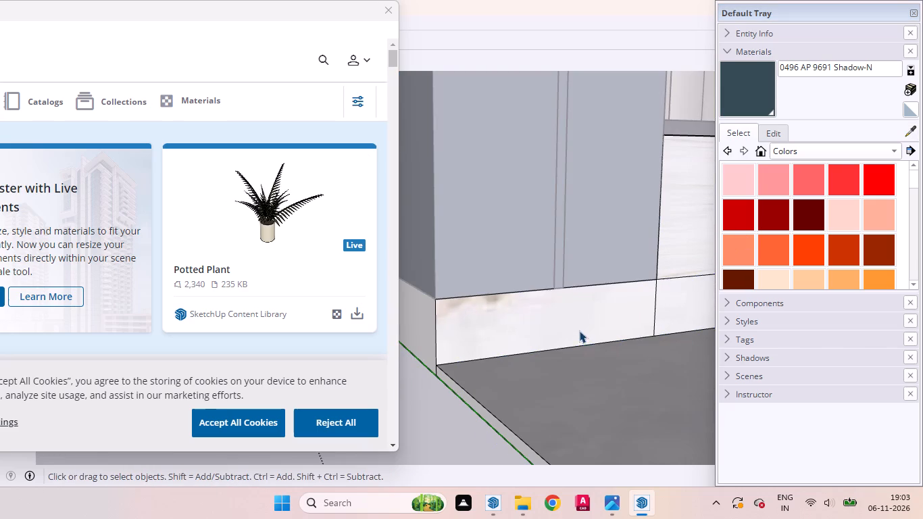
left_click(545, 320)
scroll(544, 310, "down", 4)
middle_click_drag(561, 315, 491, 290)
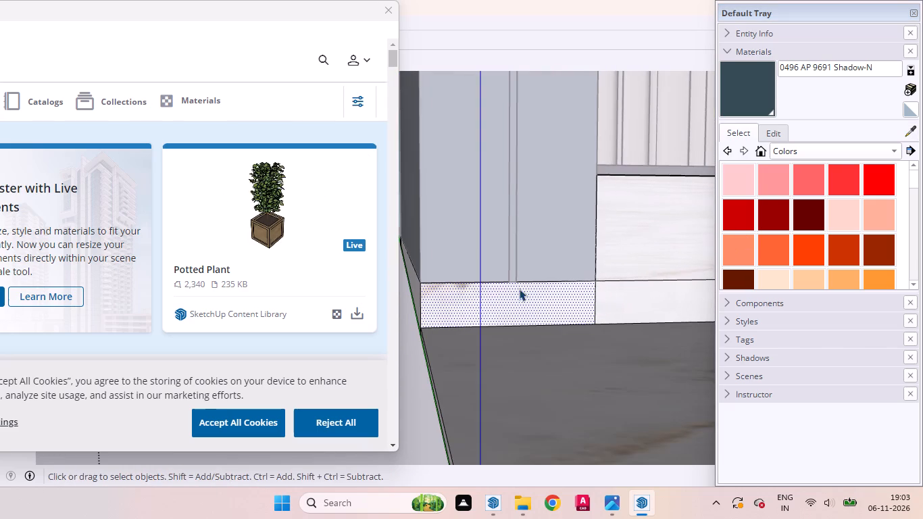
left_click(740, 81)
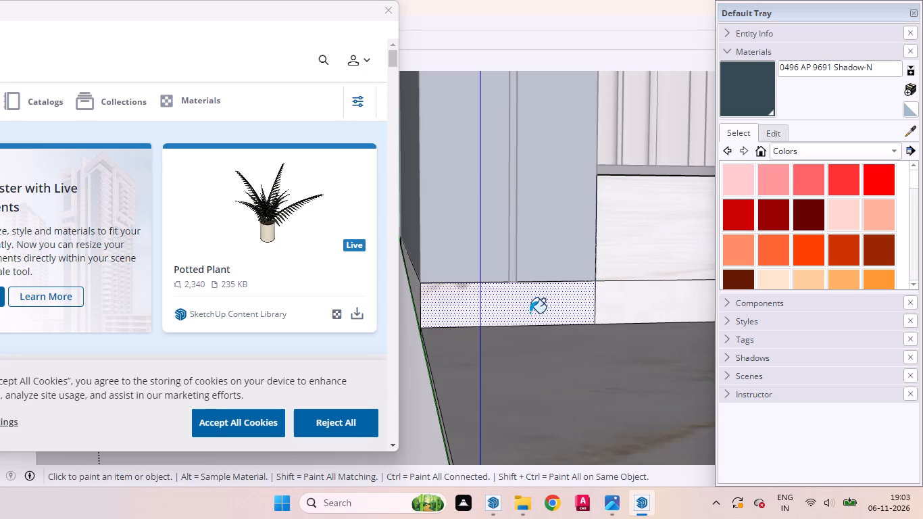
left_click(530, 313)
key("space")
scroll(542, 322, "down", 16)
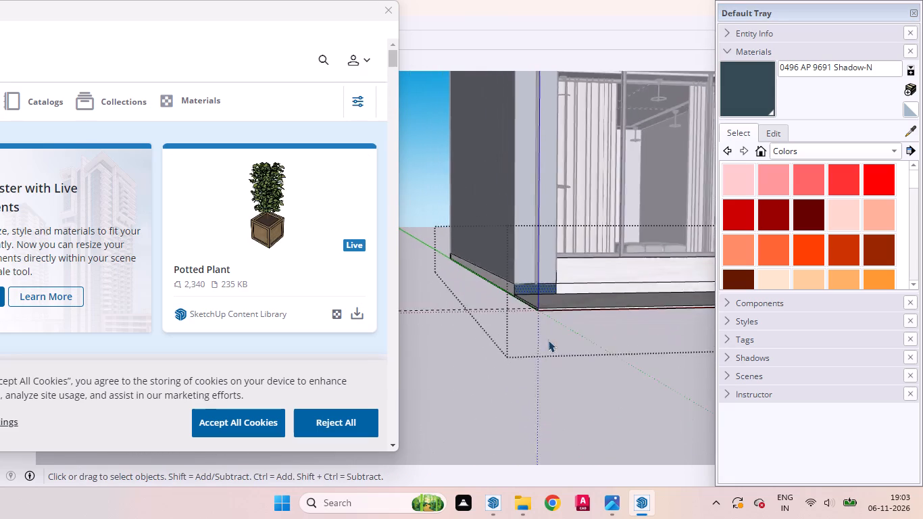
left_click(553, 384)
Erase the horizontal edge between the marble base under the glazing and the exposed slab face below it.
scroll(545, 276, "up", 11)
middle_click_drag(559, 303, 520, 314)
scroll(522, 309, "down", 1)
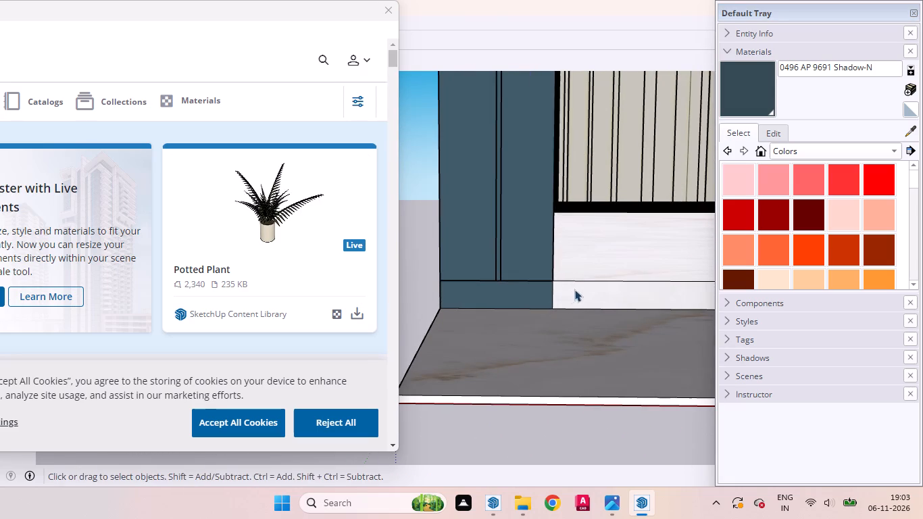
left_click(582, 282)
triple_click(582, 282)
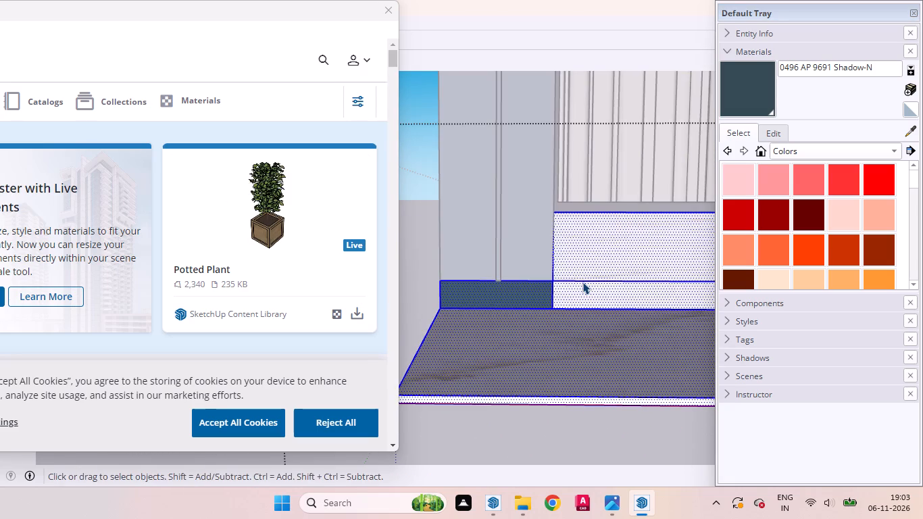
left_click(582, 281)
right_click(578, 280)
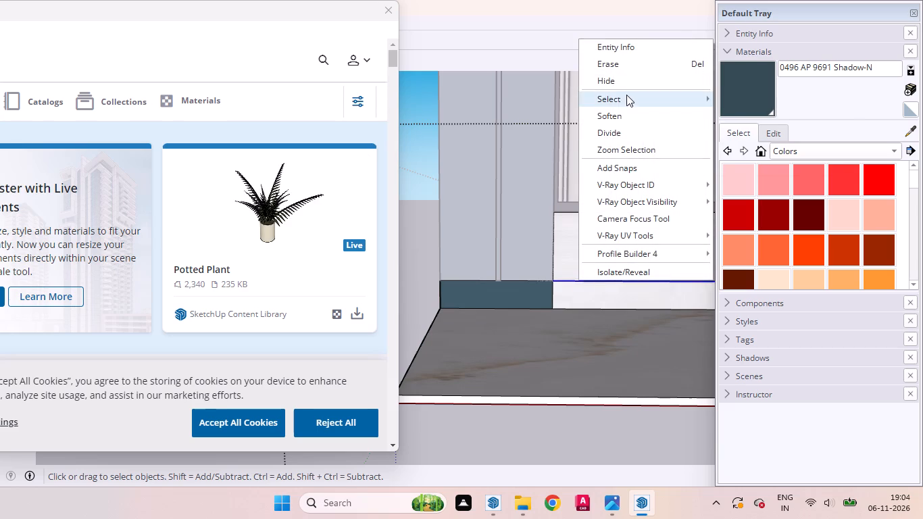
left_click(616, 65)
scroll(599, 282, "down", 8)
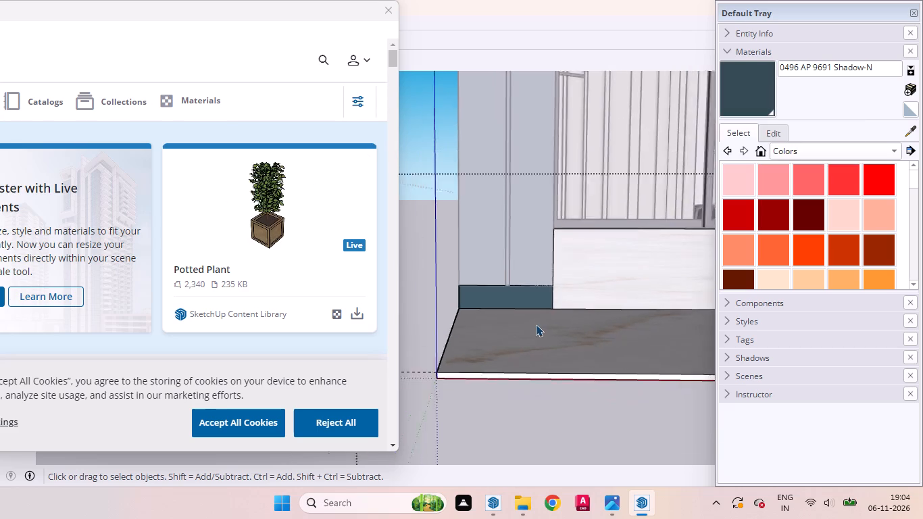
scroll(536, 324, "down", 16)
scroll(538, 328, "down", 5)
left_click(569, 368)
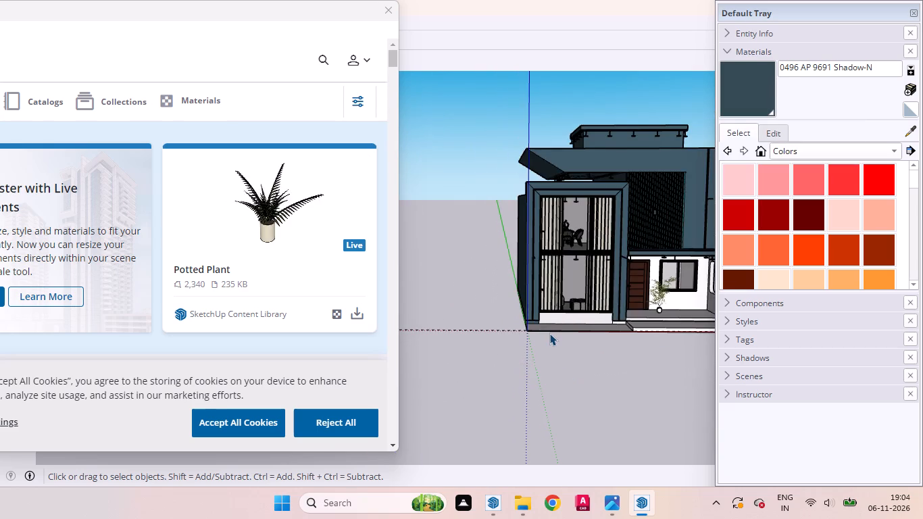
Examine the painted base and the adjoining slab side at the outer pillar's corner.
scroll(549, 333, "up", 20)
scroll(549, 333, "up", 5)
middle_click_drag(502, 326, 703, 357)
scroll(487, 318, "up", 9)
scroll(570, 314, "down", 5)
scroll(458, 314, "up", 5)
middle_click_drag(461, 330, 570, 372)
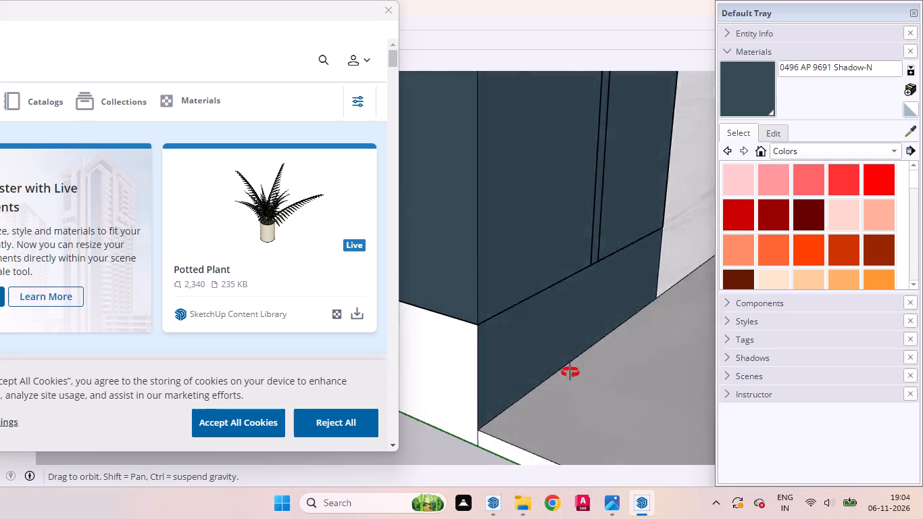
middle_click_drag(570, 372, 509, 335)
scroll(507, 314, "up", 8)
middle_click_drag(502, 323, 608, 279)
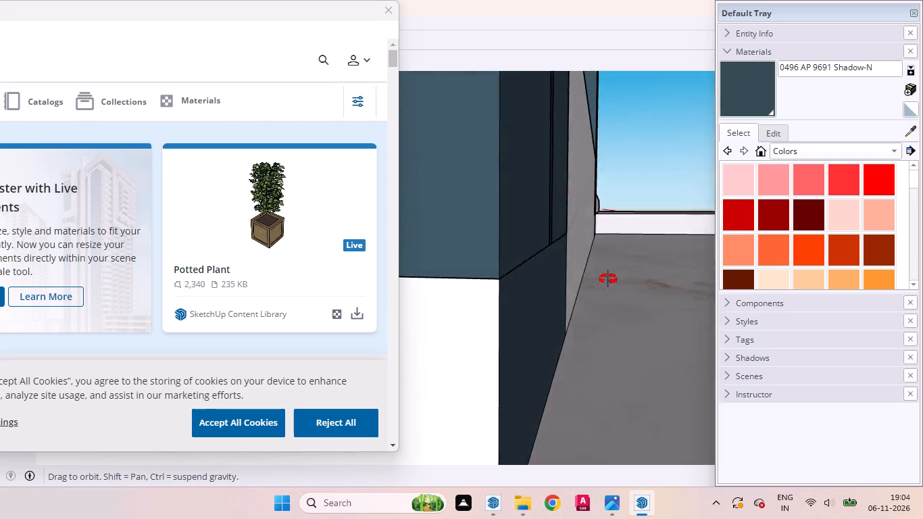
middle_click_drag(608, 279, 343, 370)
scroll(343, 369, "up", 1)
scroll(484, 341, "down", 20)
scroll(484, 341, "down", 4)
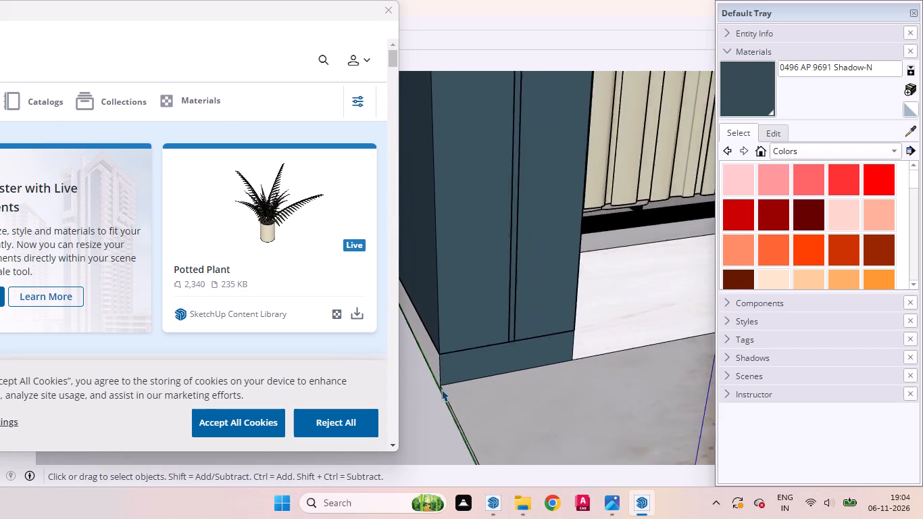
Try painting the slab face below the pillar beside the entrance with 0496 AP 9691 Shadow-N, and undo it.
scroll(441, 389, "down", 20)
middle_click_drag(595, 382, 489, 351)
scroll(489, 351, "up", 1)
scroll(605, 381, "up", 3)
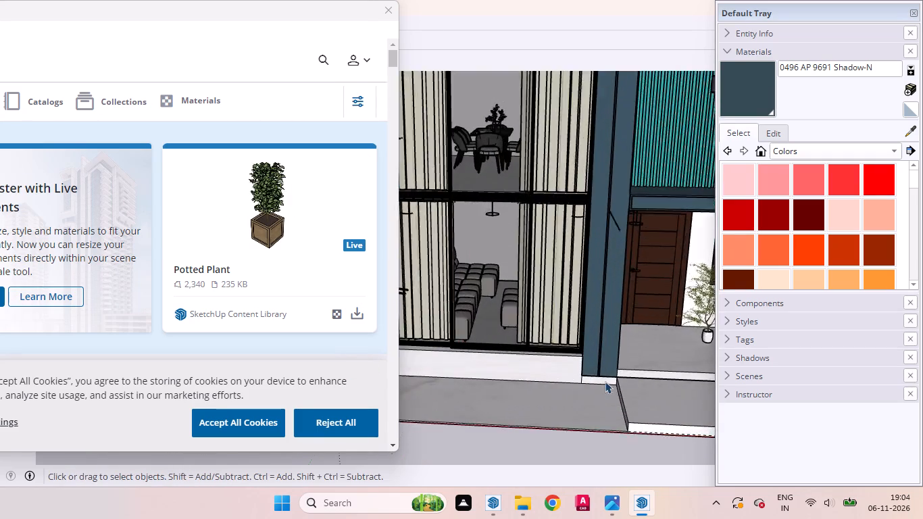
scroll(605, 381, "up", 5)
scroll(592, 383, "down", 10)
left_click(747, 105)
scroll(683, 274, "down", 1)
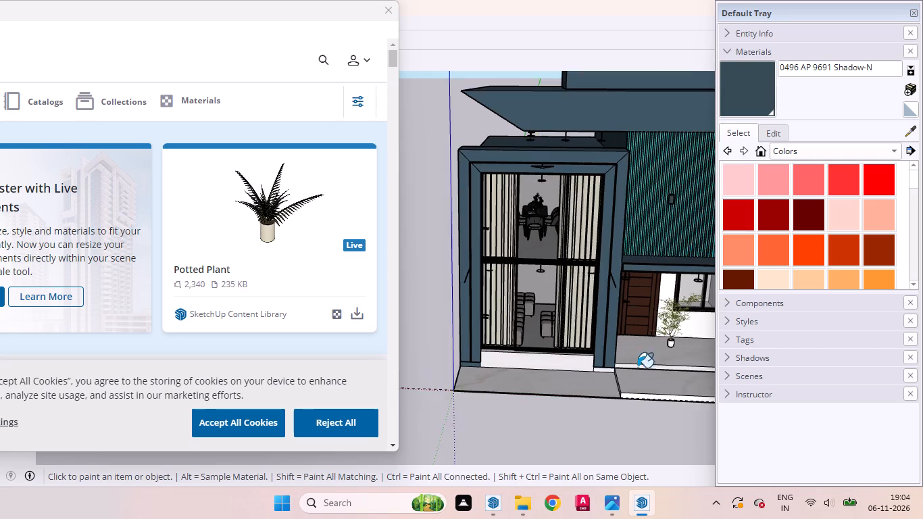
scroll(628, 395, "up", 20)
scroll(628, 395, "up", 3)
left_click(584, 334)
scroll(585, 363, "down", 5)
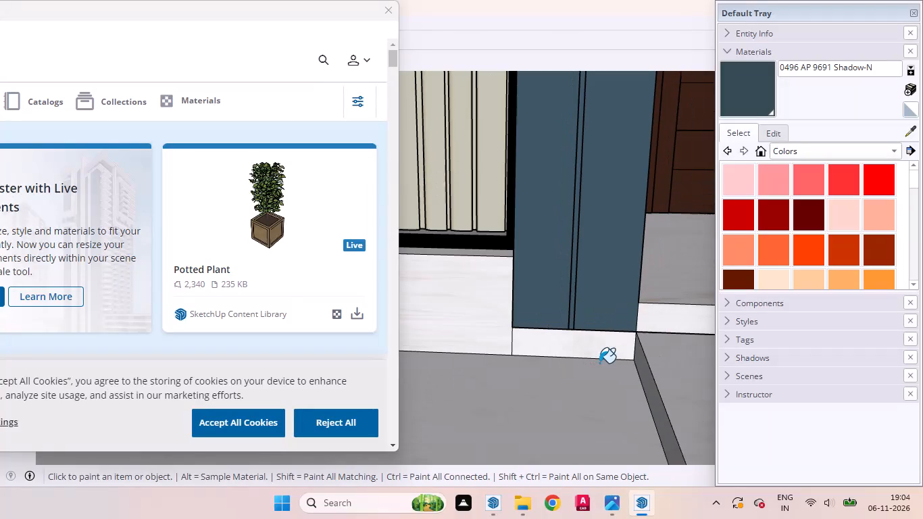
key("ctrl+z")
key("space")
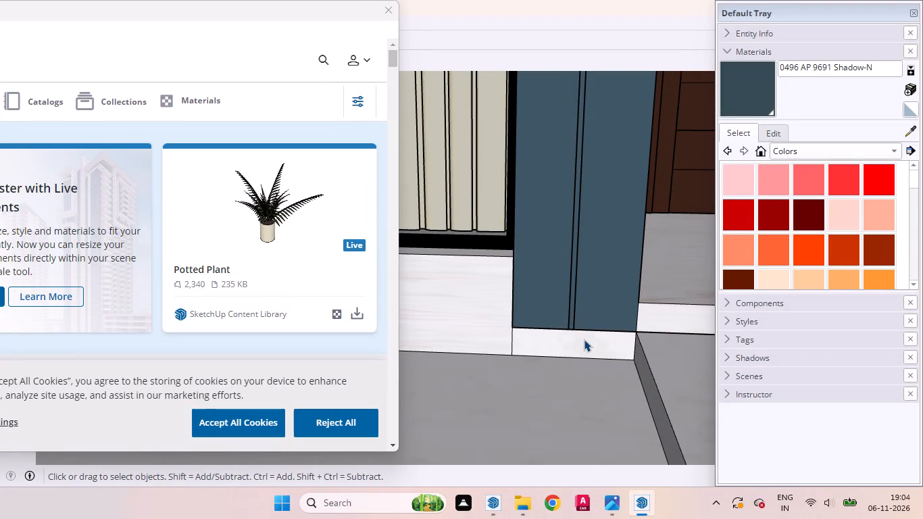
Paint the exposed slab face below the pillar beside the entrance with 0496 AP 9691 Shadow-N, working inside its group.
triple_click(584, 339)
left_click(584, 362)
left_click(584, 347)
scroll(605, 366, "down", 5)
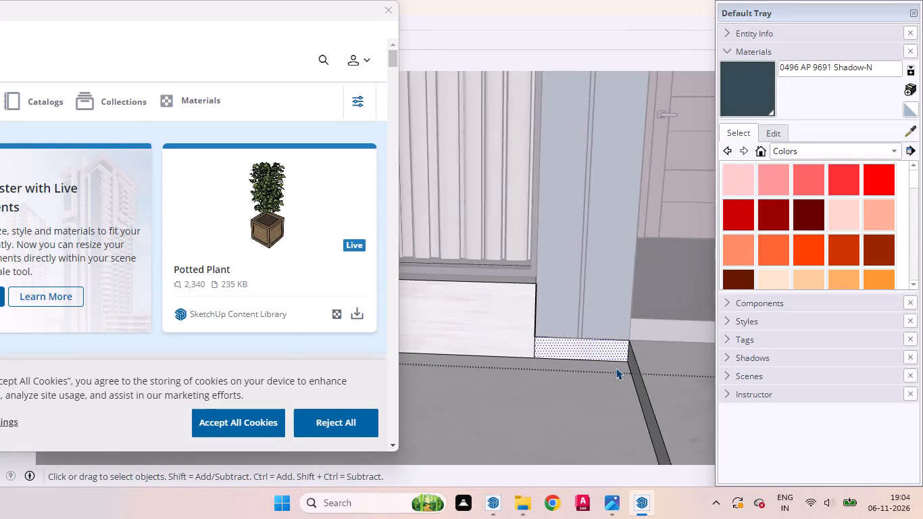
scroll(616, 368, "down", 16)
left_click(745, 104)
scroll(580, 353, "up", 4)
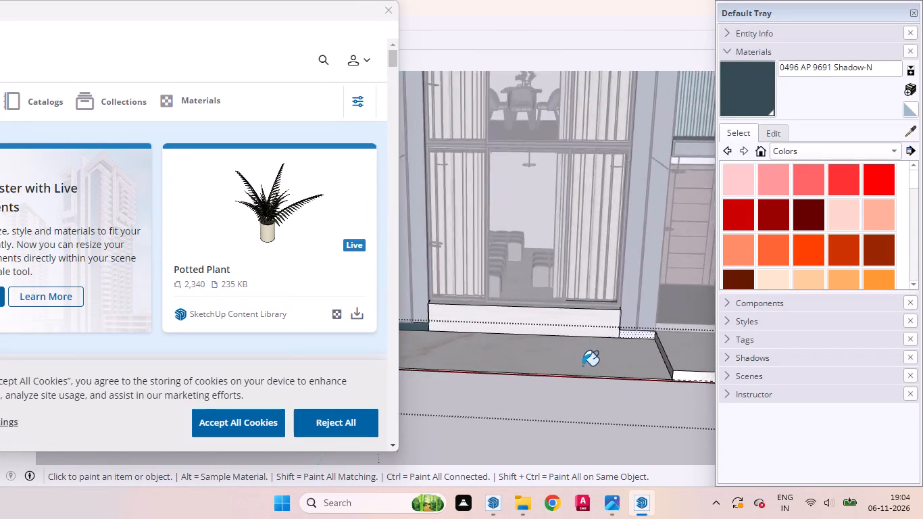
scroll(582, 366, "up", 17)
left_click(666, 326)
key("space")
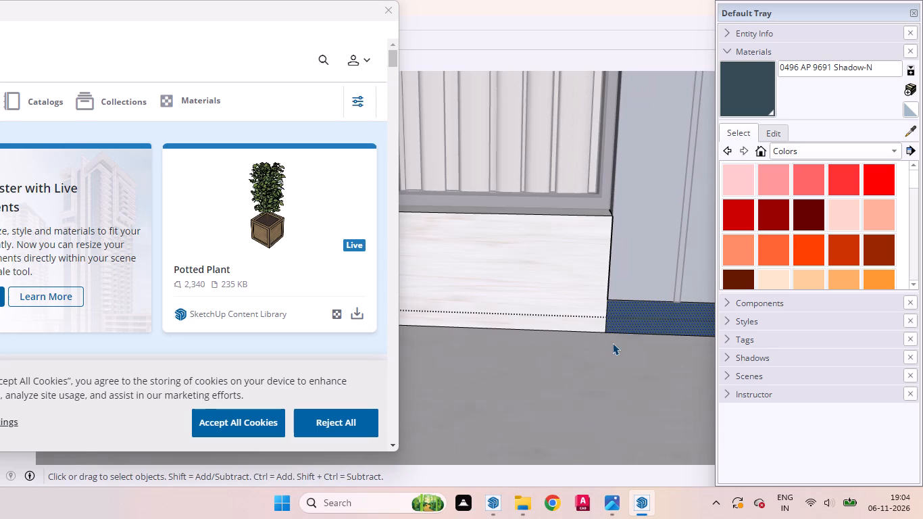
scroll(614, 337, "down", 20)
scroll(614, 337, "down", 1)
double_click(551, 384)
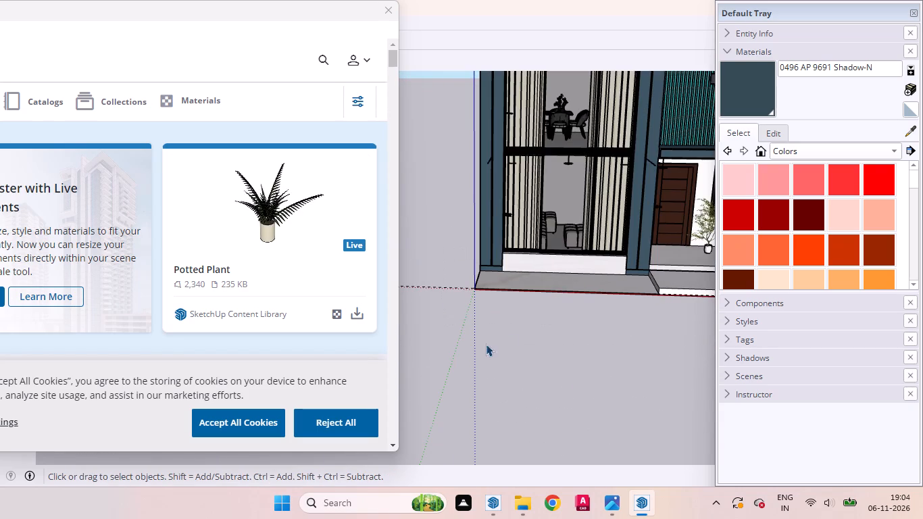
Move the potted tree from the entrance porch onto the slab in front of the glazed bay, near the outer pillar.
scroll(489, 357, "down", 10)
scroll(614, 315, "up", 14)
left_click(580, 314)
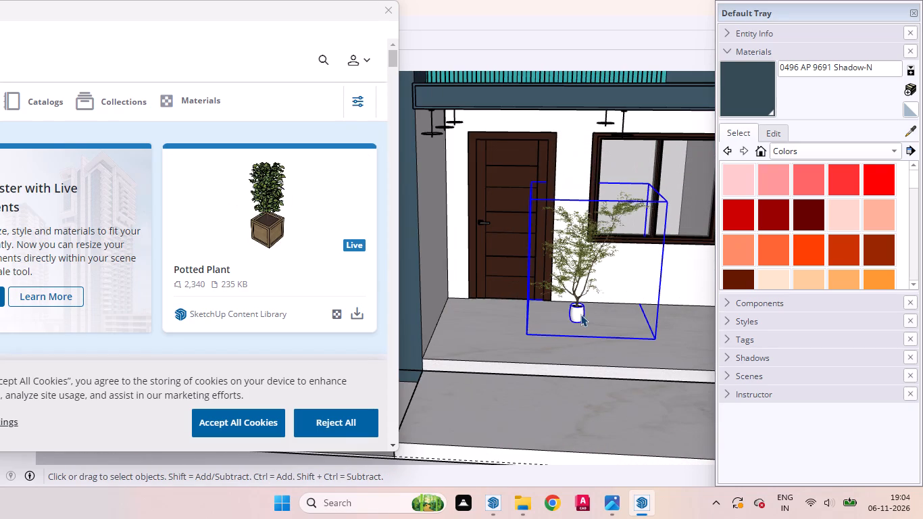
key("m")
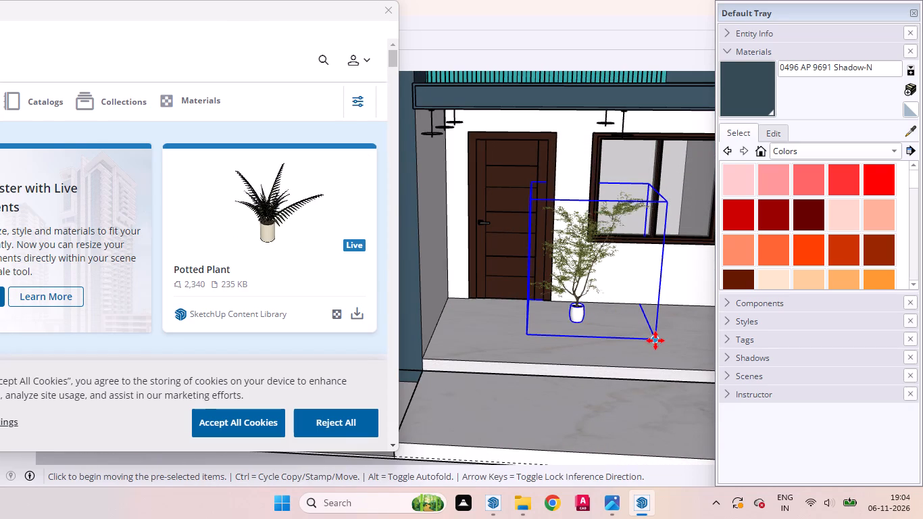
left_click(655, 341)
scroll(622, 396, "down", 16)
scroll(657, 366, "up", 1)
scroll(657, 366, "down", 4)
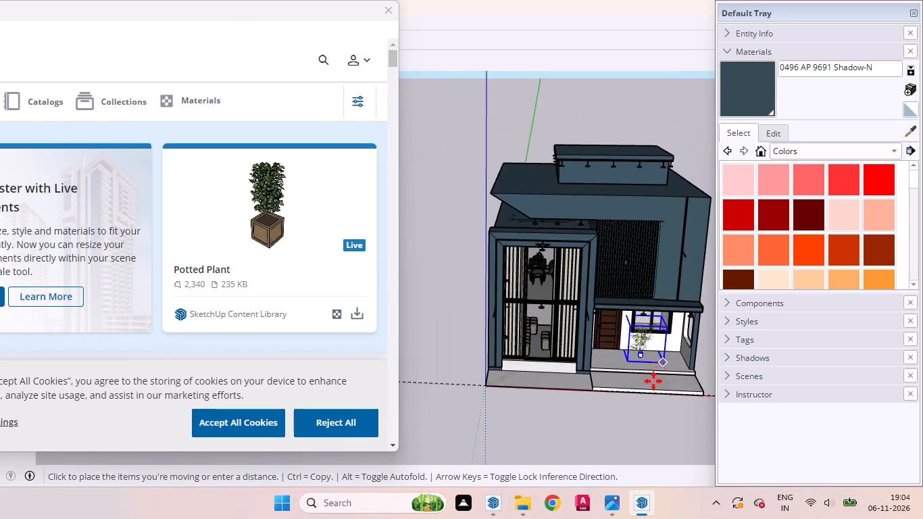
scroll(518, 385, "up", 5)
scroll(518, 385, "down", 1)
scroll(518, 385, "up", 8)
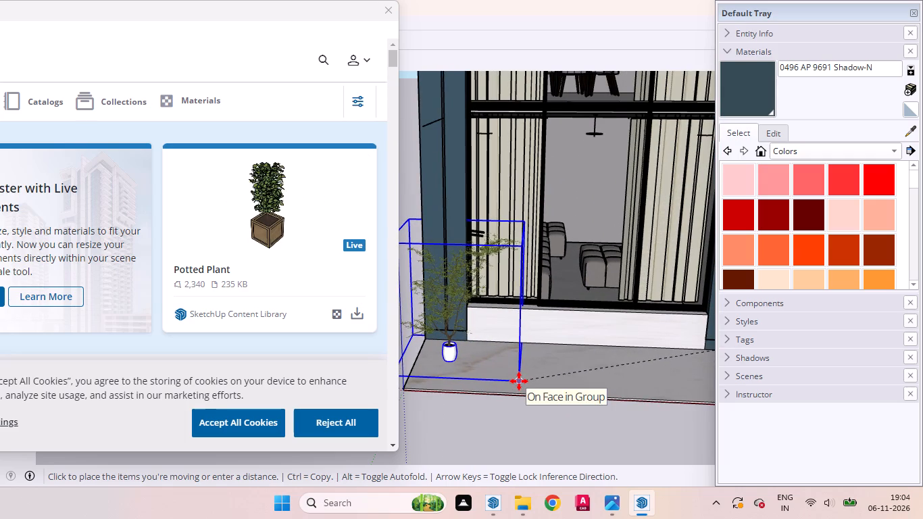
left_click(519, 381)
Nudge the potted tree slightly along the slab in front of the outer pillar and deselect it.
scroll(611, 328, "down", 8)
scroll(616, 322, "up", 1)
scroll(616, 322, "down", 2)
scroll(553, 372, "up", 10)
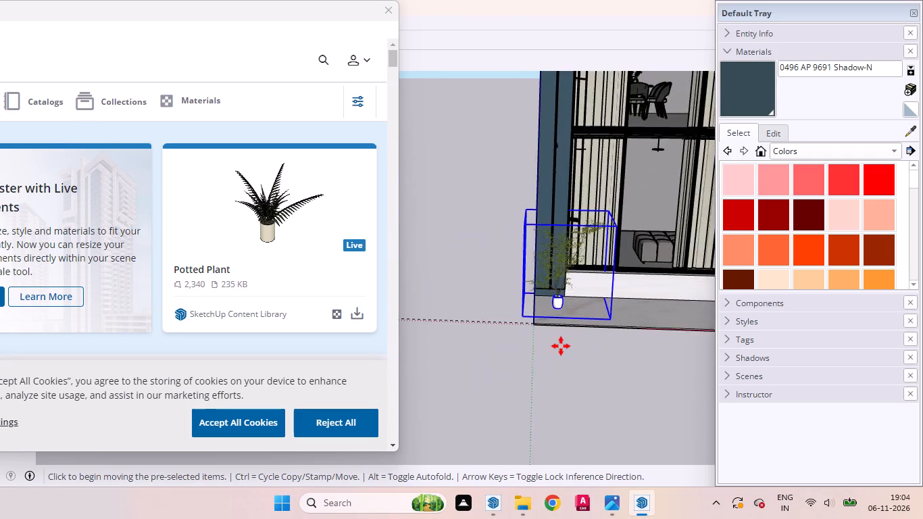
scroll(561, 346, "up", 4)
left_click(557, 297)
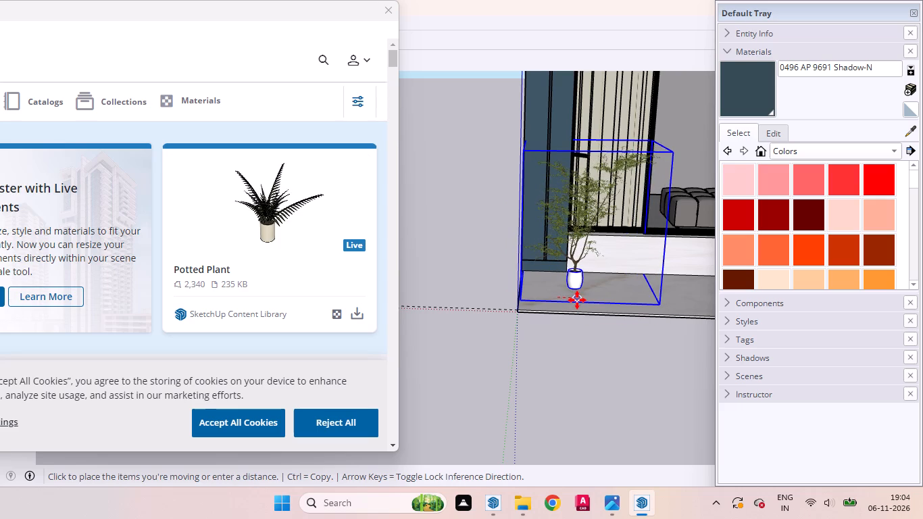
left_click(577, 300)
key("space")
left_click(532, 358)
Move the 3D Warehouse window away from the glazed bay and restore the Scene 1 view.
scroll(522, 362, "down", 10)
middle_click_drag(531, 360, 518, 311)
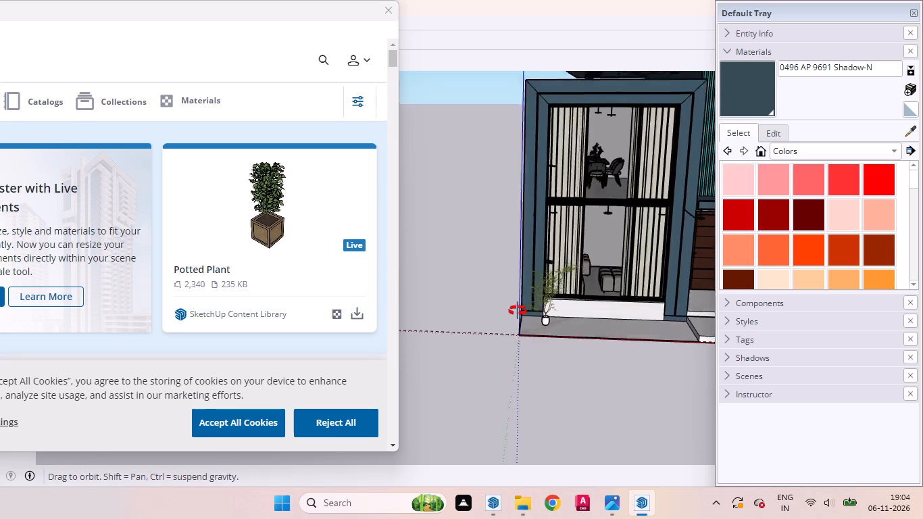
middle_click_drag(518, 311, 514, 258)
scroll(514, 257, "up", 18)
scroll(509, 310, "up", 5)
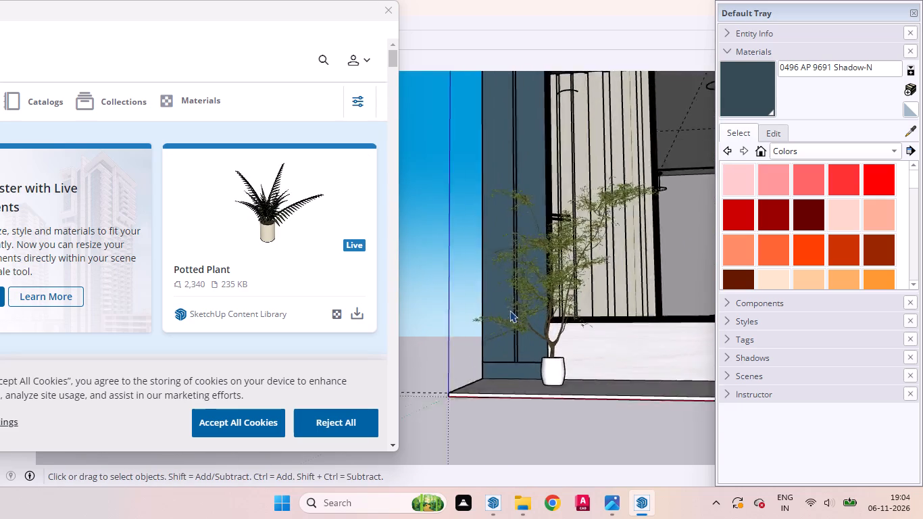
left_click_drag(184, 13, 251, 97)
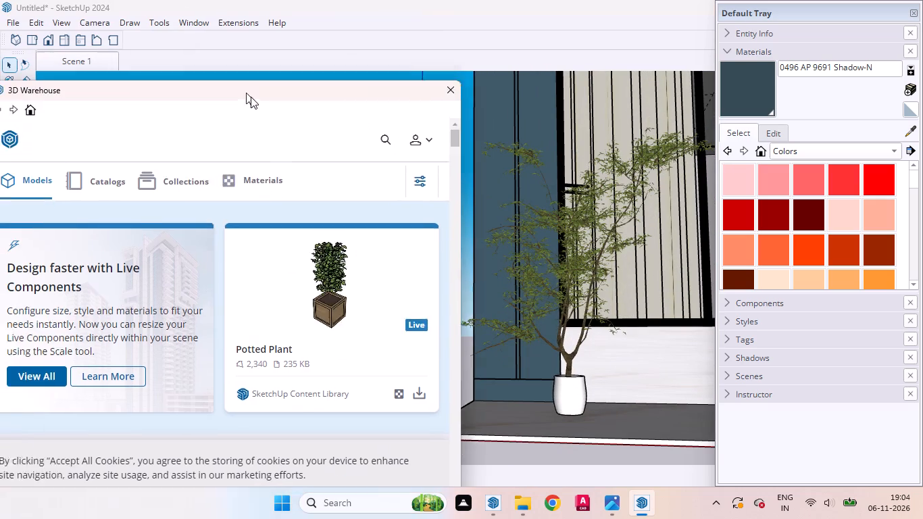
left_click_drag(251, 97, 382, 202)
left_click(74, 57)
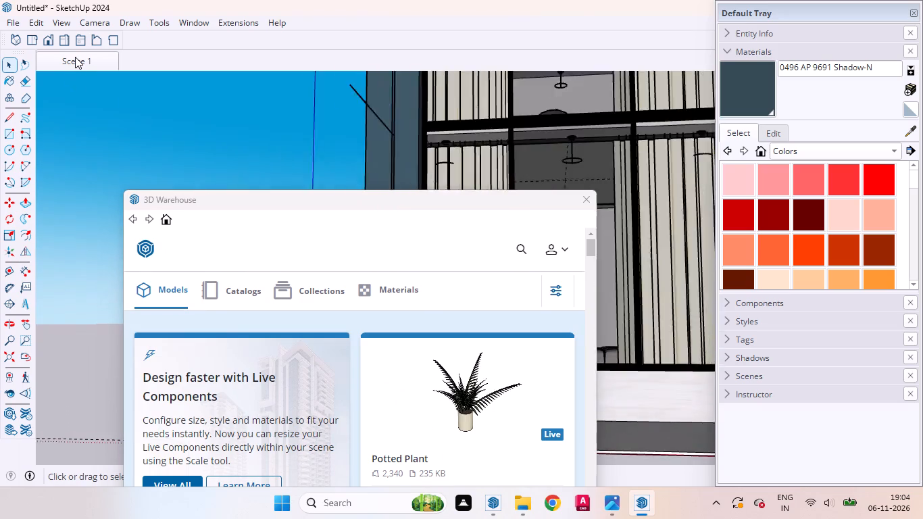
left_click_drag(413, 203, 422, 205)
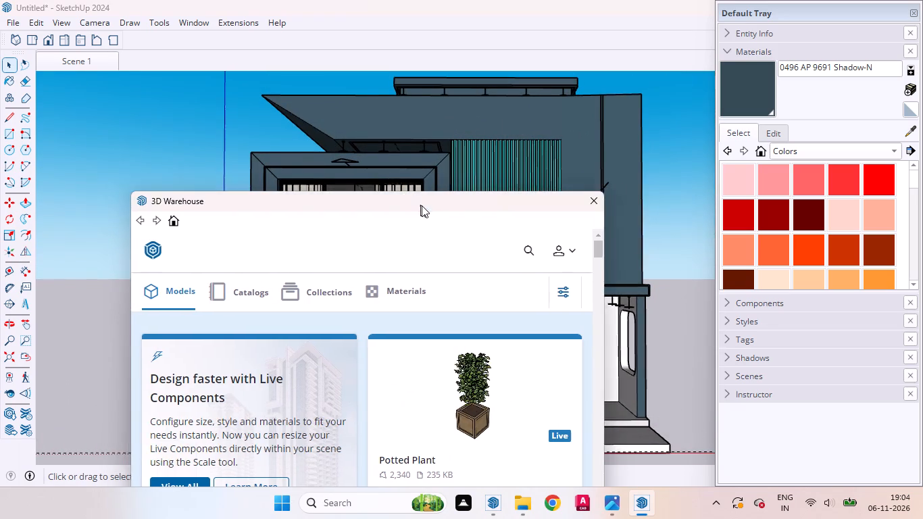
left_click_drag(422, 205, 782, 195)
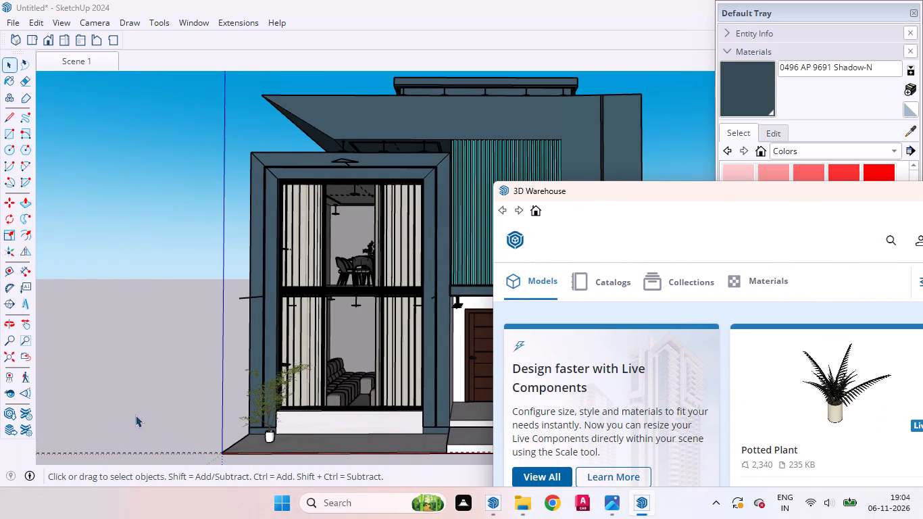
Rotate the potted tree slightly on the slab plane, about a point on the slab beside its pot.
scroll(195, 425, "up", 4)
scroll(260, 294, "down", 5)
middle_click_drag(274, 310, 265, 462)
scroll(268, 455, "up", 5)
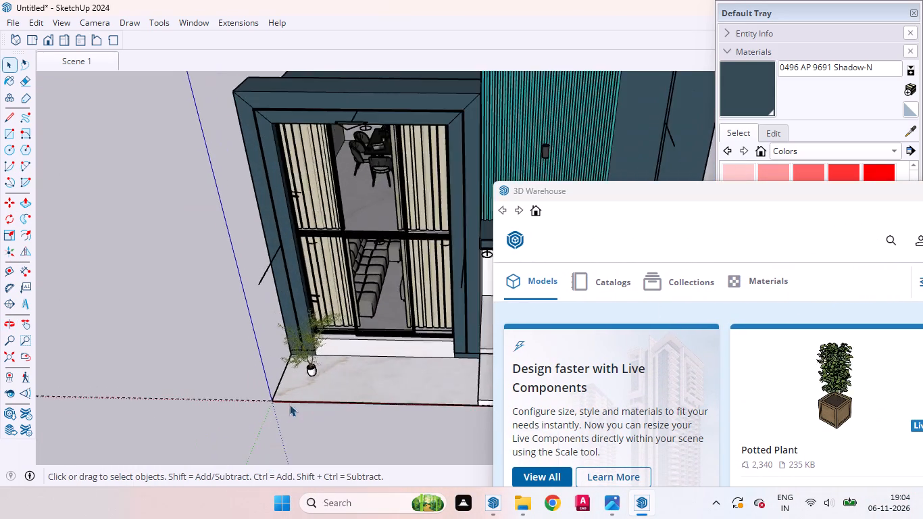
scroll(289, 404, "up", 15)
middle_click_drag(318, 360, 247, 325)
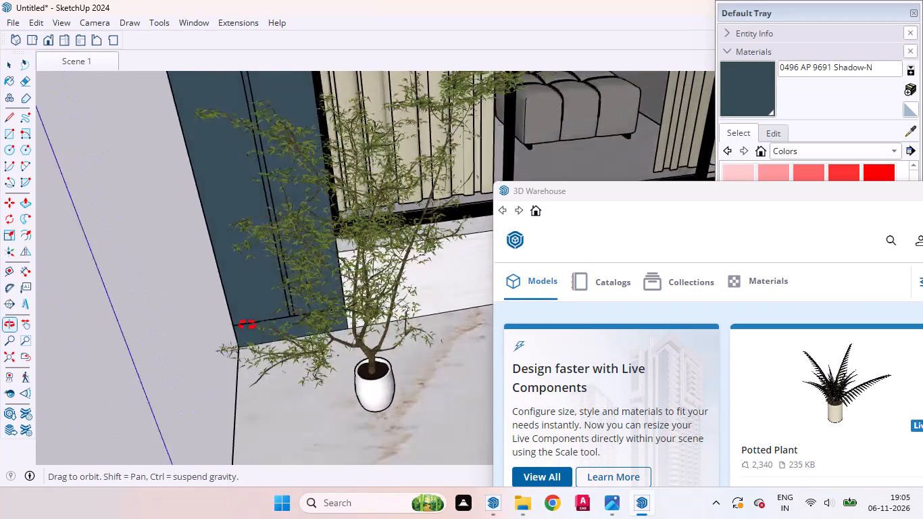
middle_click_drag(247, 325, 226, 320)
left_click(309, 324)
scroll(238, 343, "down", 10)
middle_click_drag(280, 354, 301, 357)
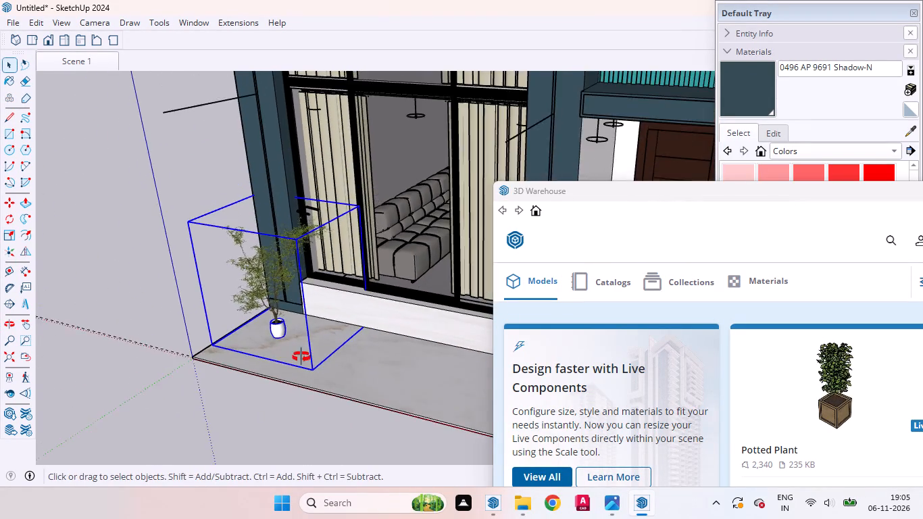
middle_click_drag(301, 357, 360, 347)
key("q")
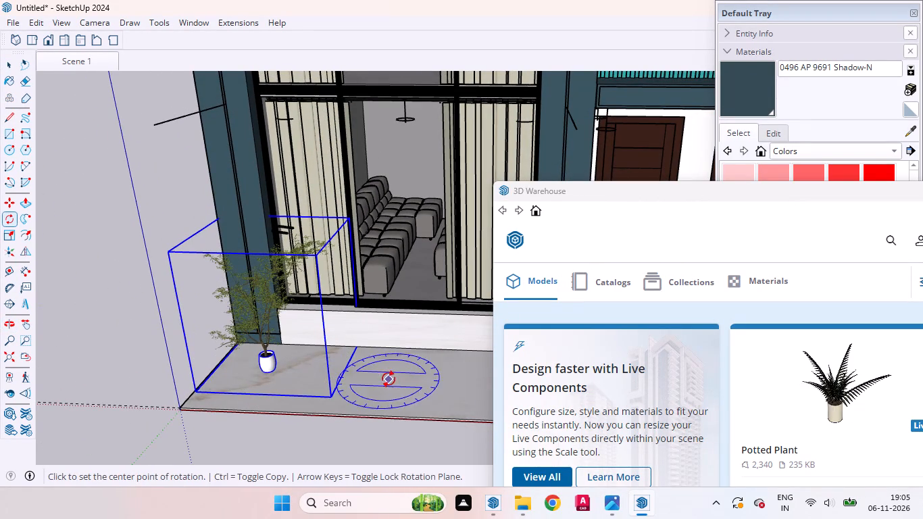
left_click(371, 386)
left_click(391, 387)
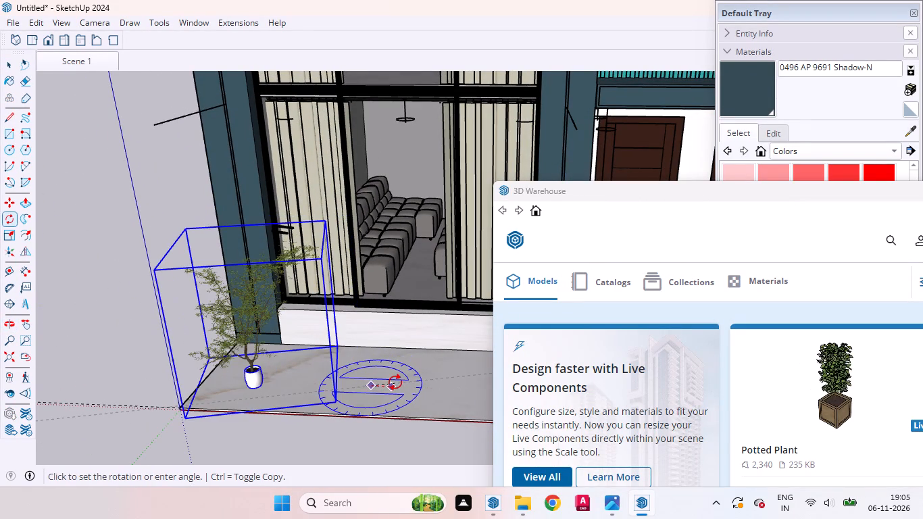
left_click(395, 382)
key("space")
left_click(66, 369)
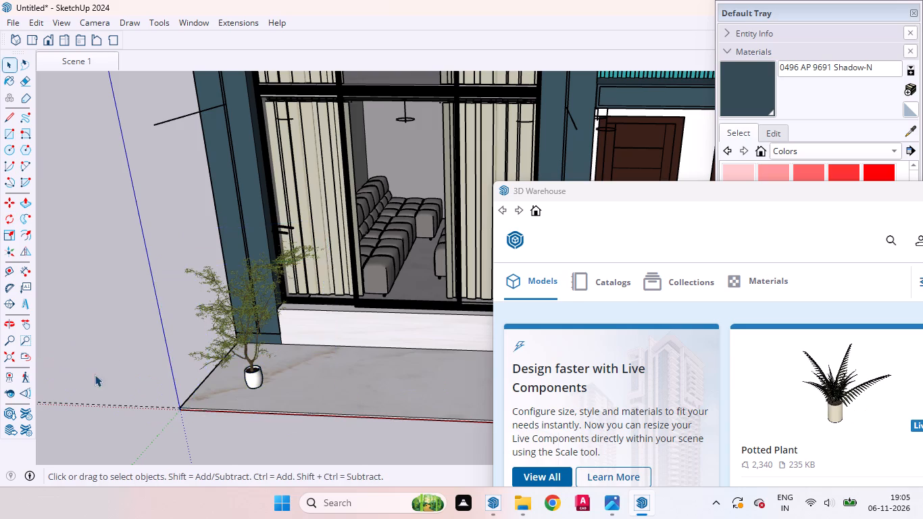
From the Scene 1 view, shift the potted tree slightly inward on the slab, closer to the marble base under the glazing.
scroll(311, 349, "down", 8)
left_click(78, 61)
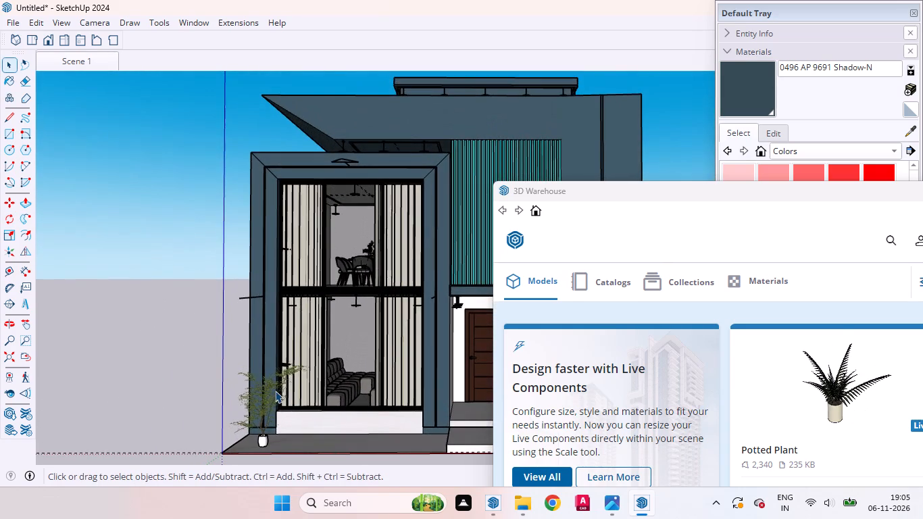
scroll(239, 460, "up", 8)
scroll(287, 300, "down", 4)
scroll(289, 368, "up", 7)
scroll(282, 382, "down", 1)
scroll(282, 382, "up", 2)
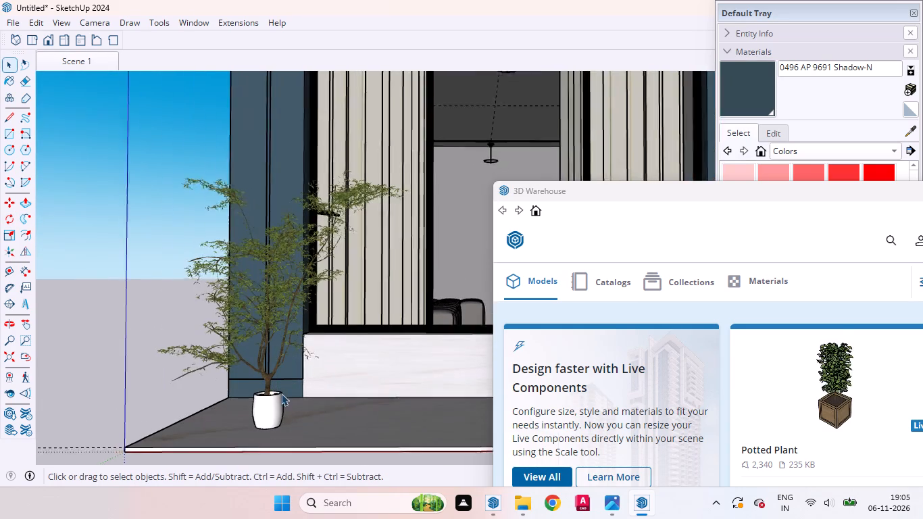
left_click(270, 416)
key("m")
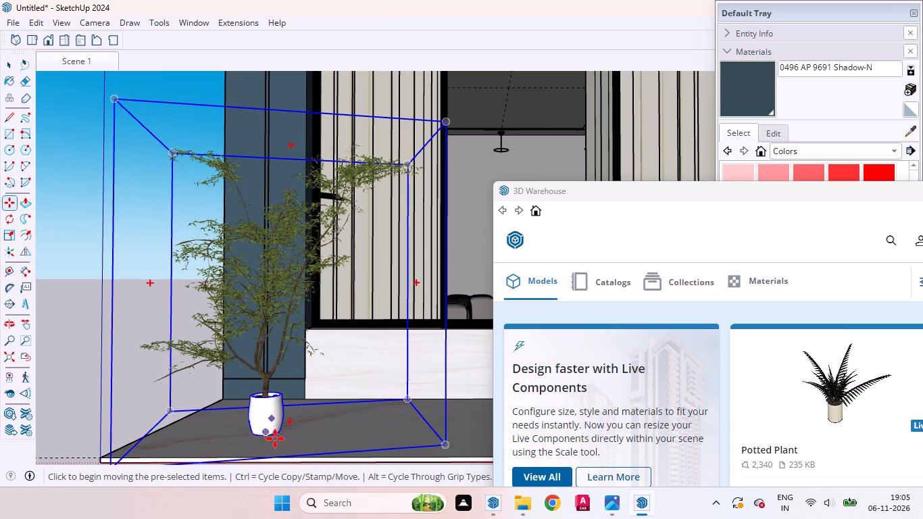
left_click(289, 443)
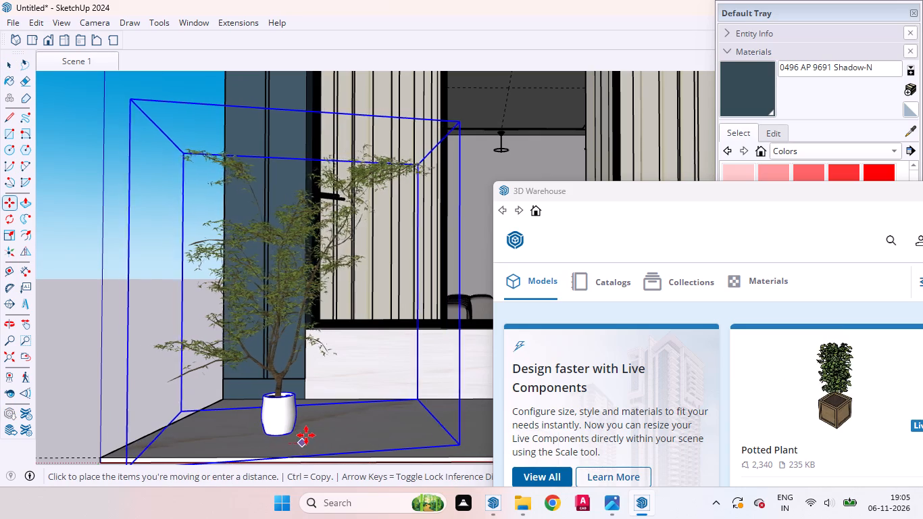
left_click(309, 433)
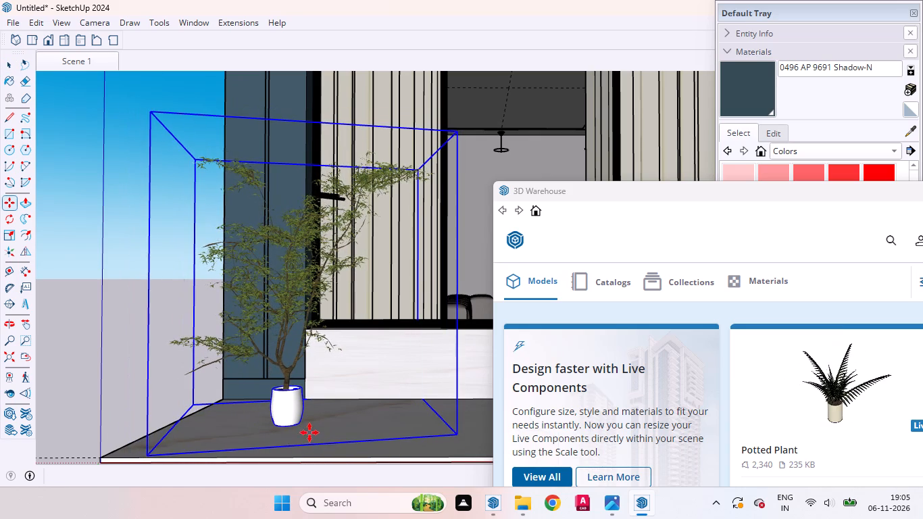
key("space")
Rotate the potted tree slightly again on the slab plane, about a point just beside its pot, and deselect it.
scroll(195, 307, "down", 9)
middle_click_drag(222, 311, 248, 445)
scroll(239, 335, "down", 4)
scroll(262, 385, "up", 13)
key("q")
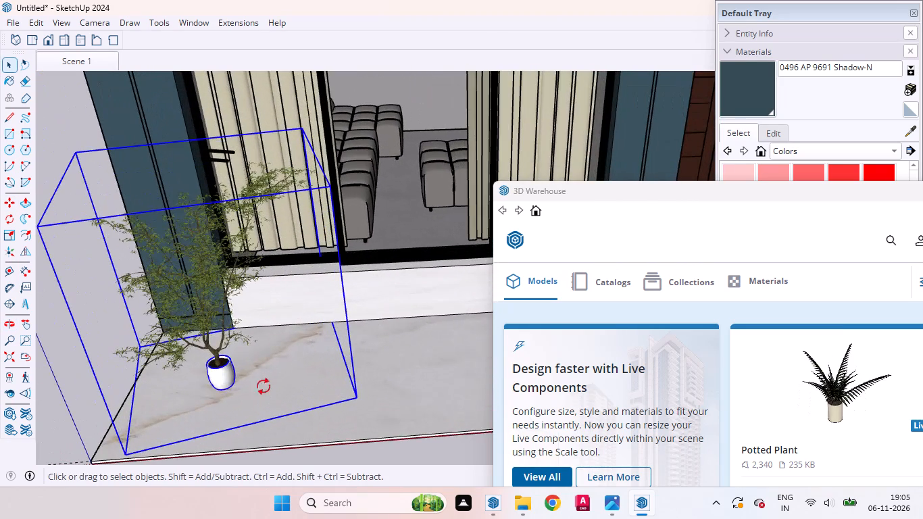
left_click(266, 392)
left_click(295, 393)
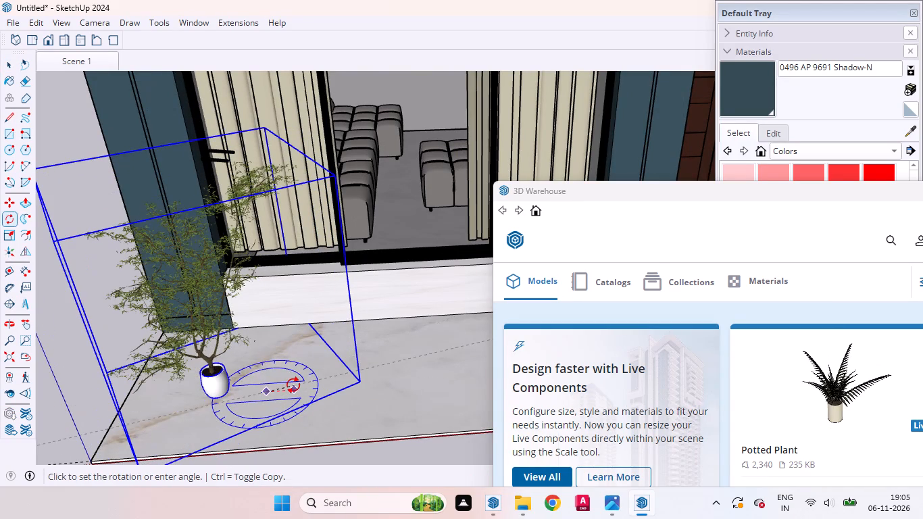
left_click(293, 385)
key("space")
scroll(276, 346, "down", 9)
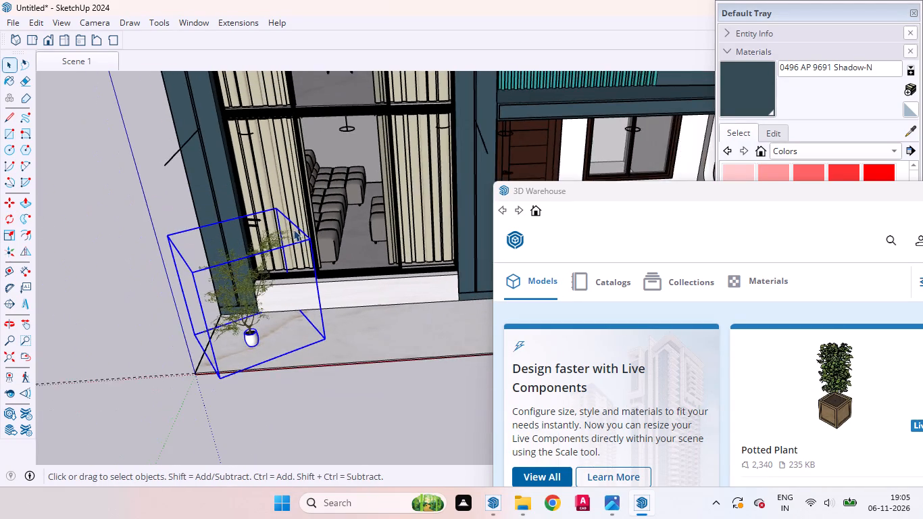
scroll(293, 229, "down", 5)
left_click(307, 397)
Examine the potted tree's placement by the outer pillar, from Scene 1 and from the house's outer corner.
scroll(249, 378, "up", 5)
middle_click_drag(250, 374, 234, 313)
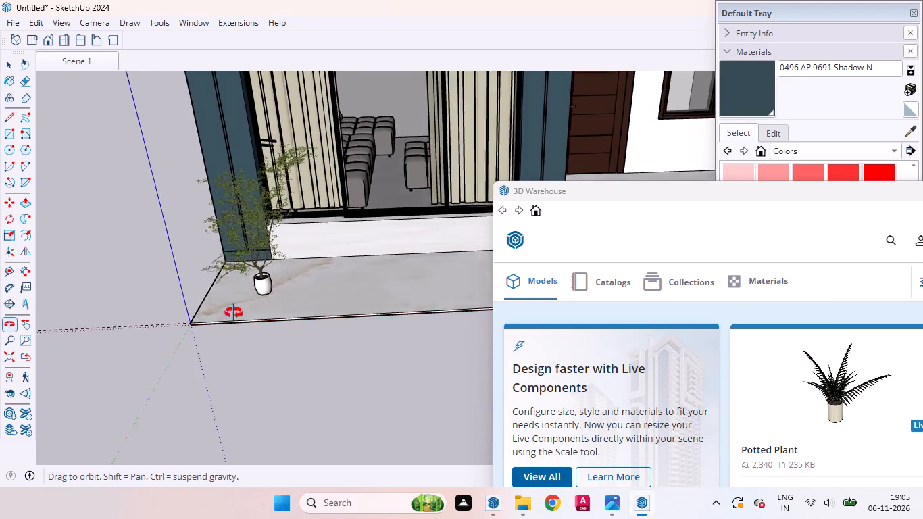
middle_click_drag(234, 313, 230, 286)
middle_click(233, 297)
middle_click(233, 297)
scroll(233, 298, "up", 1)
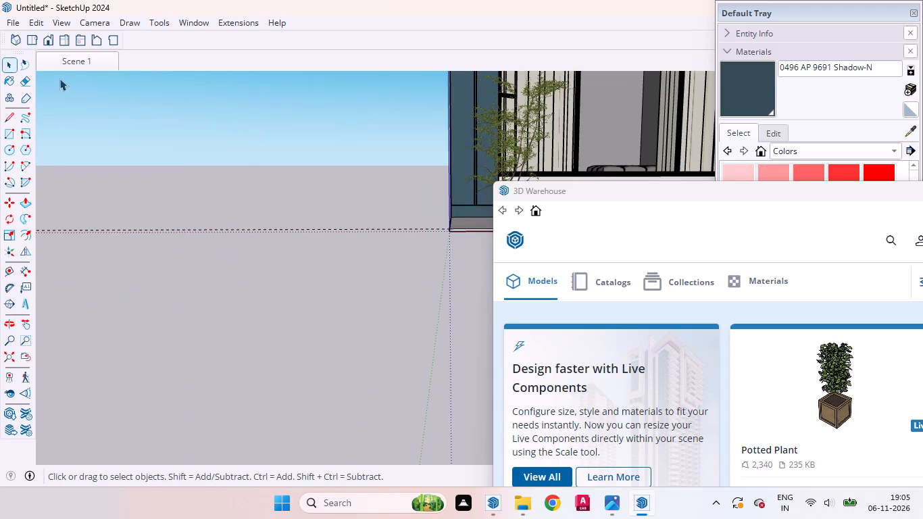
left_click(93, 59)
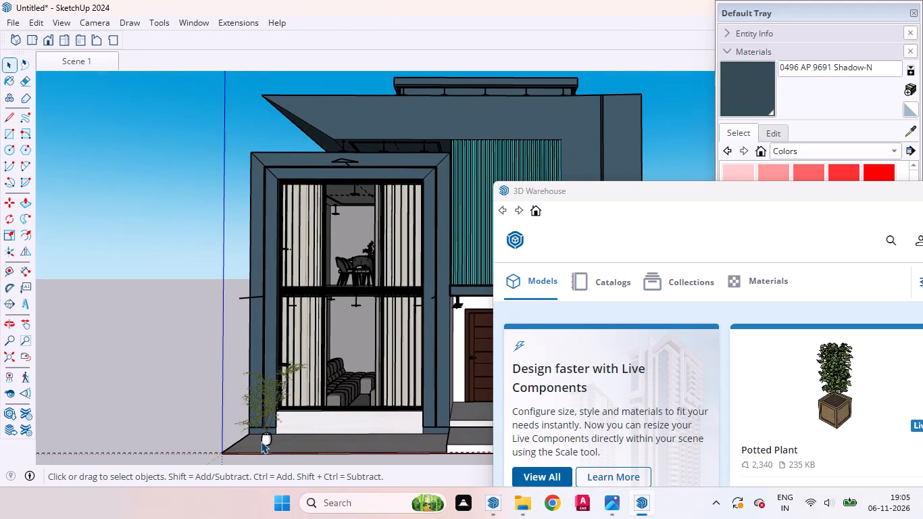
scroll(266, 445, "up", 4)
scroll(264, 318, "down", 5)
middle_click_drag(259, 343, 383, 393)
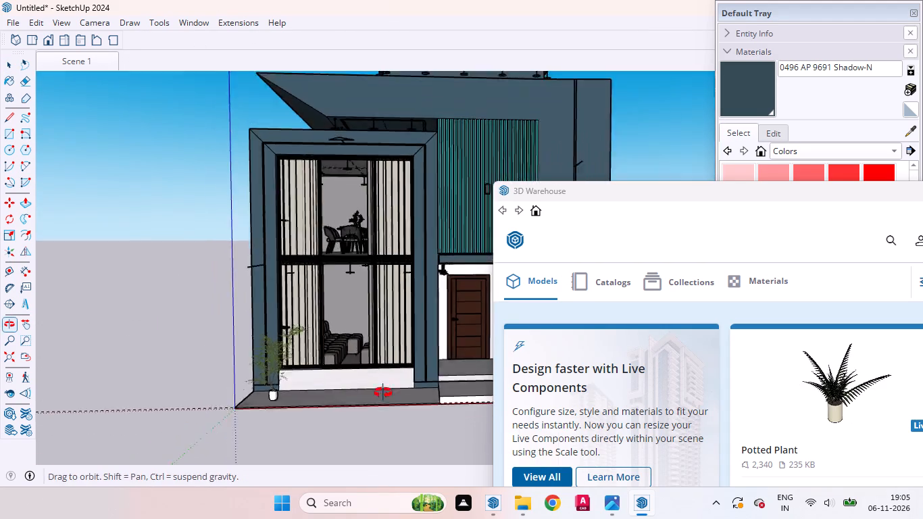
middle_click_drag(383, 393, 493, 405)
scroll(408, 307, "down", 11)
scroll(417, 387, "up", 16)
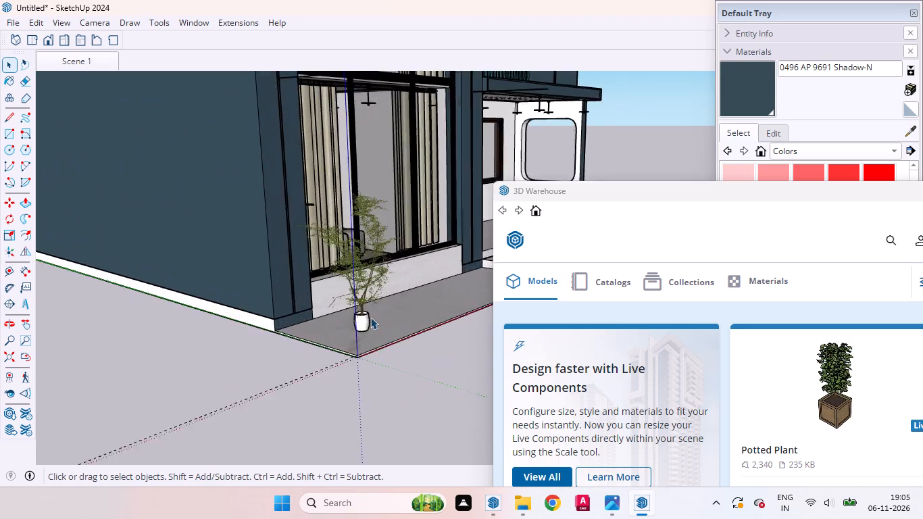
Move the potted tree slightly along the green axis, closer to the marble base under the glazing, and deselect it.
middle_click_drag(366, 335, 434, 376)
scroll(292, 263, "down", 6)
scroll(386, 351, "up", 10)
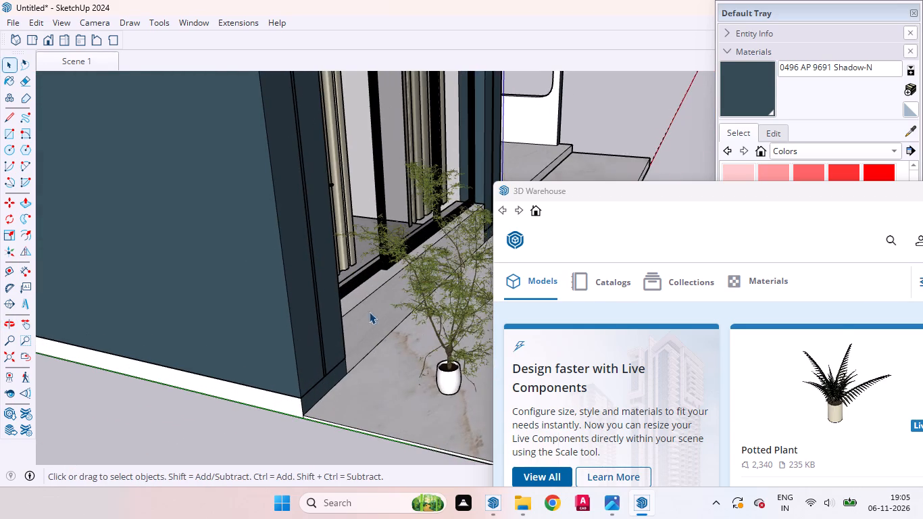
scroll(198, 234, "down", 5)
scroll(363, 357, "up", 5)
scroll(186, 295, "down", 5)
middle_click_drag(304, 364, 372, 347)
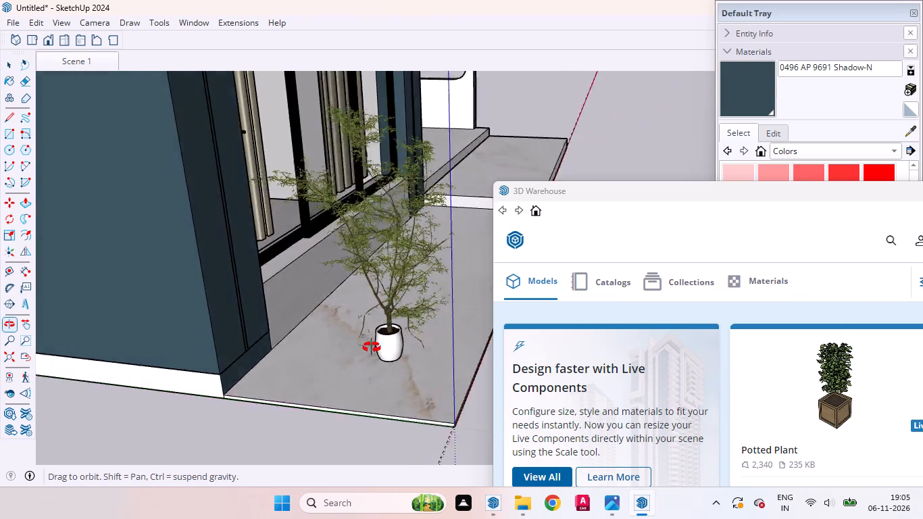
middle_click_drag(372, 347, 385, 313)
scroll(386, 318, "up", 1)
left_click(424, 325)
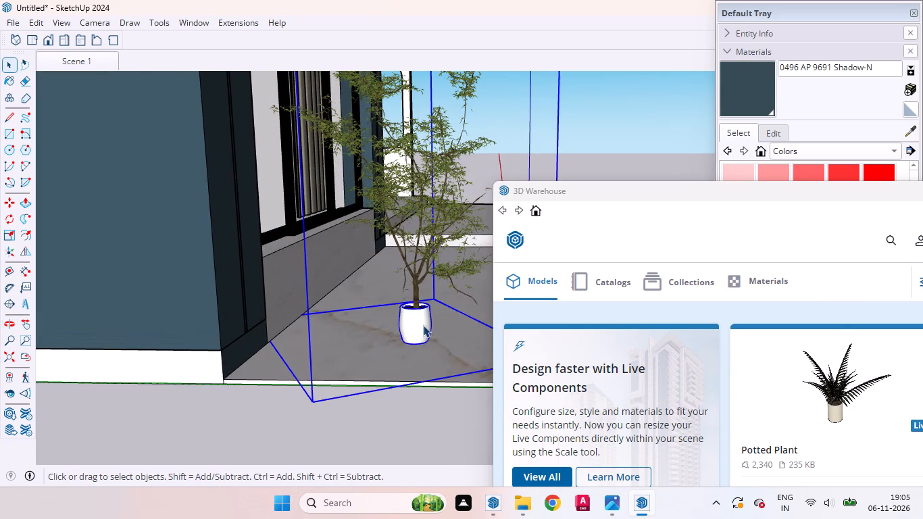
key("m")
left_click(467, 353)
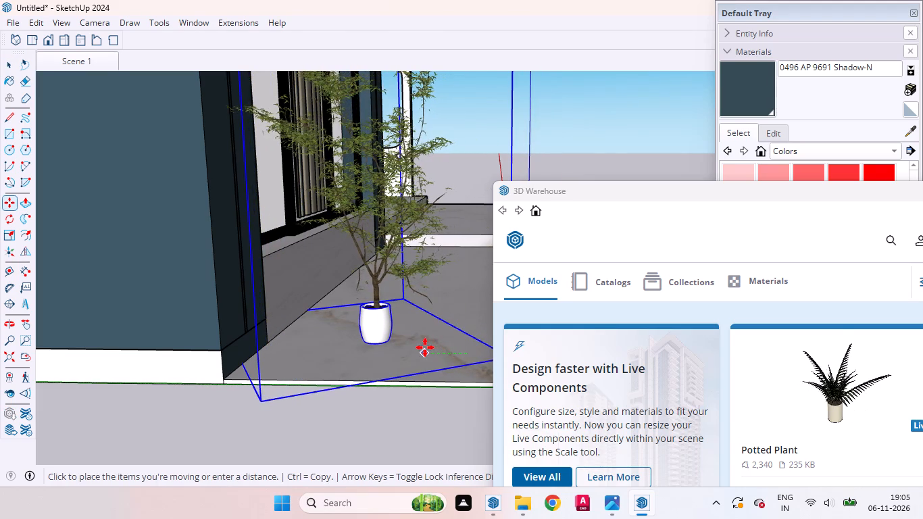
left_click(425, 347)
key("space")
left_click(311, 437)
Return to the Scene 1 view and browse the 3D Warehouse plants results for another plant for the house front.
scroll(301, 427, "down", 1)
scroll(301, 427, "up", 1)
scroll(301, 427, "down", 5)
middle_click_drag(303, 432, 51, 449)
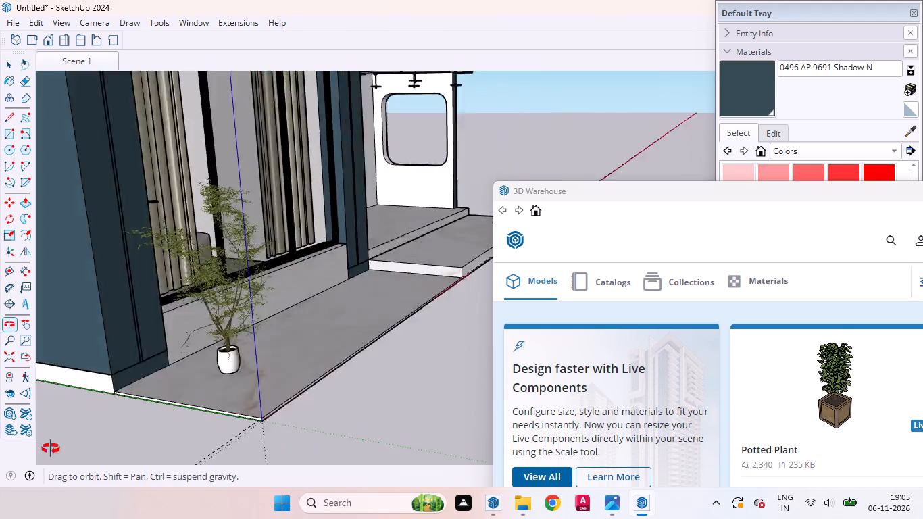
middle_click_drag(51, 449, 0, 439)
scroll(291, 418, "down", 5)
left_click(53, 54)
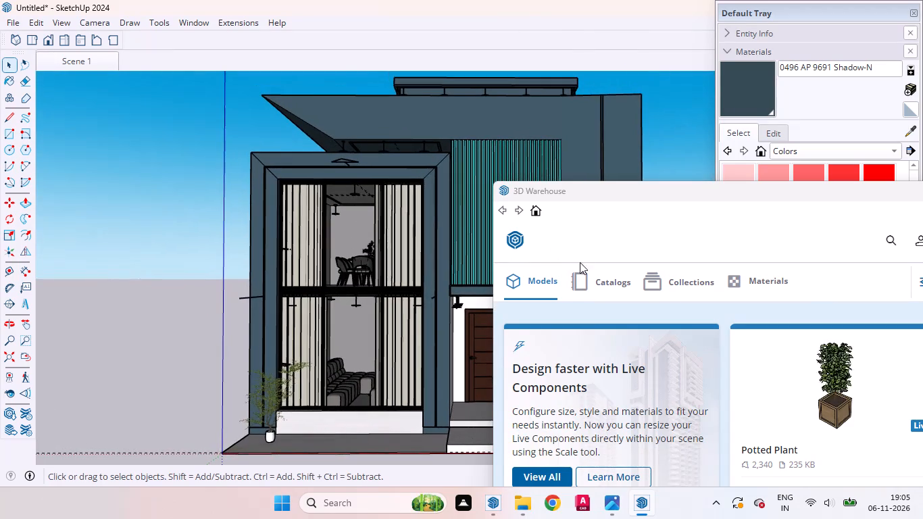
left_click_drag(573, 191, 409, 34)
scroll(551, 295, "down", 2)
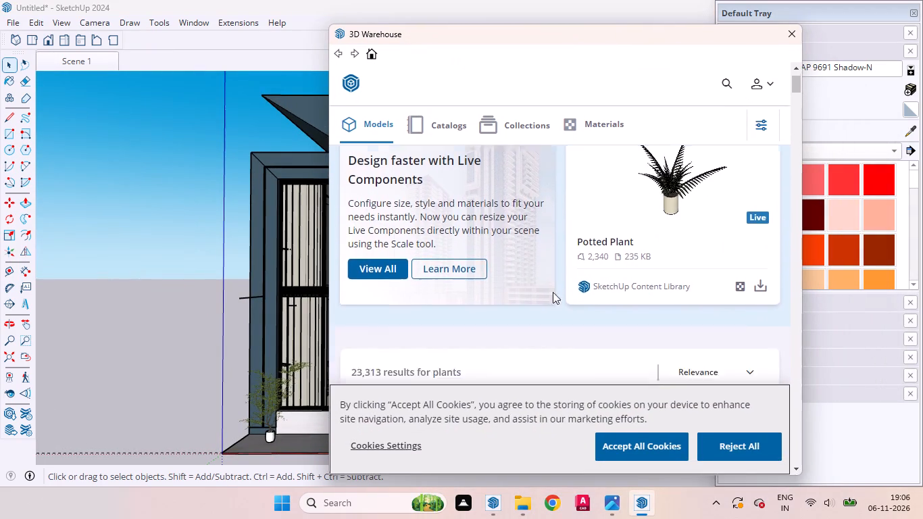
scroll(553, 292, "down", 4)
scroll(736, 275, "up", 1)
scroll(724, 266, "down", 2)
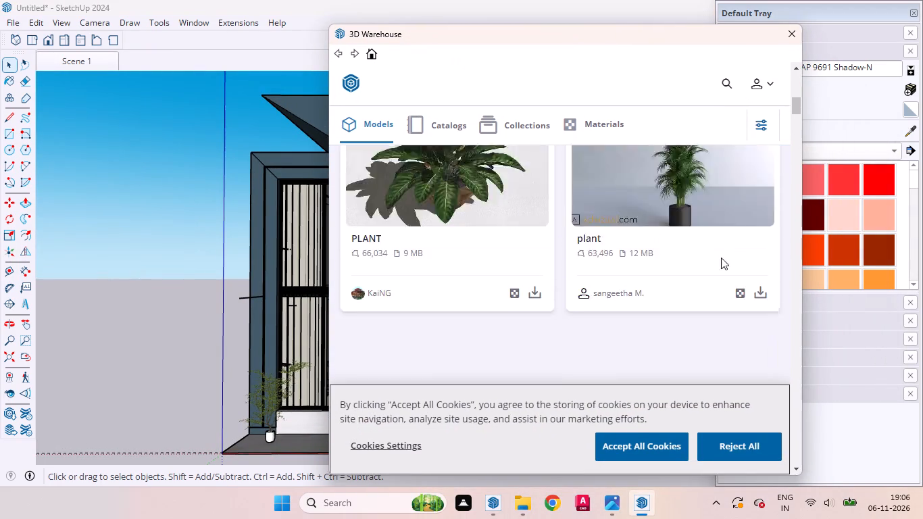
scroll(721, 257, "down", 15)
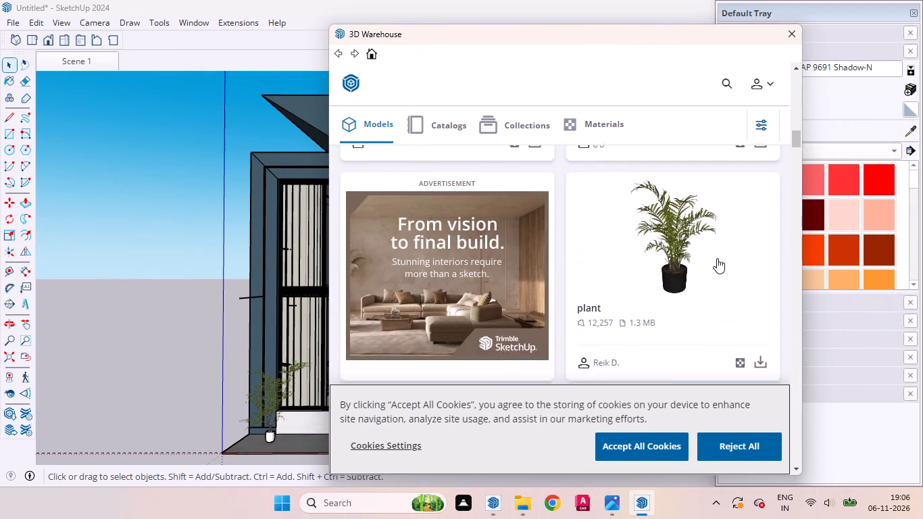
scroll(717, 258, "down", 13)
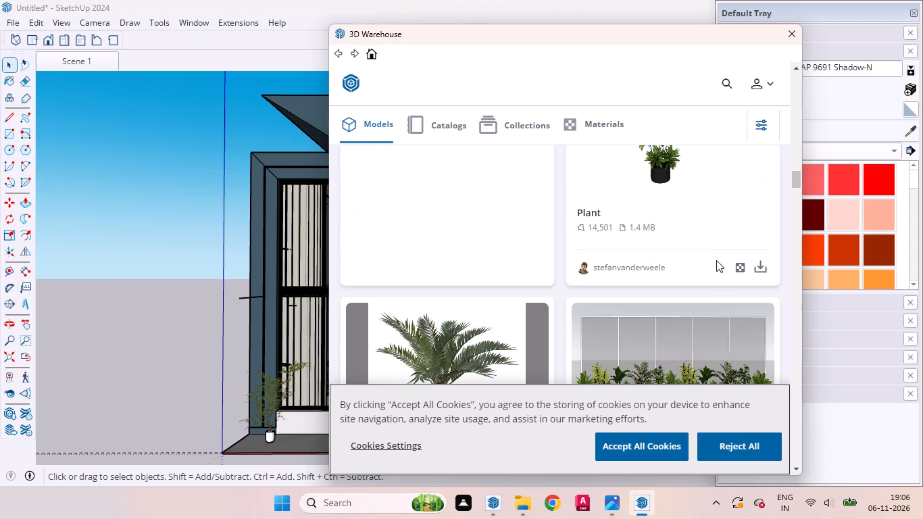
scroll(716, 260, "down", 3)
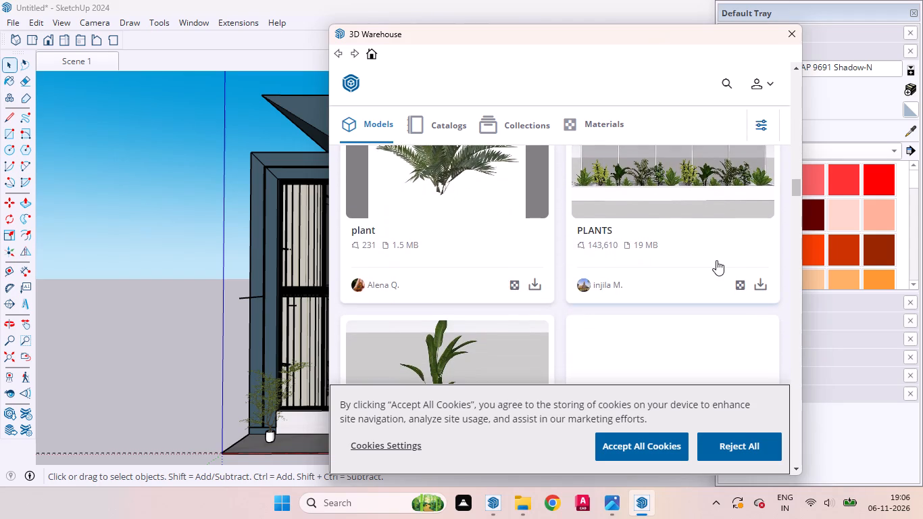
scroll(716, 260, "down", 5)
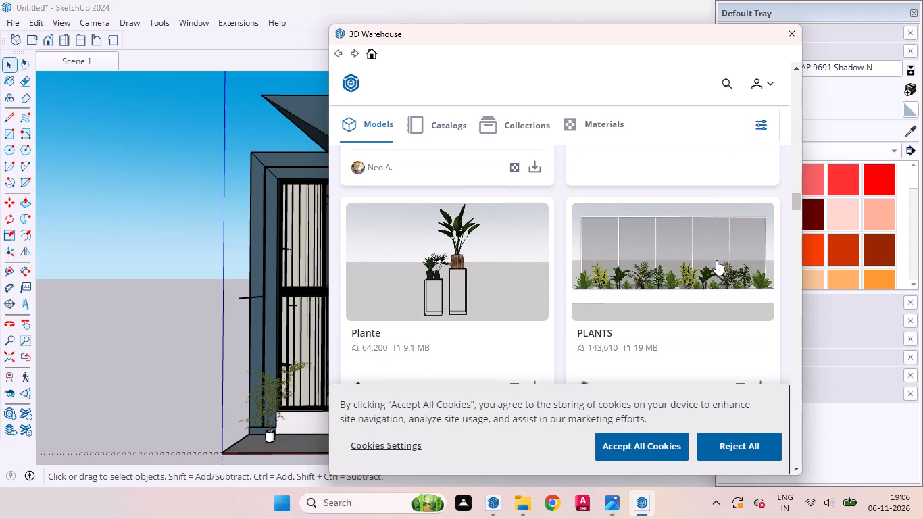
scroll(716, 260, "down", 1)
scroll(716, 260, "up", 2)
scroll(716, 260, "down", 1)
scroll(716, 260, "up", 5)
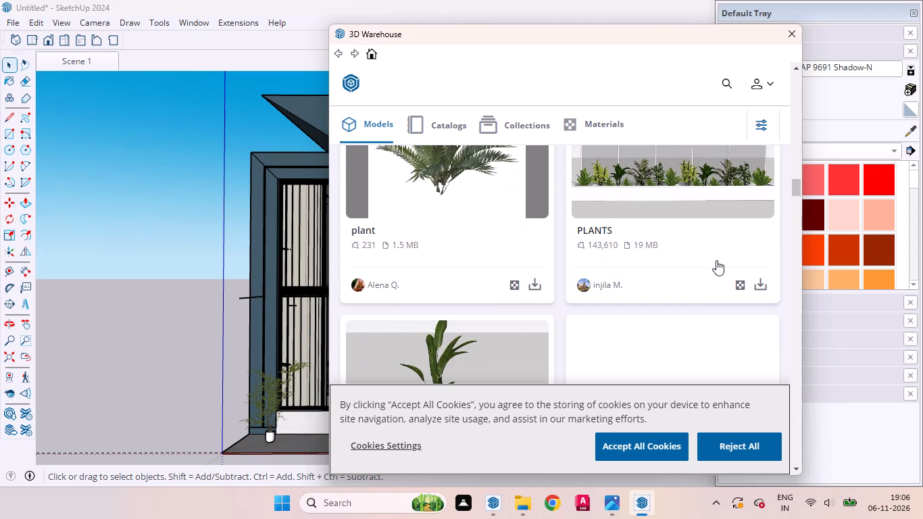
scroll(716, 260, "down", 10)
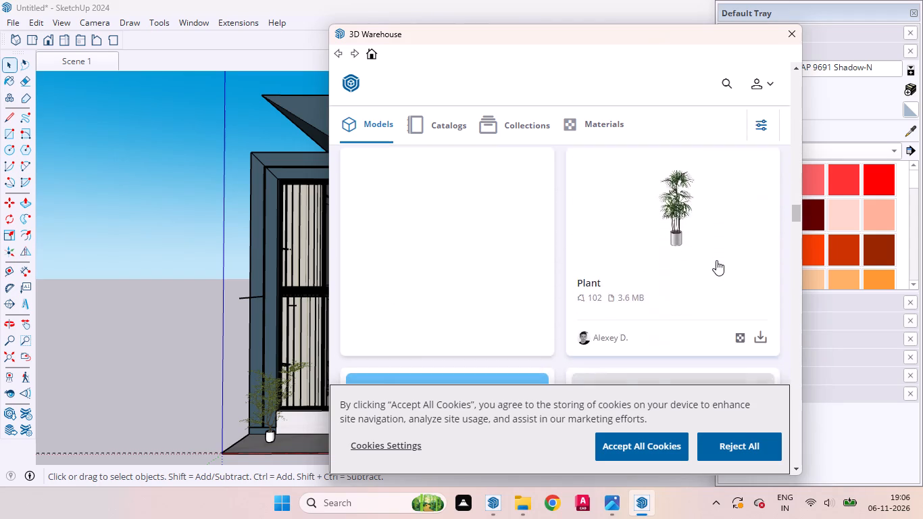
scroll(716, 260, "down", 3)
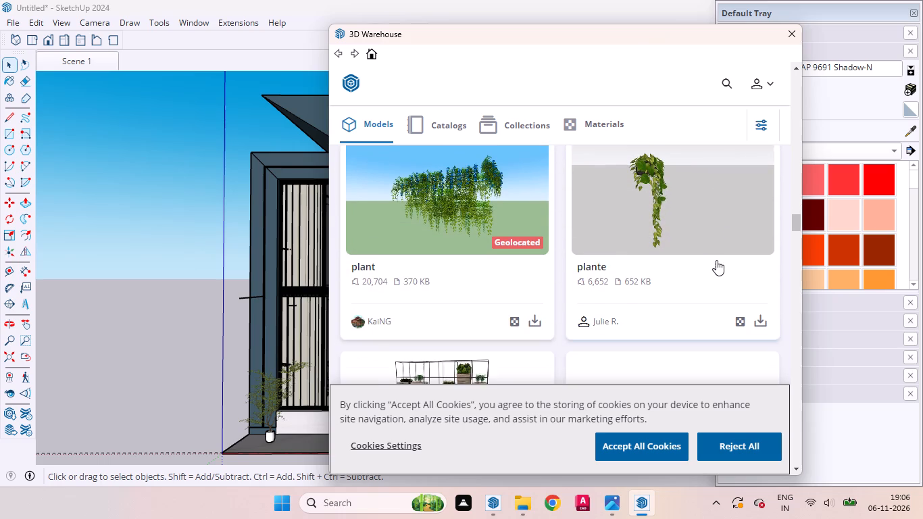
scroll(446, 274, "up", 1)
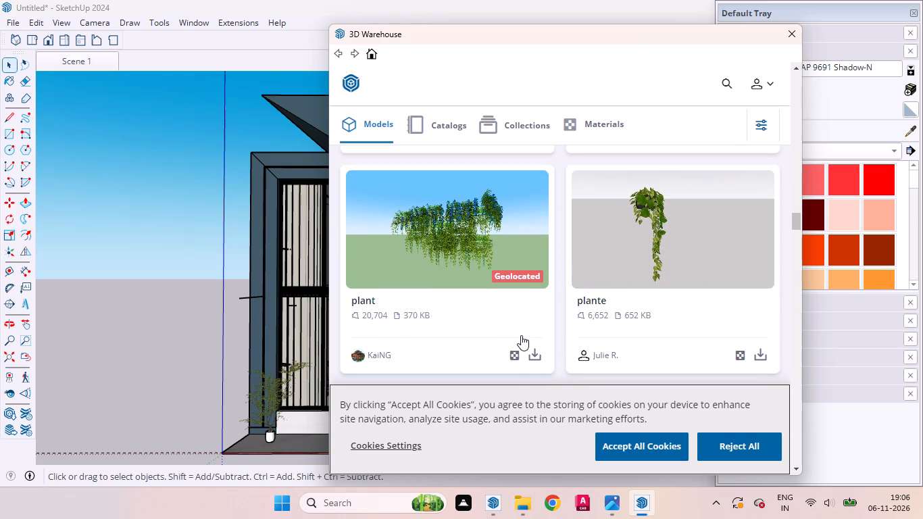
Import the geolocated 370 KB hanging vine model named plant, by KaiNG, directly into the house model.
left_click(535, 353)
left_click(505, 263)
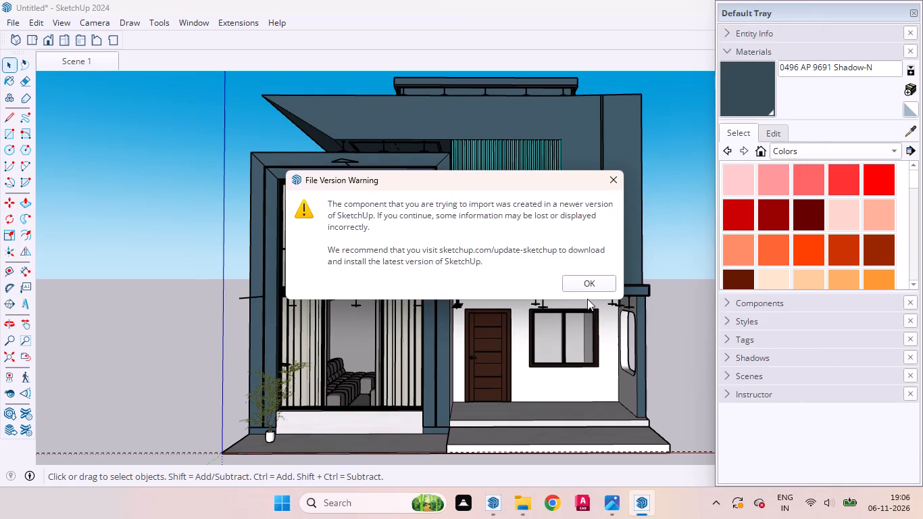
left_click(591, 287)
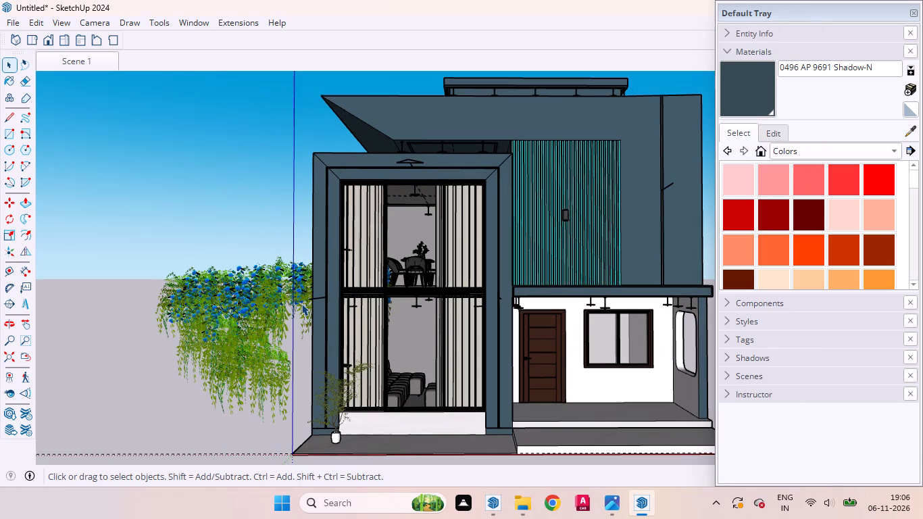
Scale the imported blue-flowered hanging plant down uniformly to a small fraction of its size, and deselect it.
left_click(249, 289)
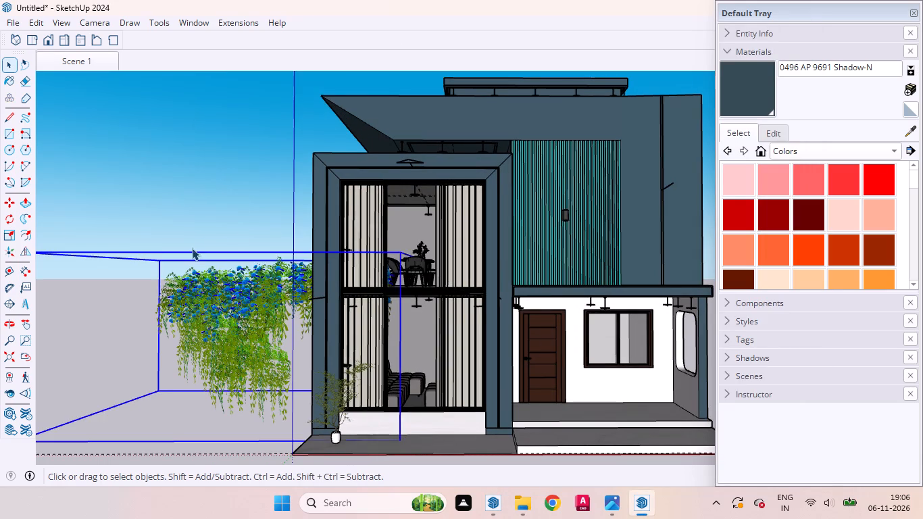
scroll(239, 234, "down", 8)
middle_click_drag(226, 275, 481, 337)
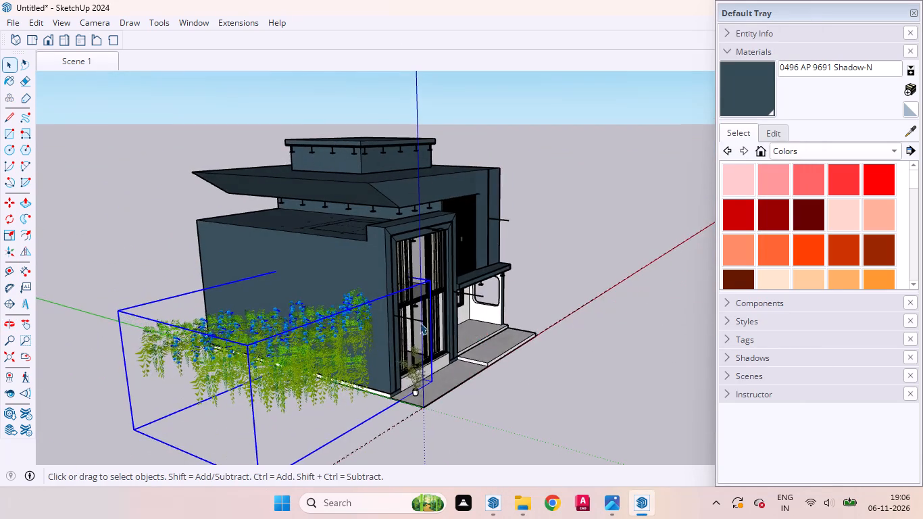
scroll(298, 285, "down", 2)
scroll(294, 280, "up", 1)
scroll(293, 278, "down", 8)
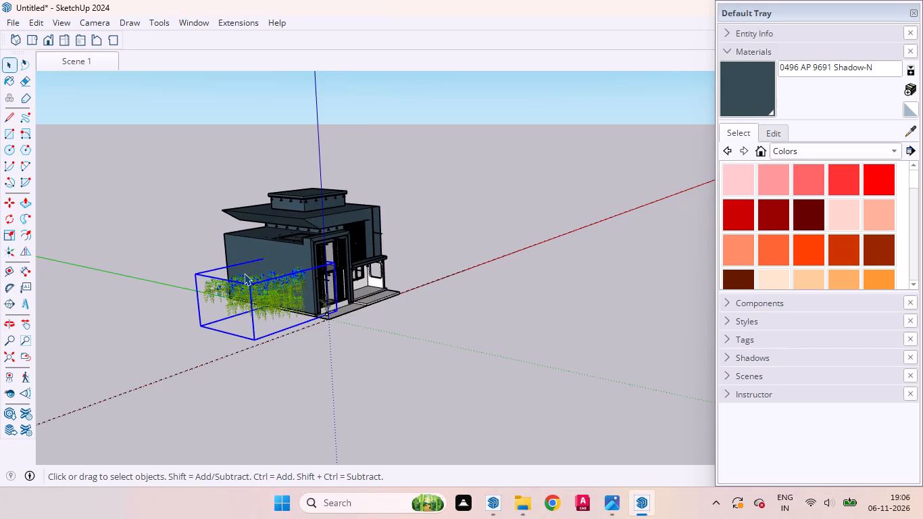
key("s")
left_click_drag(285, 251, 281, 320)
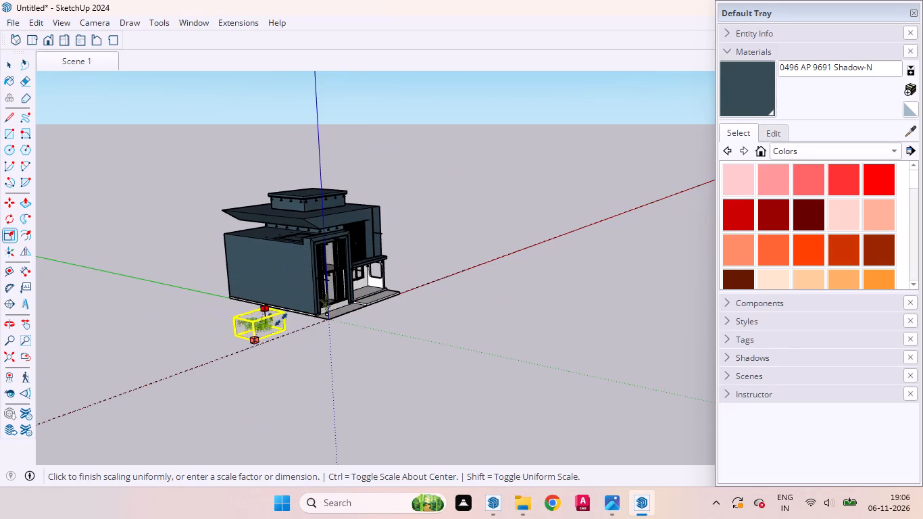
left_click_drag(281, 320, 278, 326)
key("space")
left_click(277, 351)
Move the hanging plant by its bounding-box corner from the ground beside the house to the marble base under the glazing.
scroll(270, 336, "up", 2)
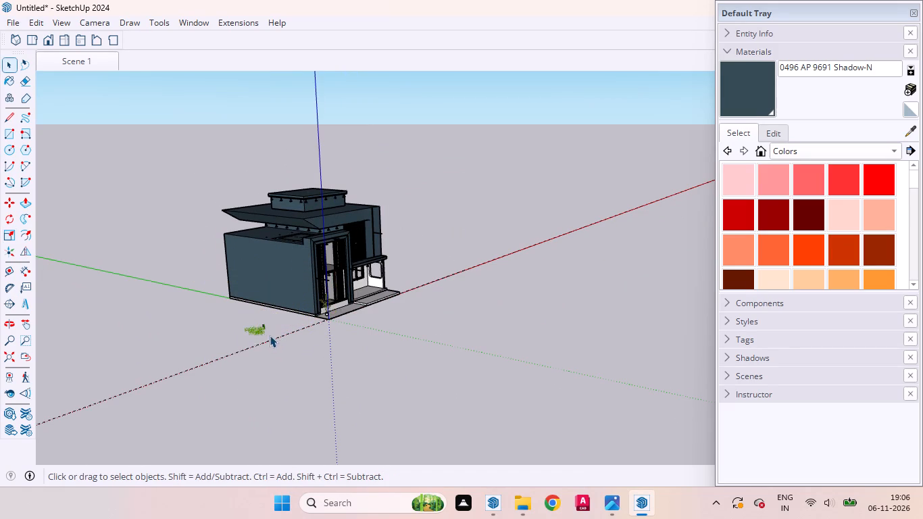
scroll(270, 335, "up", 5)
scroll(267, 329, "down", 1)
scroll(267, 329, "up", 17)
middle_click_drag(228, 349, 432, 369)
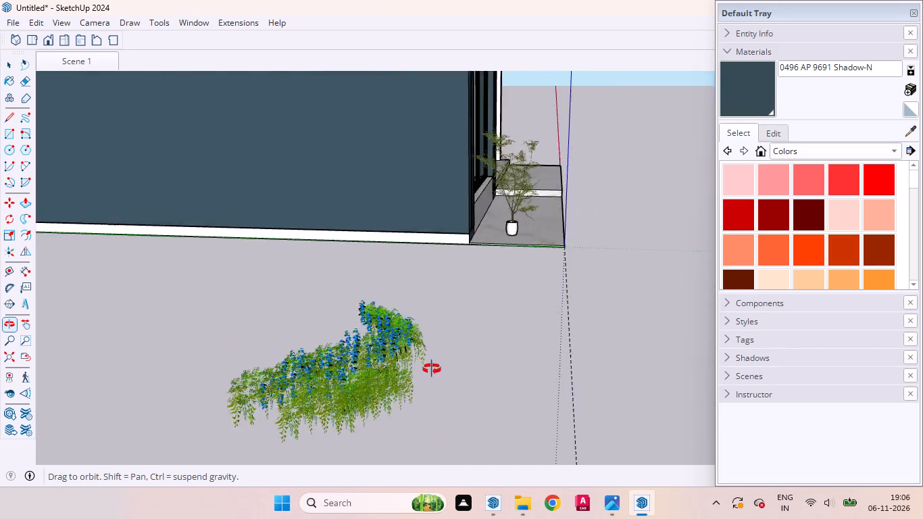
middle_click_drag(432, 369, 251, 331)
scroll(251, 331, "up", 1)
left_click(253, 318)
middle_click_drag(264, 320, 57, 425)
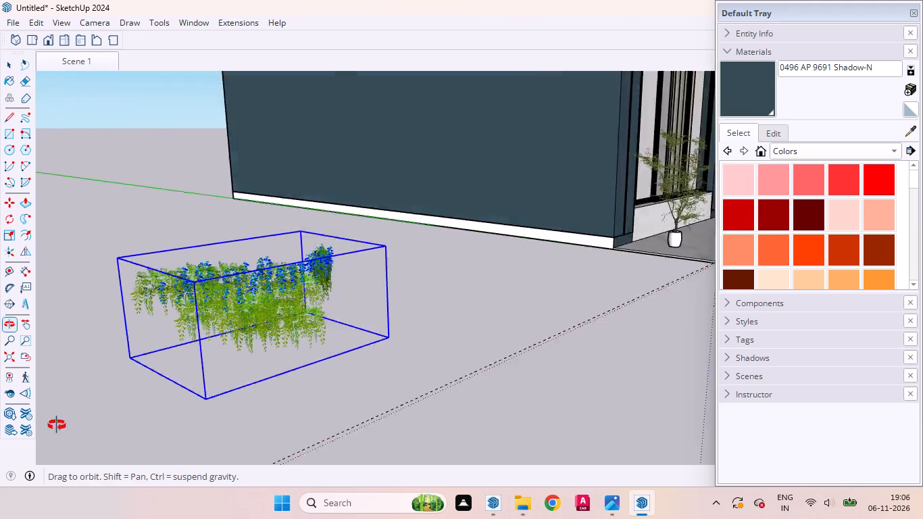
middle_click_drag(57, 425, 30, 439)
key("m")
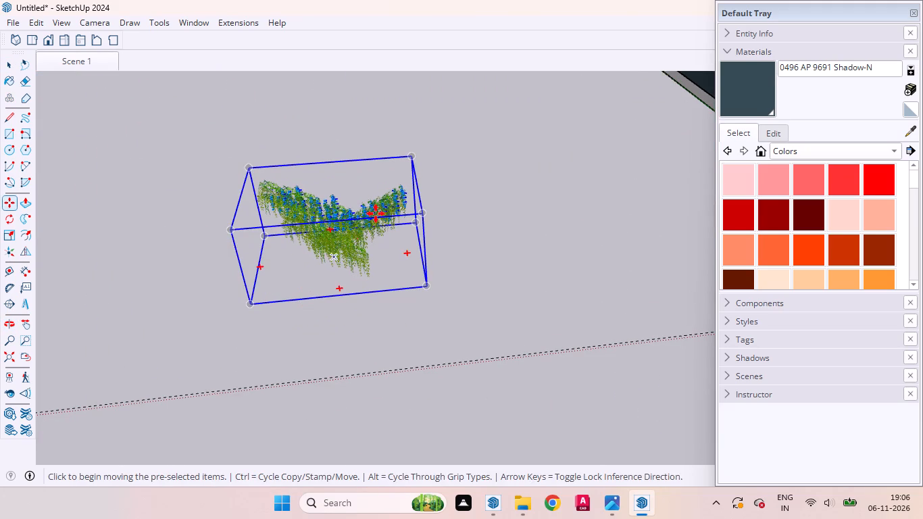
left_click(410, 153)
scroll(289, 220, "down", 16)
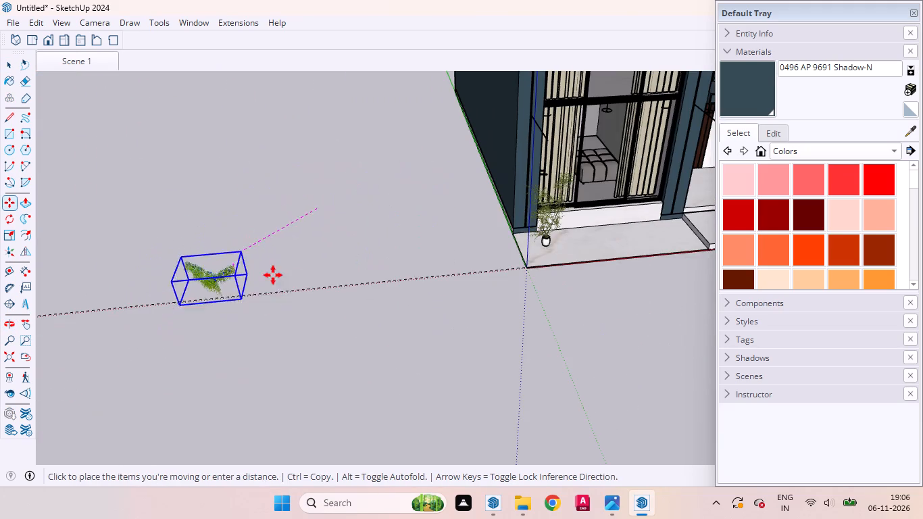
scroll(641, 197, "up", 16)
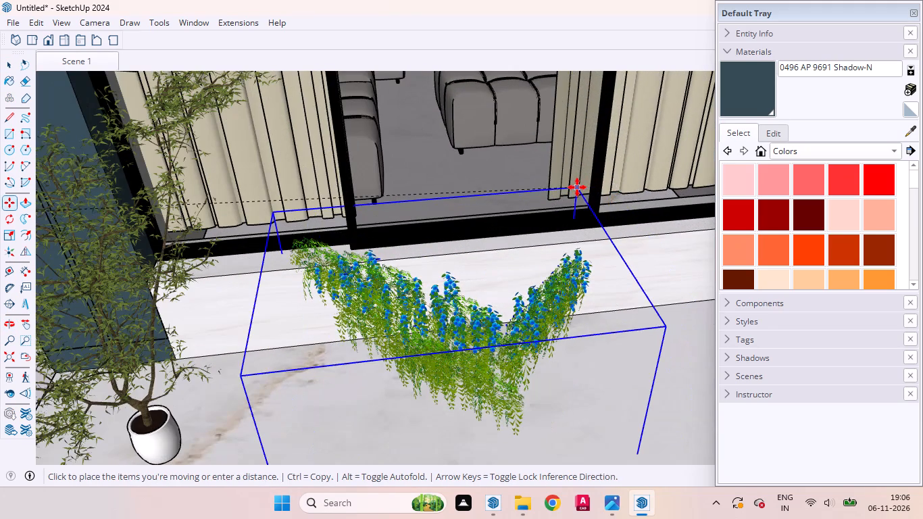
left_click(577, 187)
middle_click_drag(569, 285, 482, 170)
scroll(482, 170, "up", 1)
key("space")
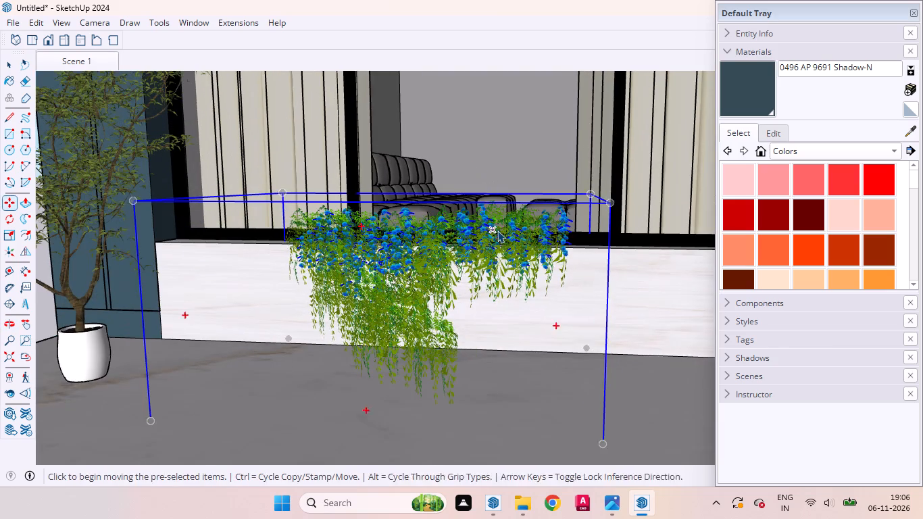
Open the hanging plant for editing and hide one vine cluster on its shorter flowering arm.
scroll(497, 230, "down", 12)
middle_click_drag(505, 260, 439, 379)
scroll(436, 372, "up", 1)
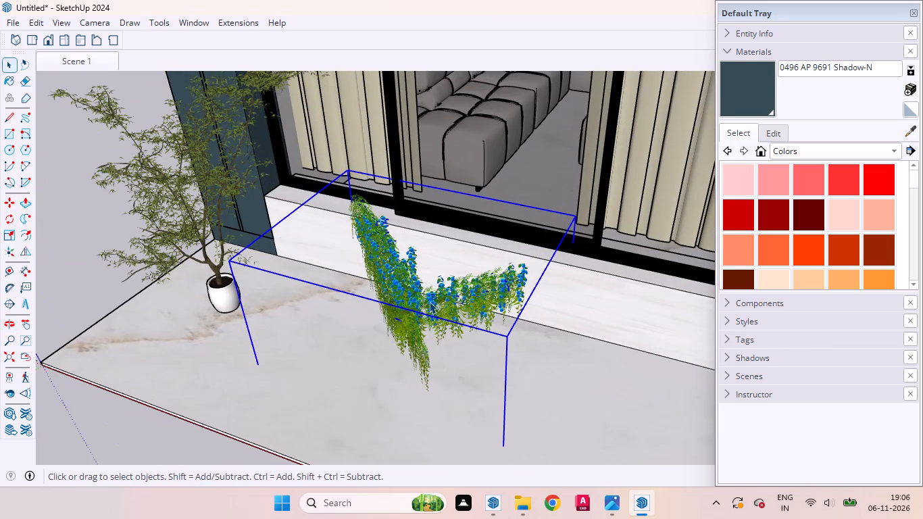
left_click(429, 301)
double_click(433, 301)
left_click(436, 299)
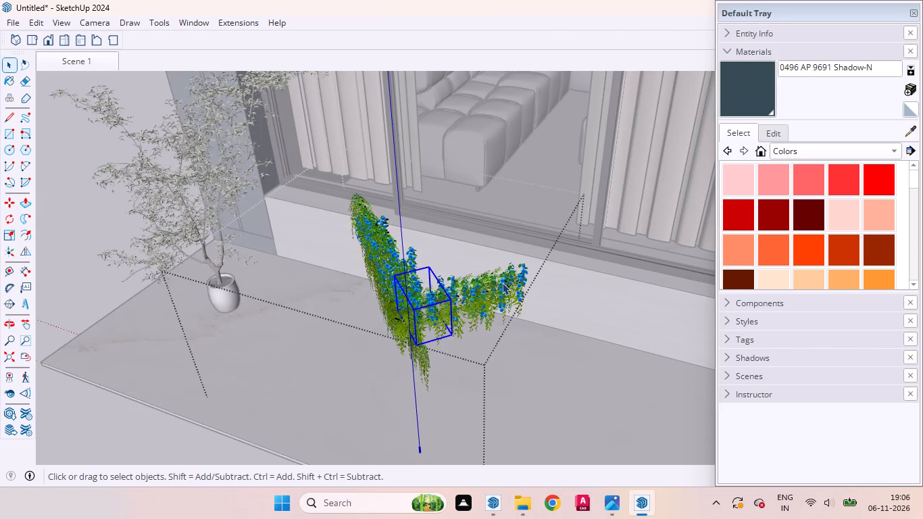
left_click(495, 287)
right_click(491, 293)
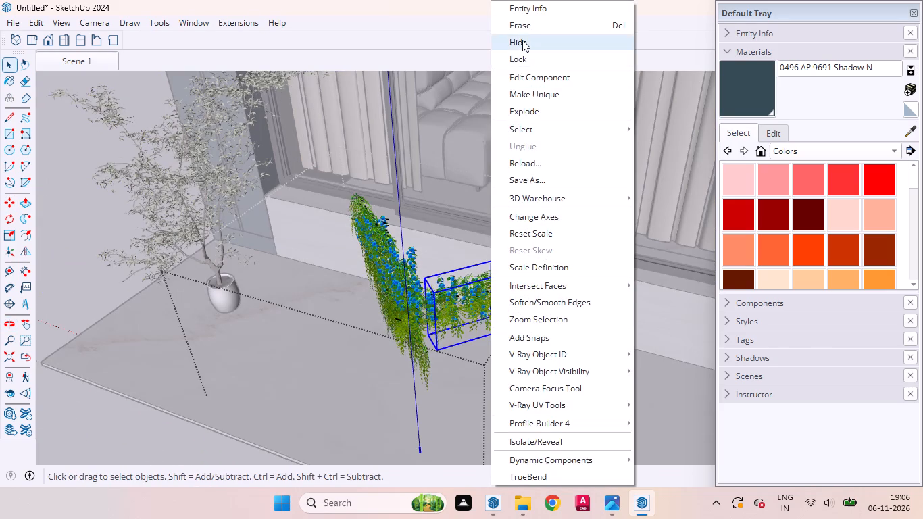
left_click(522, 40)
Erase the small vine cluster midway along the hanging plant's shorter arm.
left_click(482, 295)
right_click(484, 295)
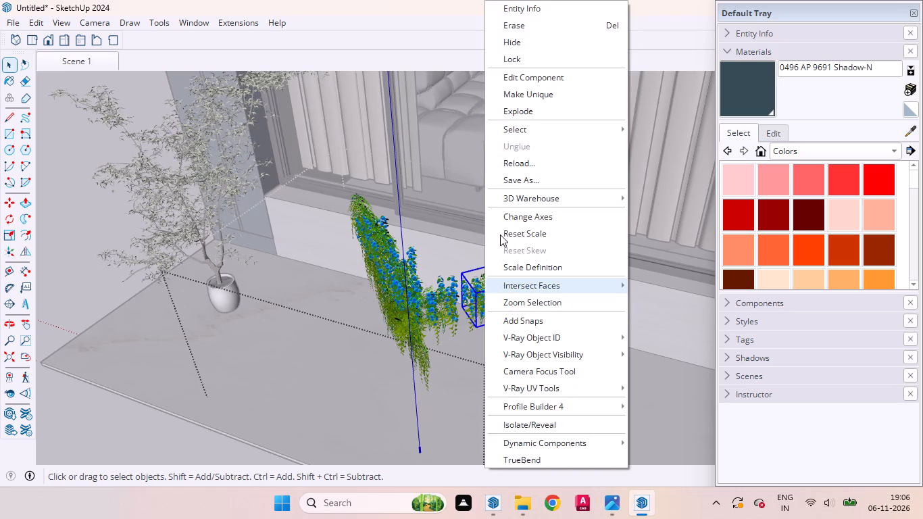
left_click(511, 27)
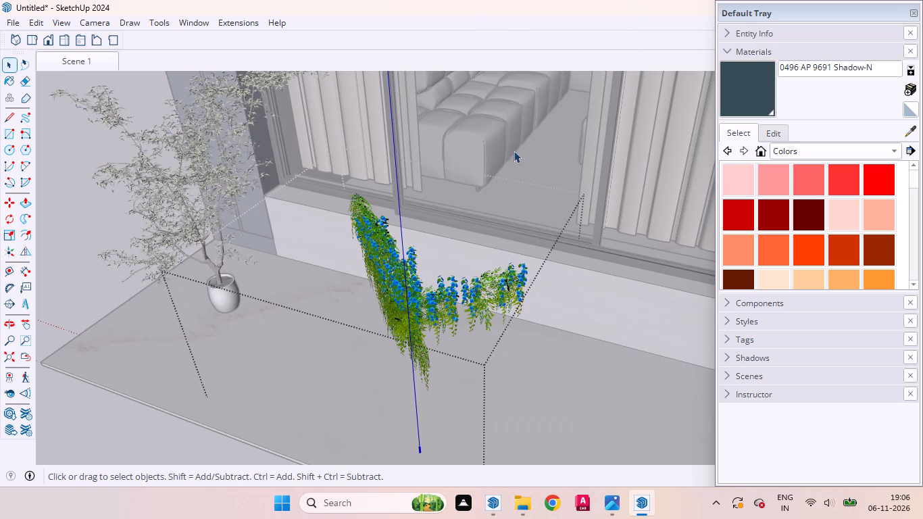
Erase the two green vine clusters along the hanging plant's shorter arm, including the one at its far end.
left_click(443, 312)
right_click(443, 312)
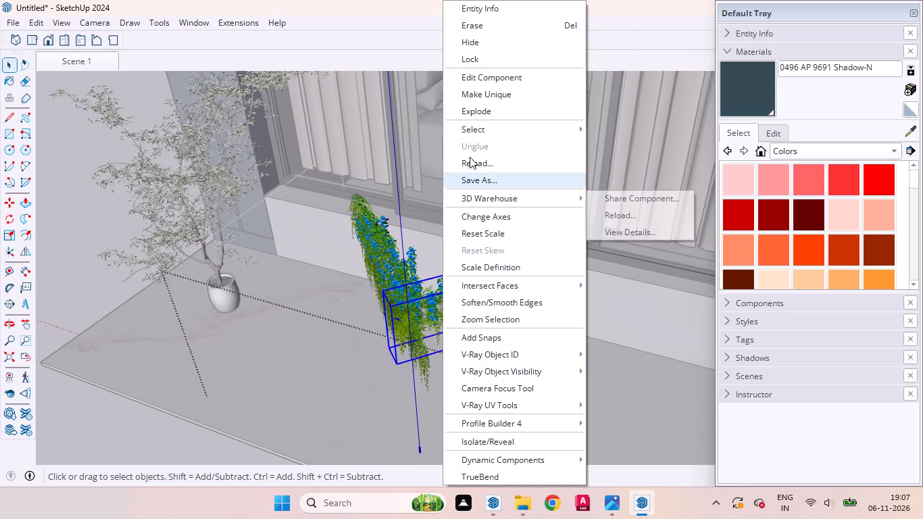
left_click(481, 29)
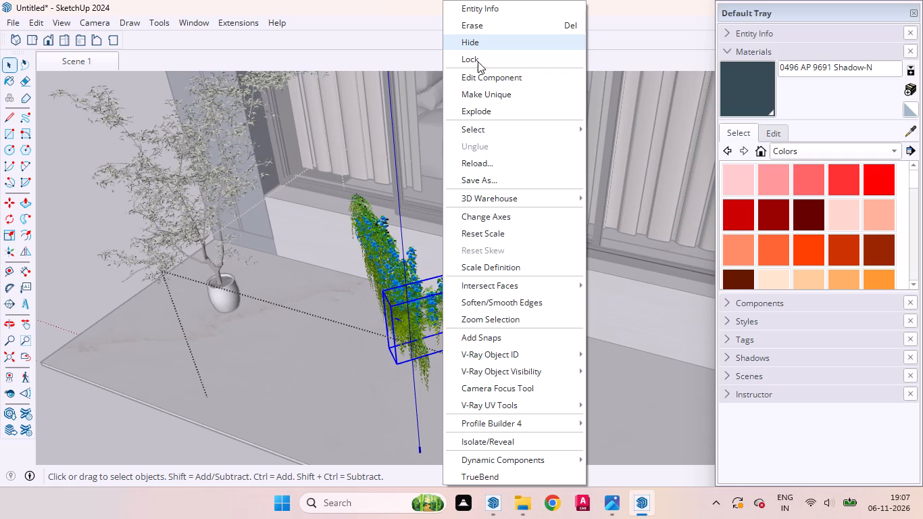
left_click(491, 298)
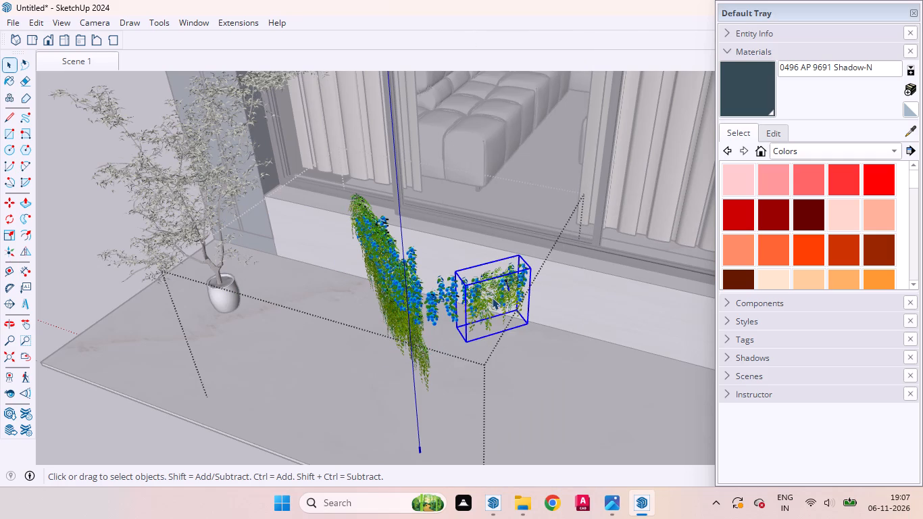
right_click(492, 297)
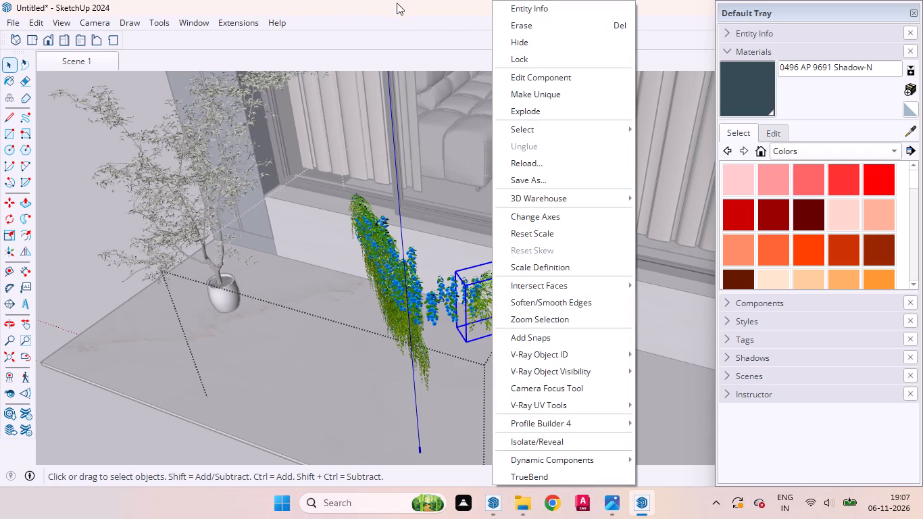
left_click(535, 24)
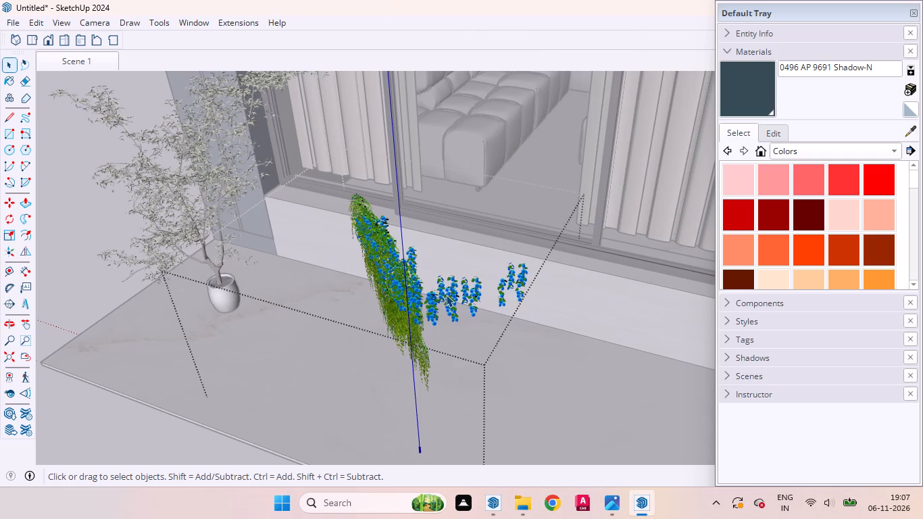
Clear the blue flower clusters from the middle of the shorter arm, erasing the first group and hiding the second.
left_click_drag(427, 277, 501, 319)
left_click(445, 291)
right_click(445, 291)
left_click(486, 24)
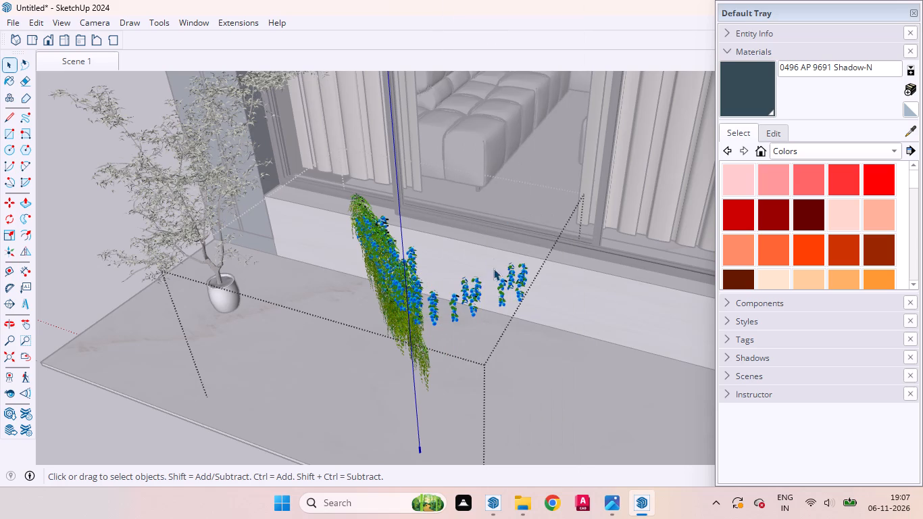
left_click(475, 298)
right_click(475, 298)
left_click(499, 40)
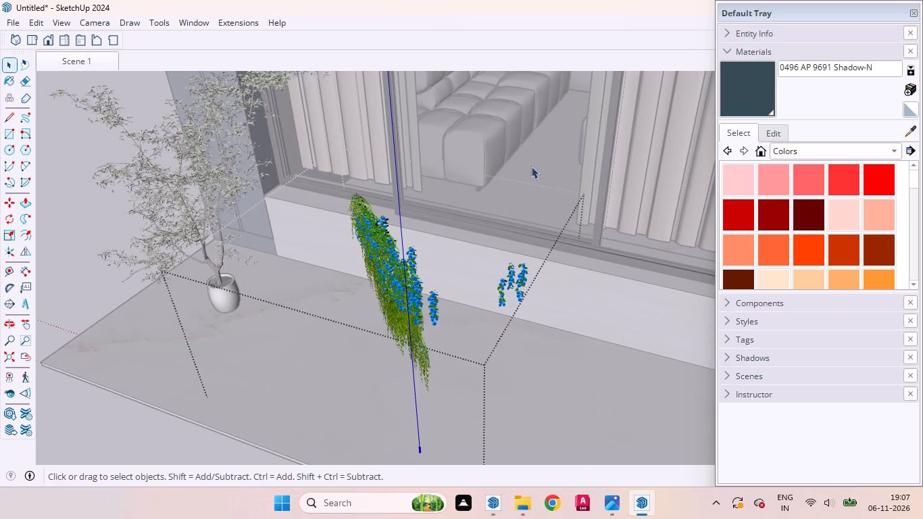
Erase the blue flower group at the far end of the shorter arm and finish editing the hanging plant.
left_click(518, 281)
right_click(516, 281)
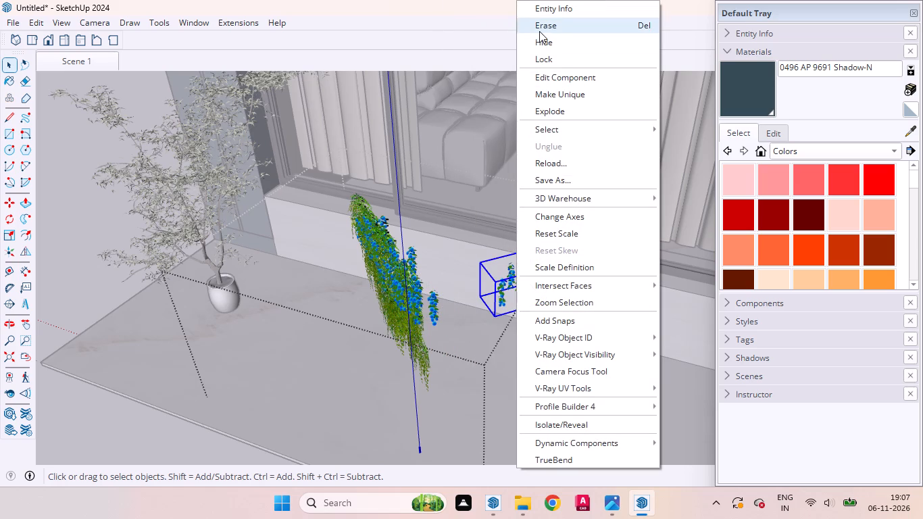
left_click(539, 31)
middle_click_drag(468, 338, 625, 331)
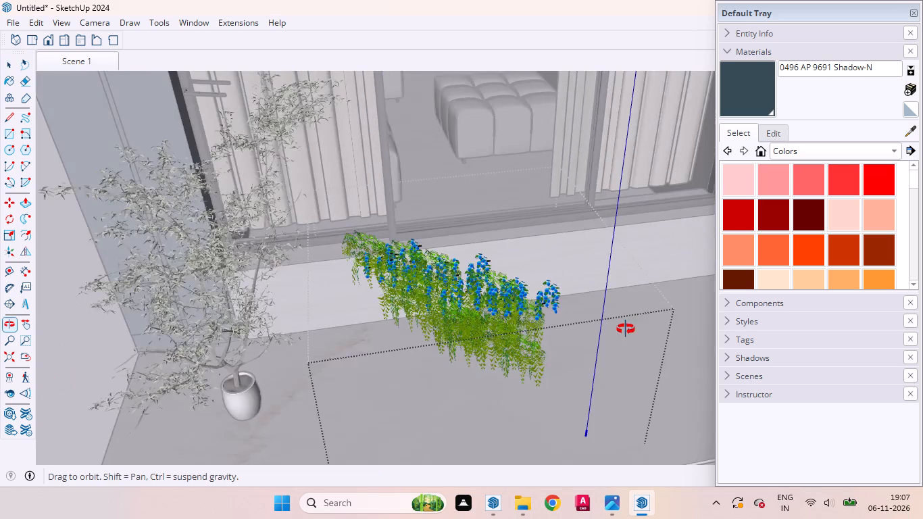
scroll(610, 252, "down", 8)
scroll(496, 220, "up", 1)
scroll(496, 220, "down", 2)
left_click(507, 412)
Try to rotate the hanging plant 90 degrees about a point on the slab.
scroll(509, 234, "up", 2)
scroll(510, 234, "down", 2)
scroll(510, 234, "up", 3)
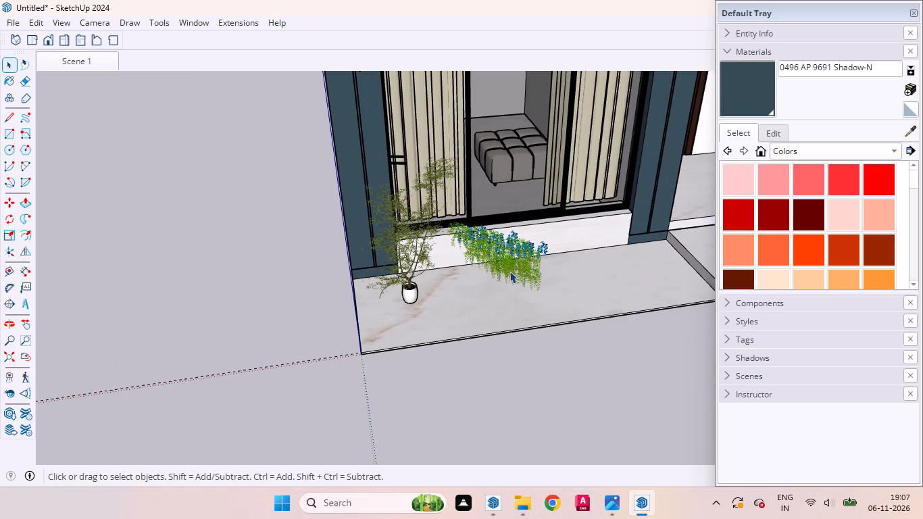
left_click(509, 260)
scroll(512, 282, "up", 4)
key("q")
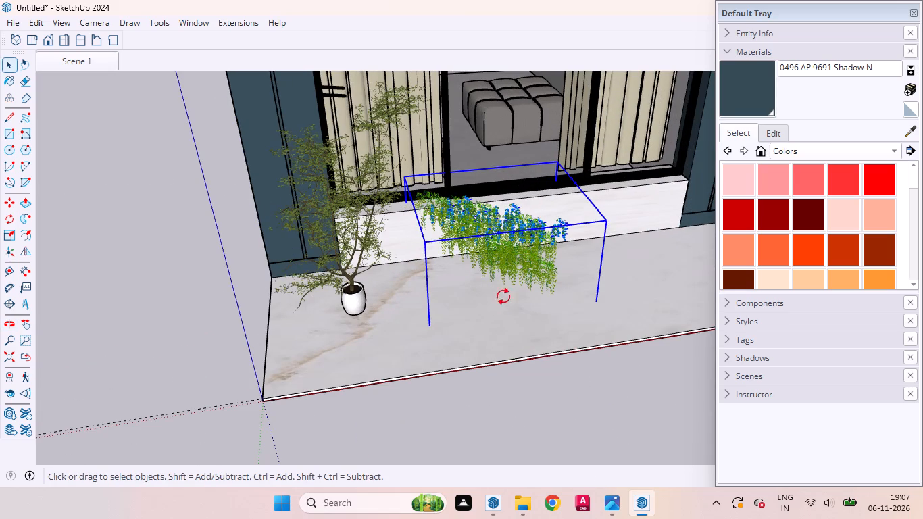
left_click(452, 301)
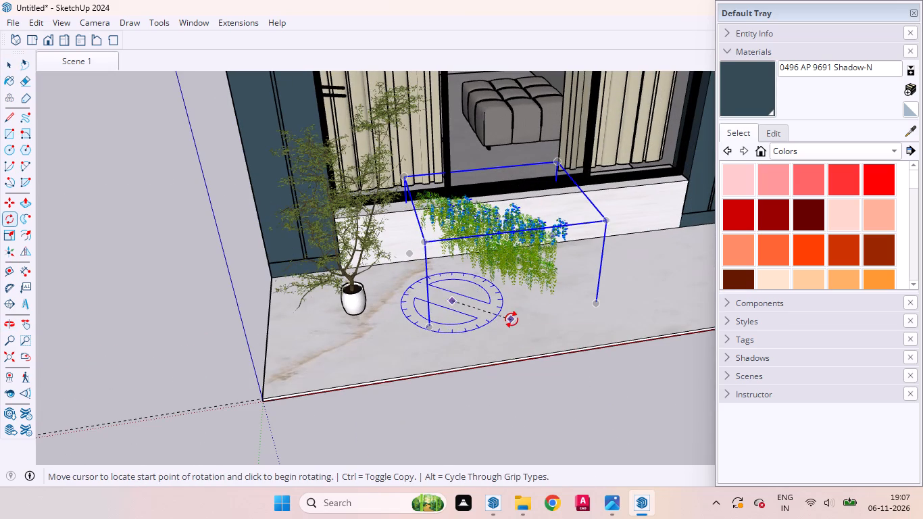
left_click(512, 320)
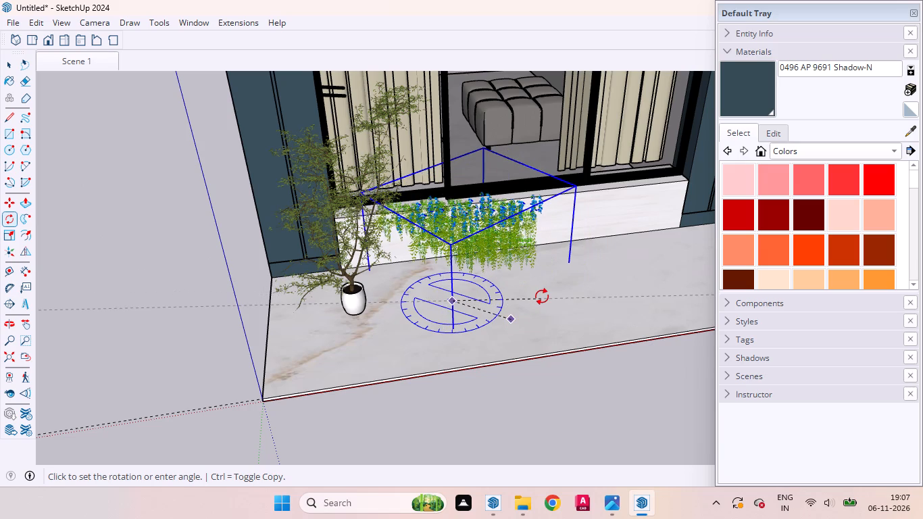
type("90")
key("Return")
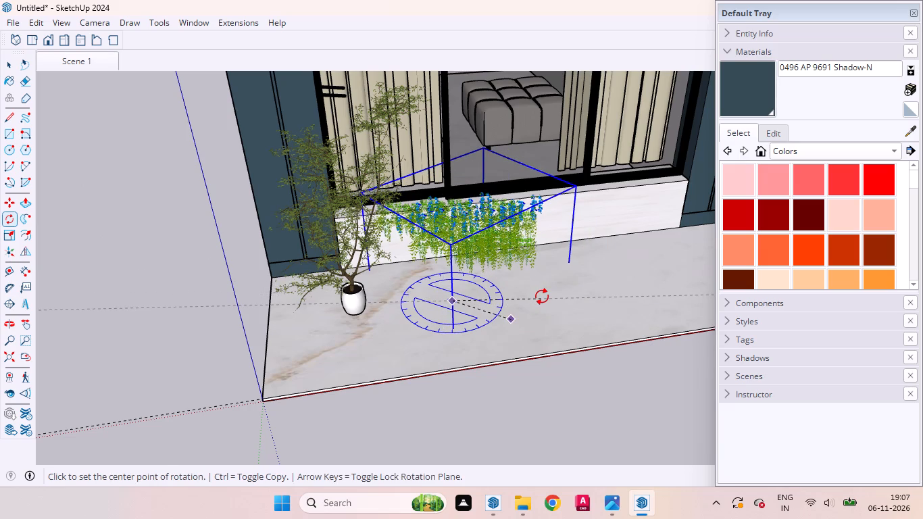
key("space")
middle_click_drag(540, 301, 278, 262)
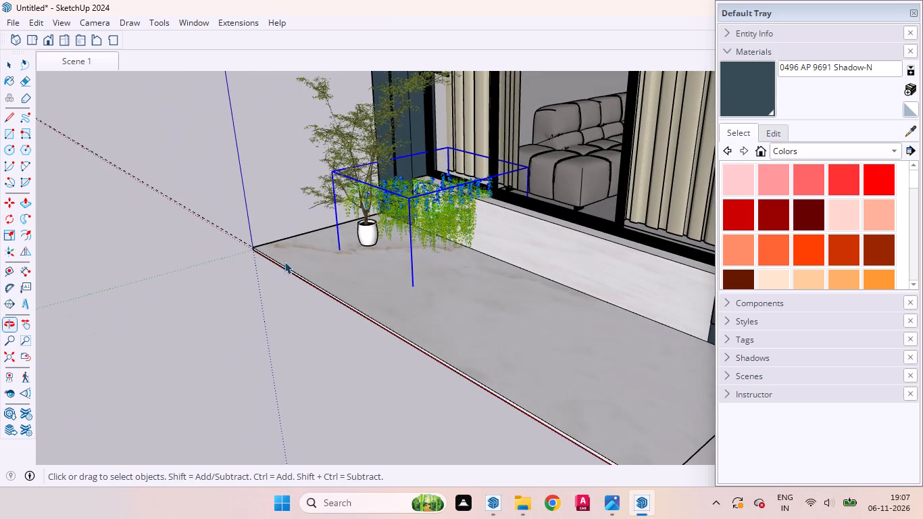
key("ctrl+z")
Rotate the hanging plant freehand counter-clockwise on the slab plane to line it up roughly with the marble base.
middle_click_drag(384, 337, 598, 369)
scroll(599, 369, "up", 1)
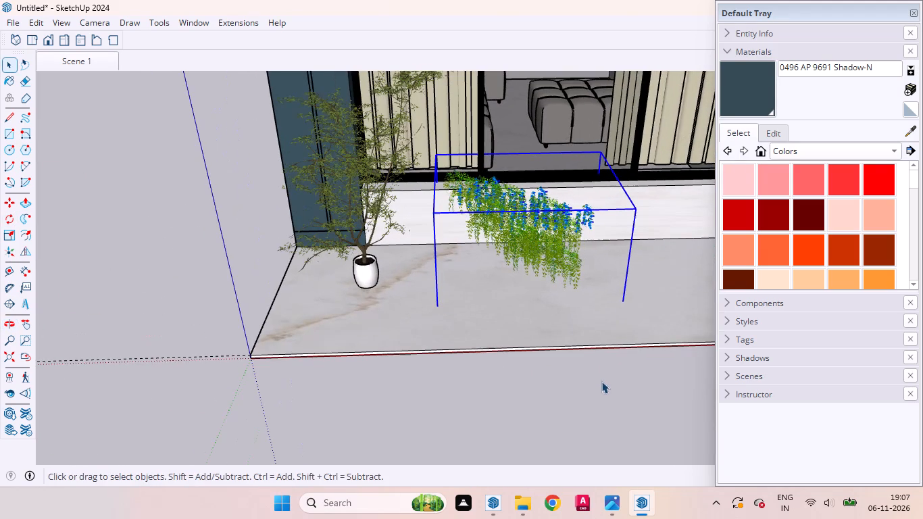
key("q")
left_click(482, 279)
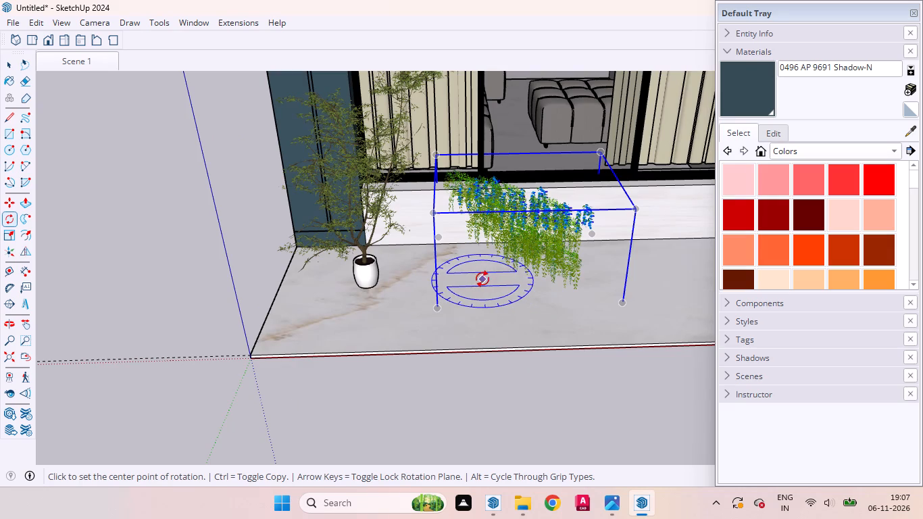
left_click(545, 303)
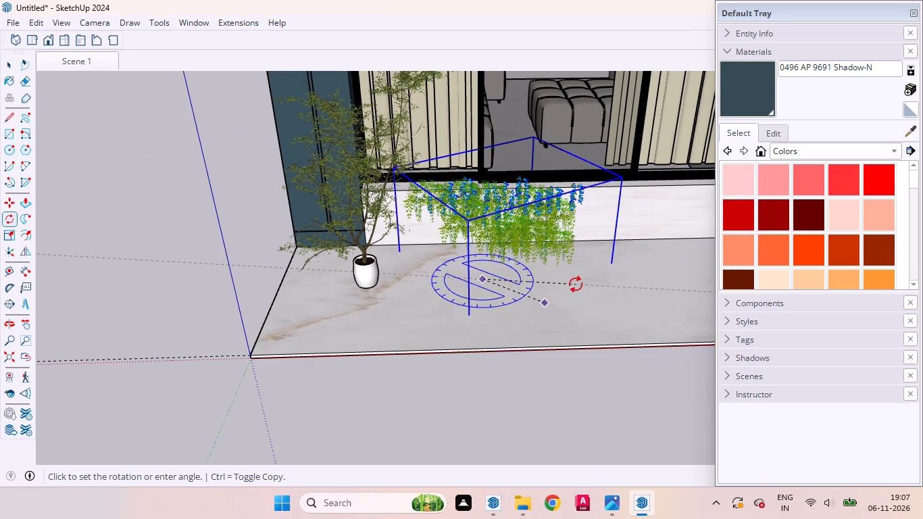
left_click(576, 285)
key("space")
left_click(399, 436)
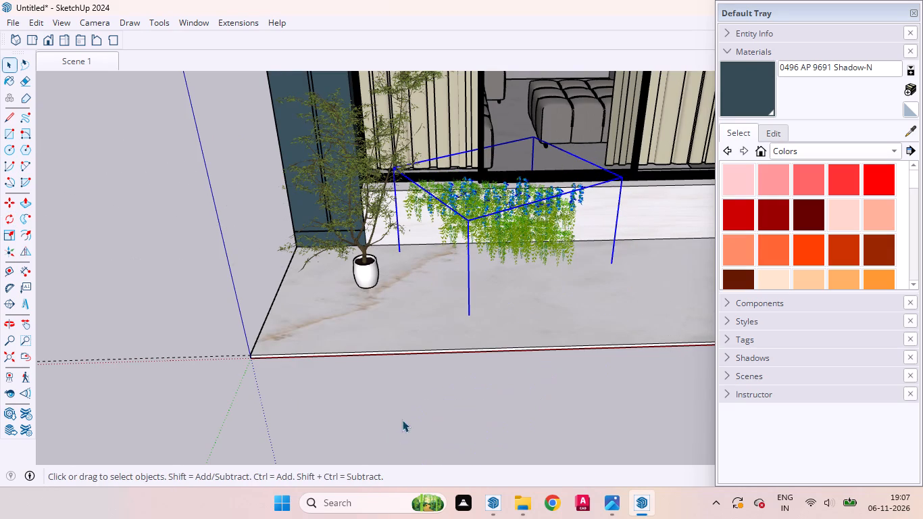
Rotate the hanging plant slightly further counter-clockwise to bring it closer to parallel with the marble base, and deselect it.
scroll(522, 239, "down", 4)
middle_click_drag(532, 255, 297, 160)
scroll(438, 191, "up", 5)
middle_click_drag(451, 251, 468, 272)
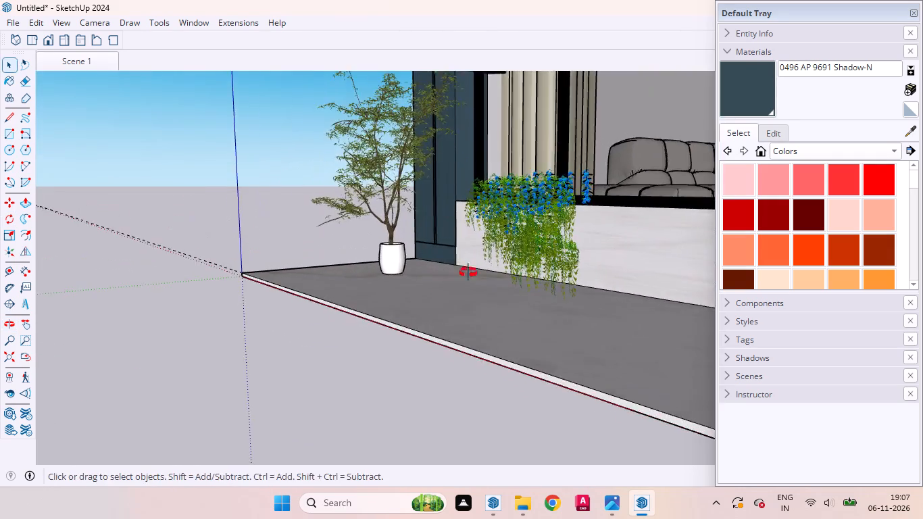
middle_click_drag(468, 272, 661, 463)
scroll(257, 270, "down", 9)
scroll(378, 311, "up", 10)
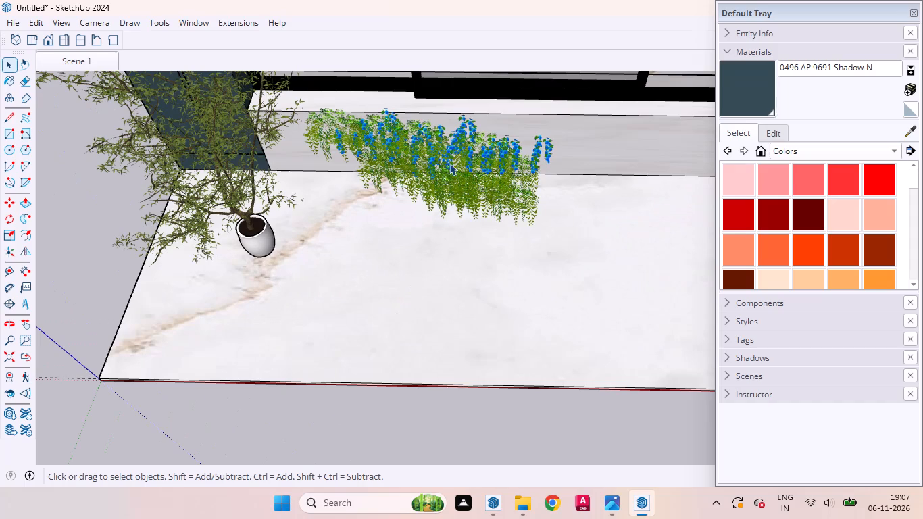
left_click(449, 163)
key("q")
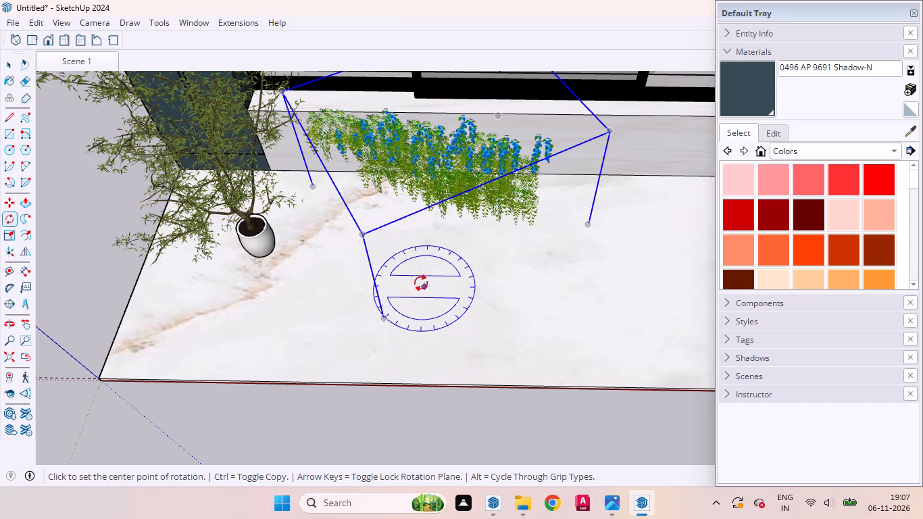
left_click(421, 283)
left_click(465, 316)
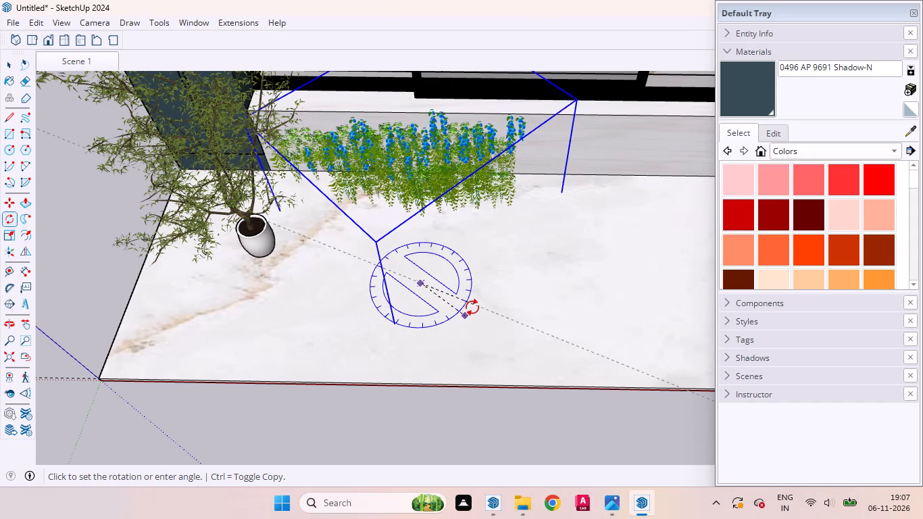
left_click(472, 307)
middle_click_drag(478, 403, 472, 154)
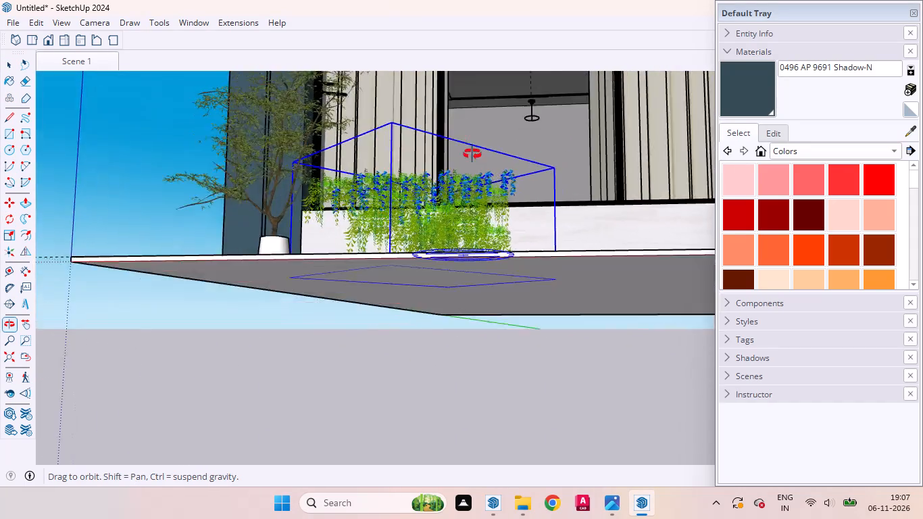
middle_click_drag(472, 154, 484, 272)
scroll(484, 272, "up", 1)
key("space")
left_click(351, 405)
Rotate the hanging plant a few degrees clockwise from a near-top view to match the marble base's edge, and deselect it.
scroll(445, 278, "down", 10)
middle_click_drag(519, 210, 349, 300)
scroll(376, 182, "up", 13)
middle_click_drag(447, 276, 379, 226)
scroll(379, 224, "up", 1)
left_click(396, 199)
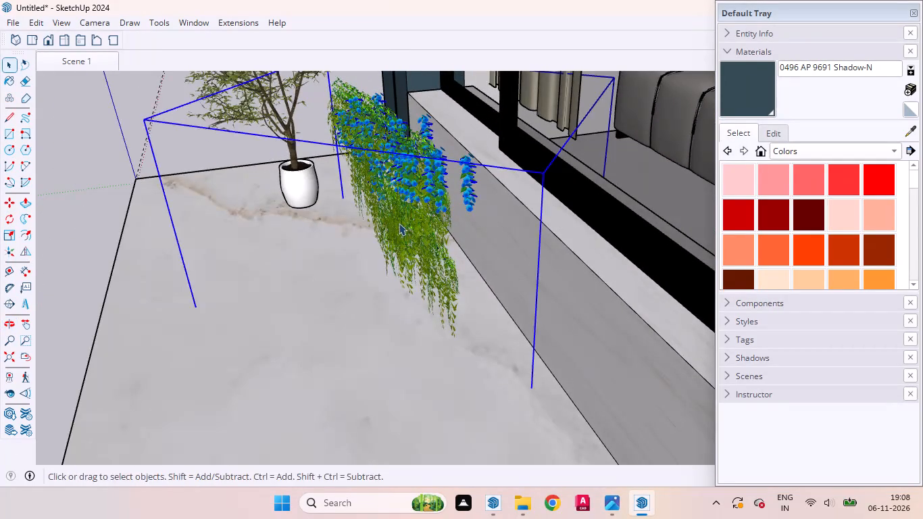
middle_click_drag(420, 241, 647, 390)
scroll(585, 314, "down", 14)
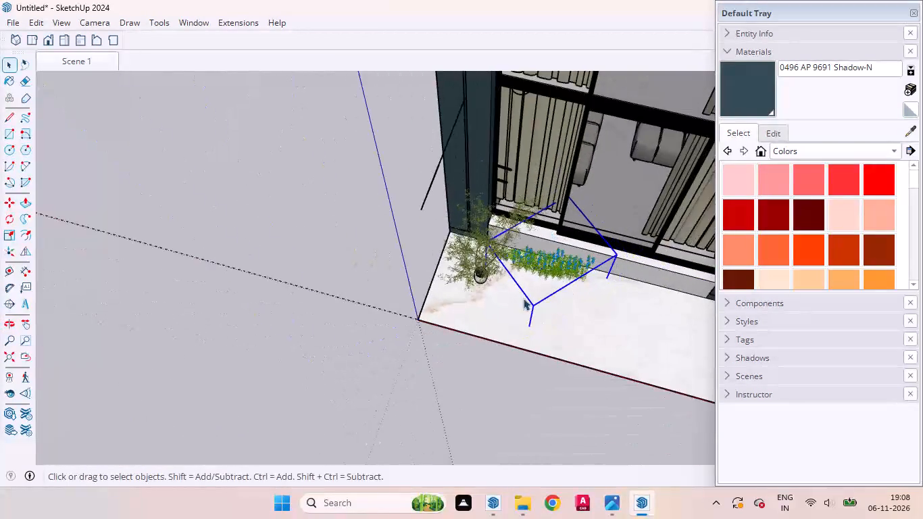
middle_click_drag(508, 334, 509, 422)
scroll(557, 233, "up", 7)
scroll(345, 271, "down", 5)
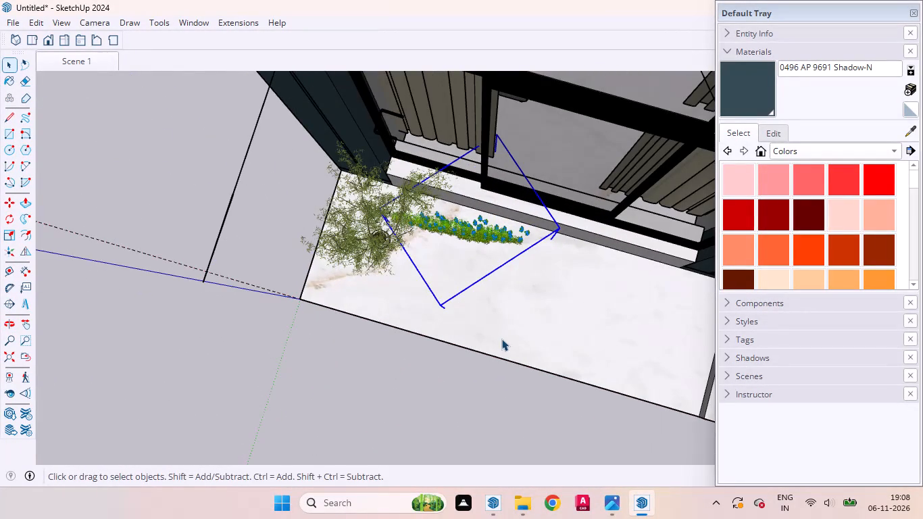
key("q")
left_click(539, 320)
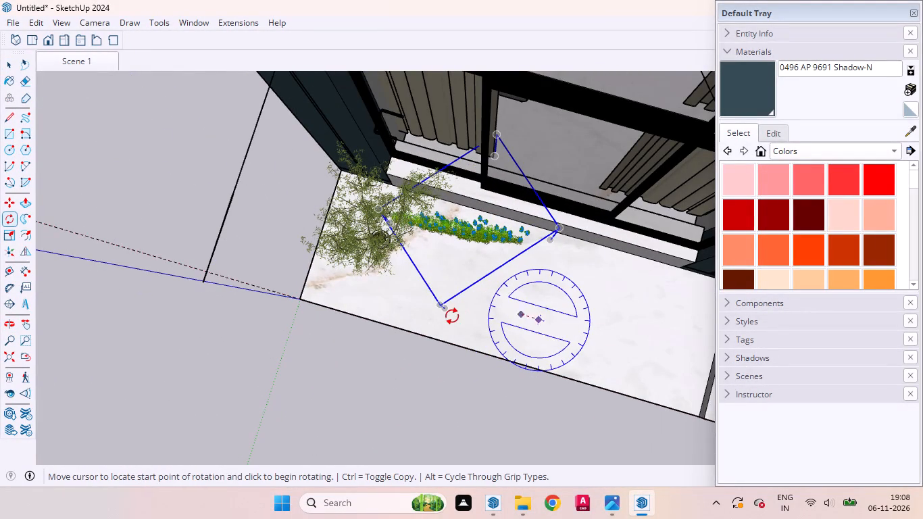
left_click(452, 316)
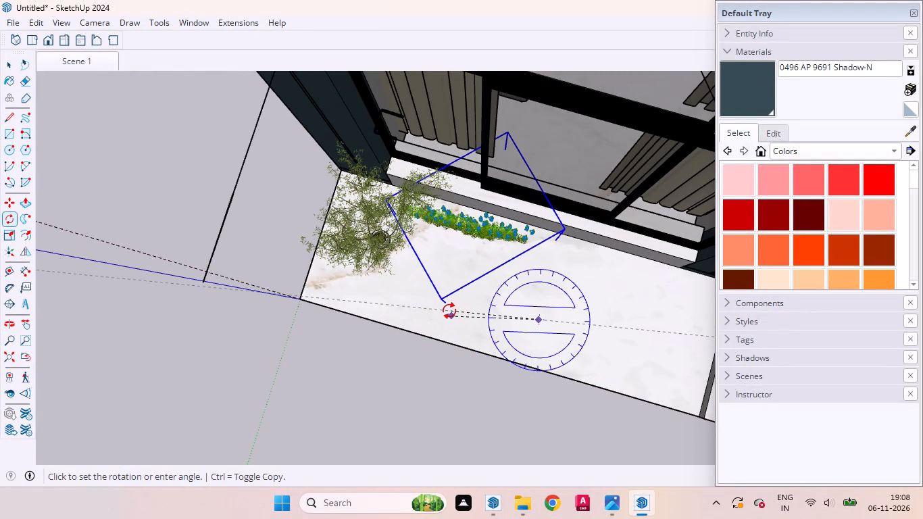
left_click(449, 311)
key("space")
left_click(386, 416)
Move the hanging plant slightly back across the slab towards the marble base, deselect it and inspect its placement.
scroll(481, 191, "up", 8)
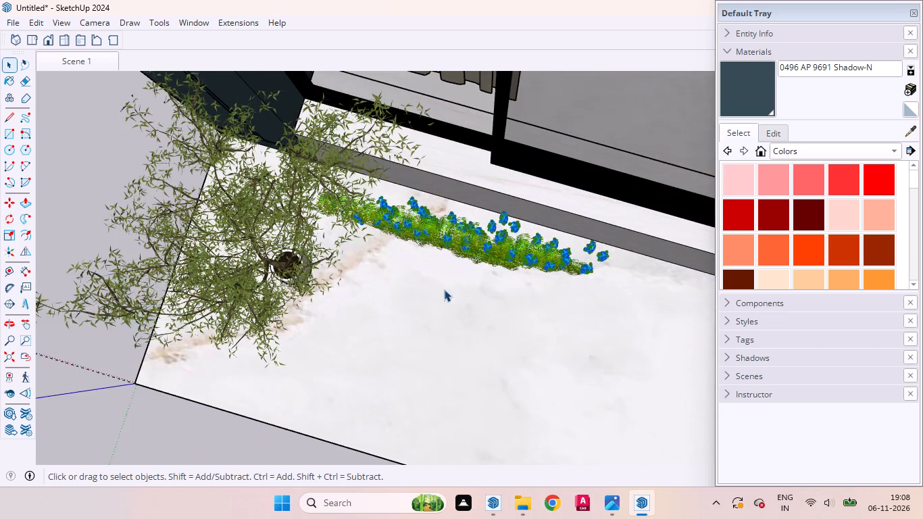
scroll(444, 284, "up", 1)
middle_click_drag(444, 283, 467, 27)
left_click(434, 237)
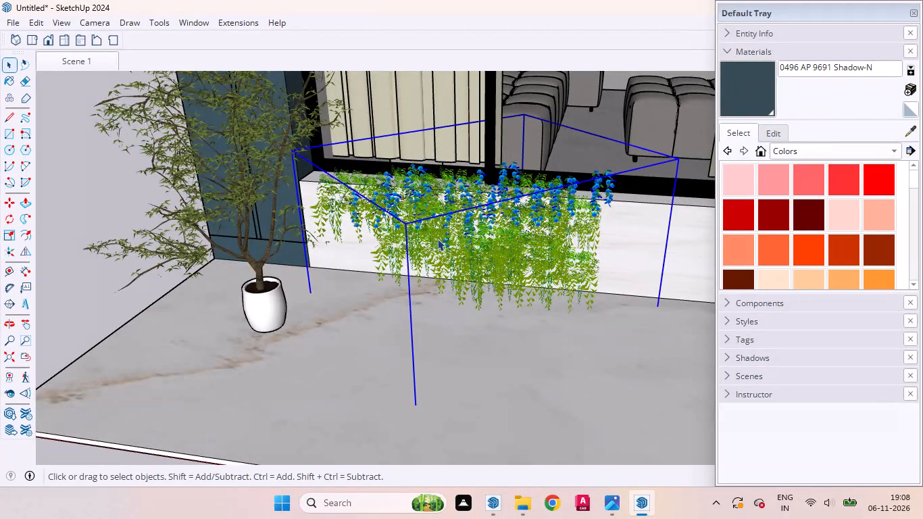
key("m")
left_click(432, 326)
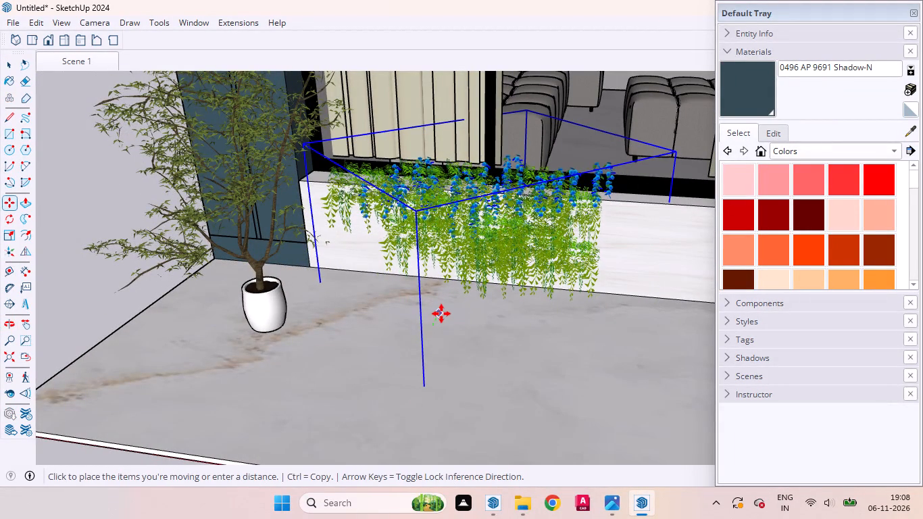
left_click(441, 314)
key("space")
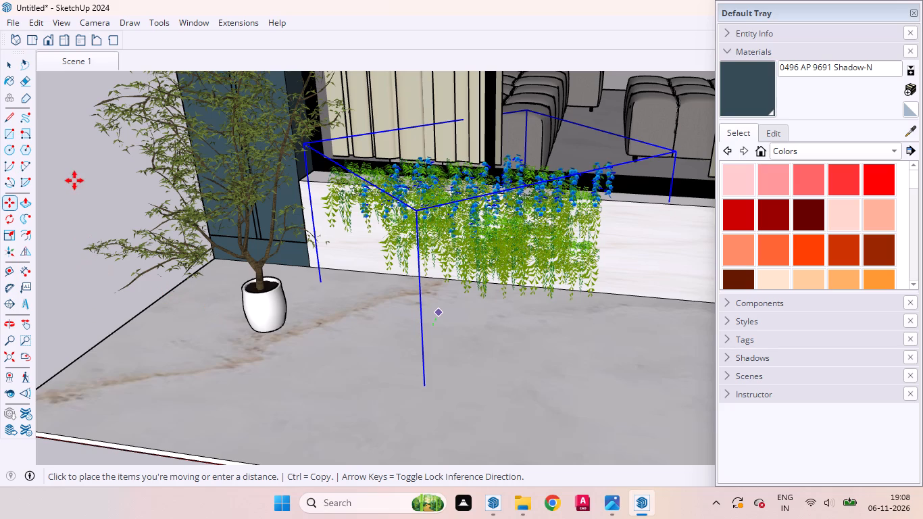
key("space")
left_click(83, 170)
middle_click_drag(420, 203, 136, 336)
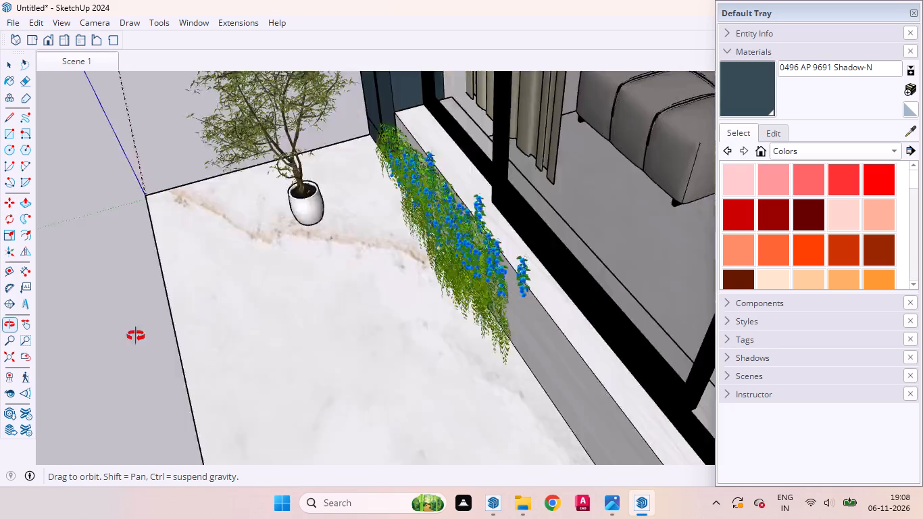
Move the hanging plant slightly across the slab towards the marble base under the glazing, and deselect it.
middle_click_drag(136, 336, 557, 396)
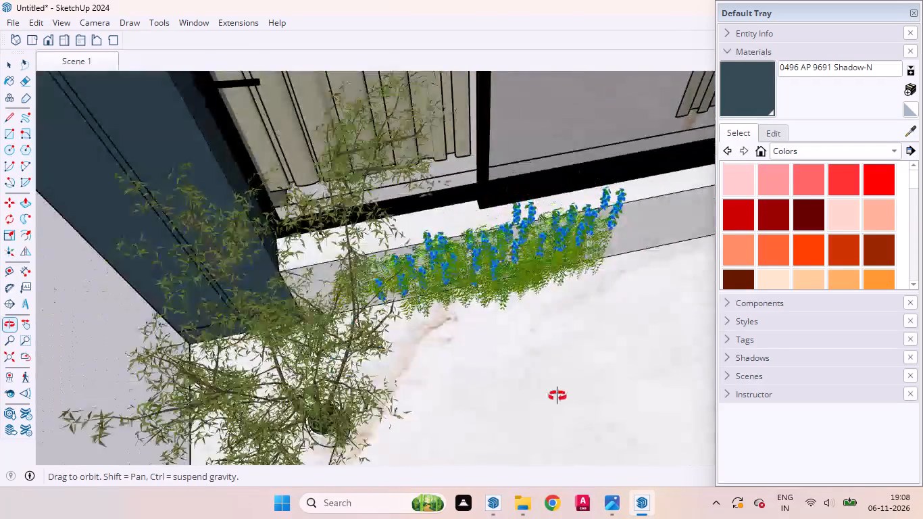
middle_click_drag(557, 396, 202, 270)
scroll(355, 199, "up", 2)
scroll(358, 199, "down", 1)
scroll(358, 199, "up", 2)
scroll(359, 199, "down", 1)
scroll(466, 180, "up", 1)
middle_click_drag(482, 247, 429, 344)
left_click(411, 243)
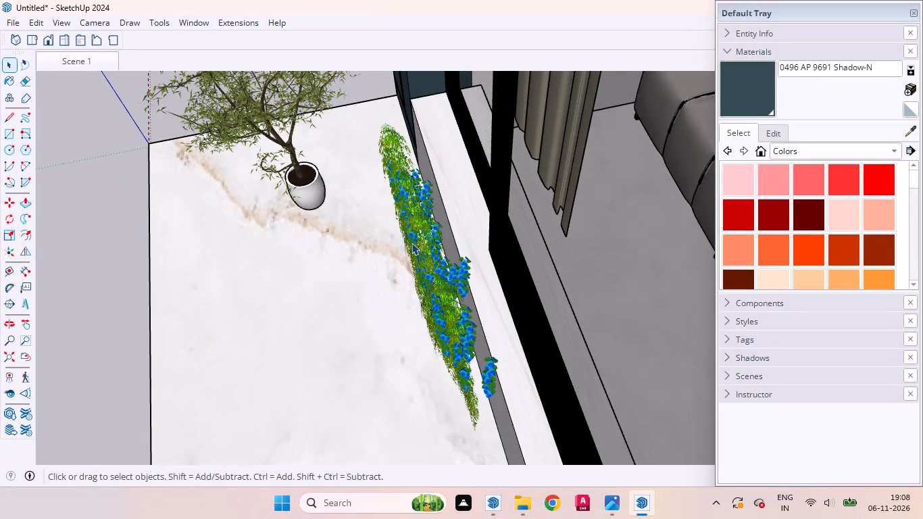
key("m")
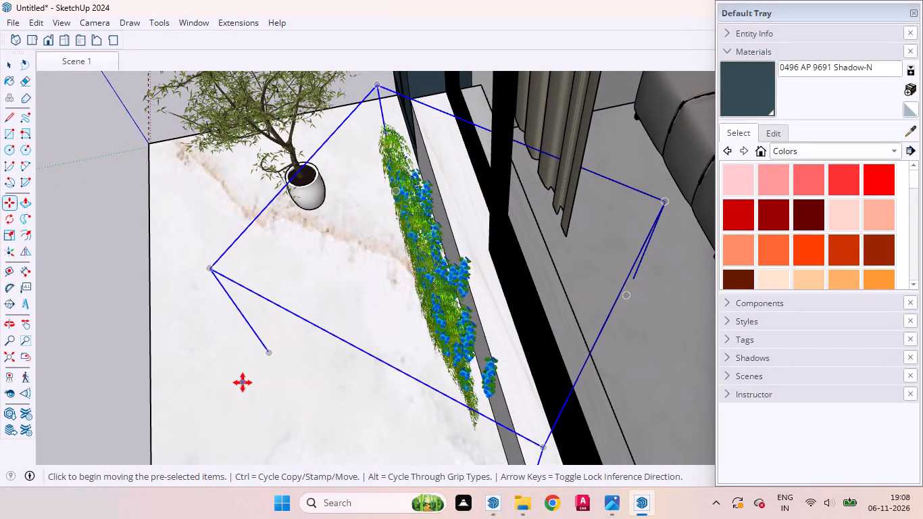
left_click(243, 382)
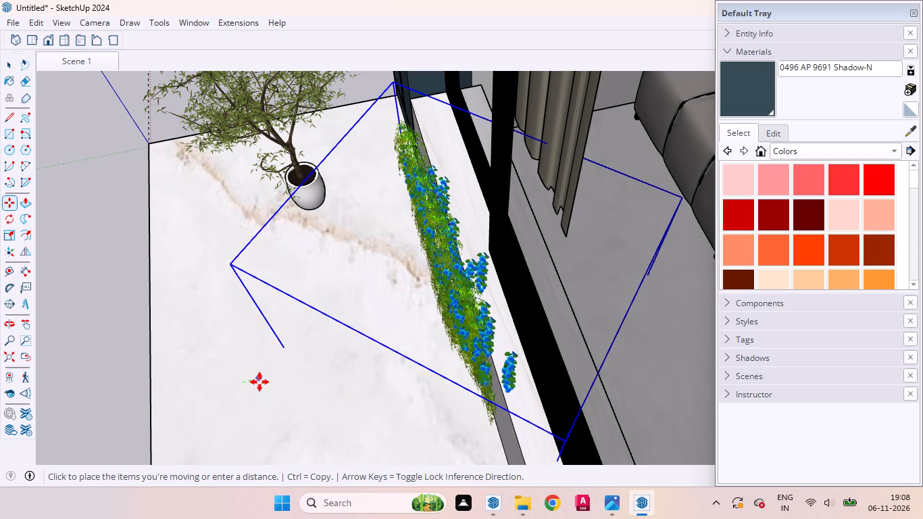
left_click(260, 382)
key("space")
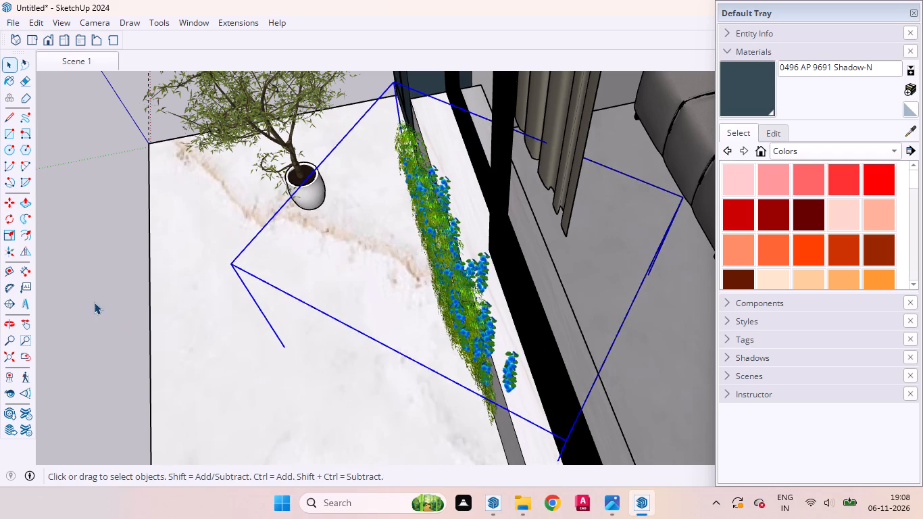
left_click(94, 302)
Copy the hanging plant twice along the red axis, continuing the row along the marble base away from the potted tree.
middle_click_drag(141, 339, 496, 178)
scroll(426, 209, "down", 4)
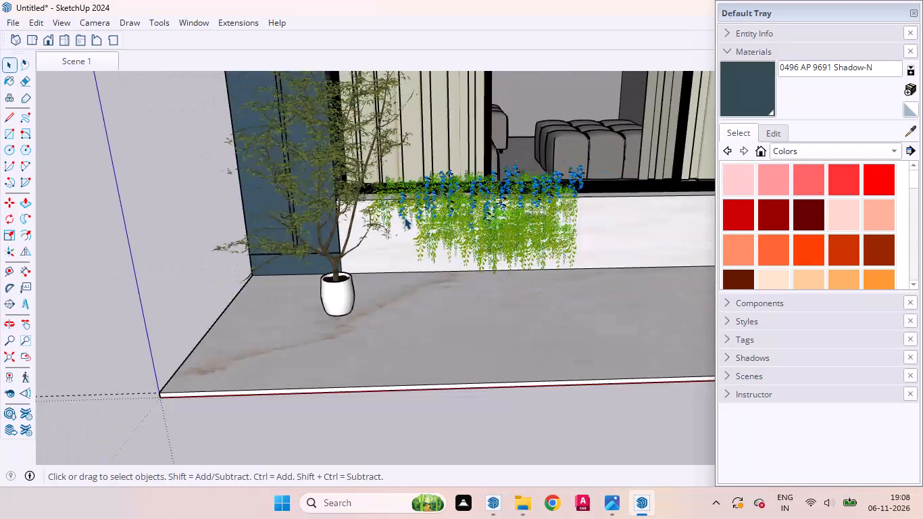
middle_click_drag(413, 212, 393, 258)
scroll(463, 180, "up", 2)
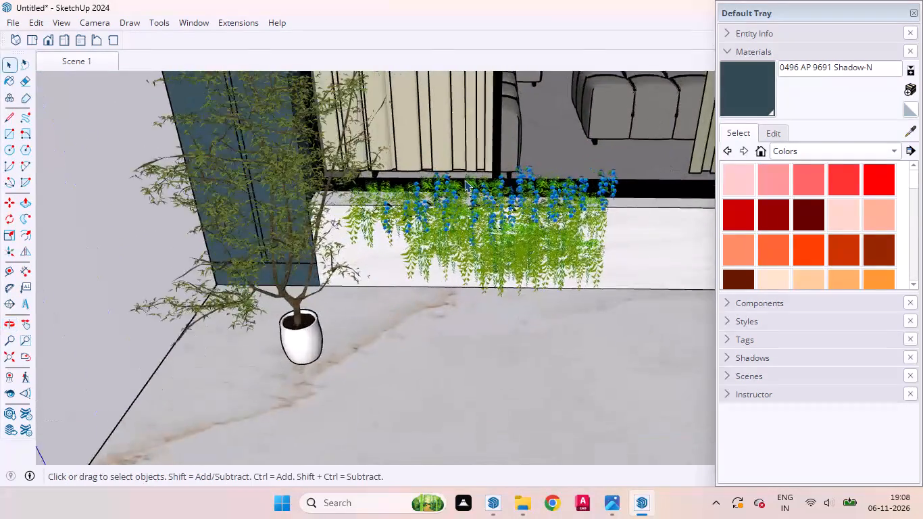
scroll(464, 180, "up", 7)
middle_click_drag(478, 204, 408, 122)
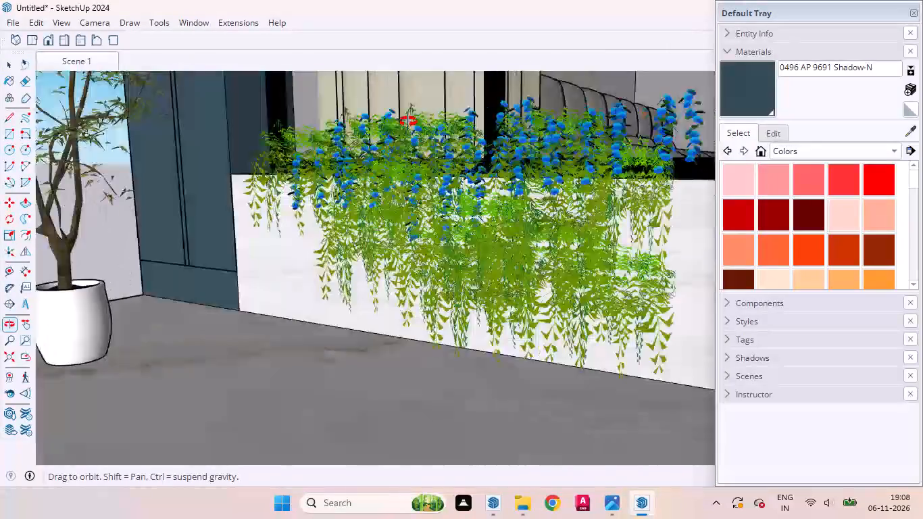
middle_click_drag(408, 122, 452, 129)
scroll(455, 153, "down", 20)
scroll(455, 153, "down", 19)
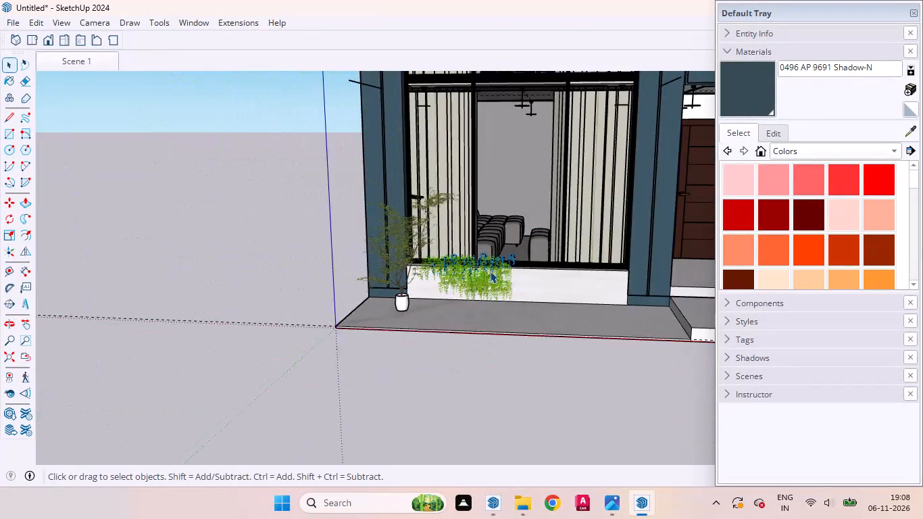
middle_click_drag(470, 322, 501, 321)
scroll(461, 266, "up", 9)
scroll(505, 273, "down", 1)
scroll(505, 273, "up", 1)
scroll(505, 273, "down", 1)
left_click(496, 291)
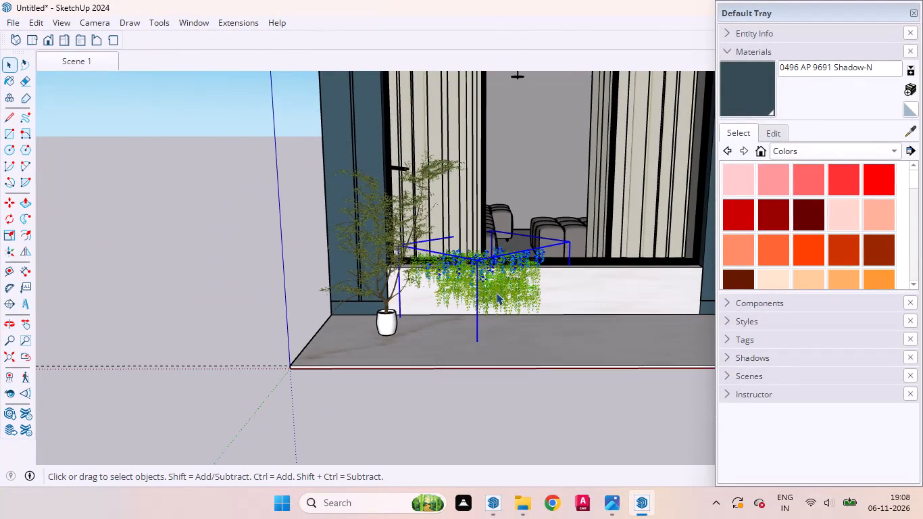
key("m")
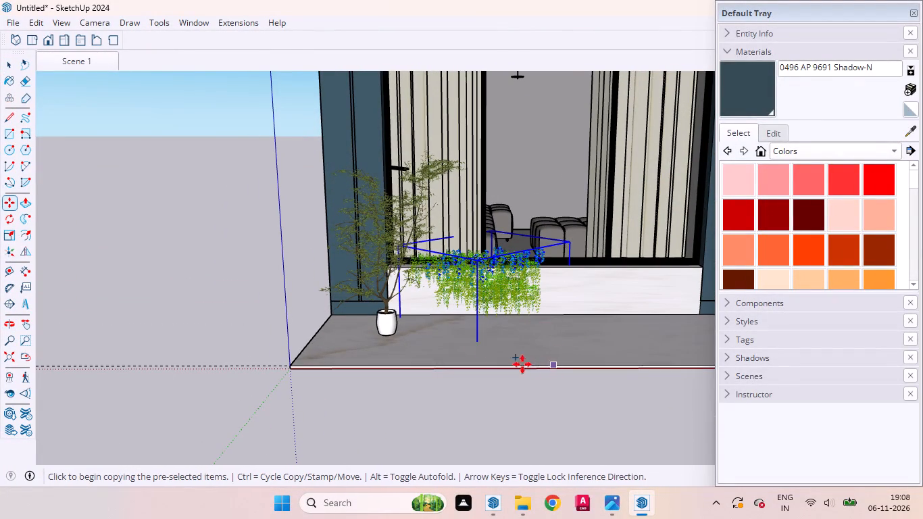
left_click(464, 333)
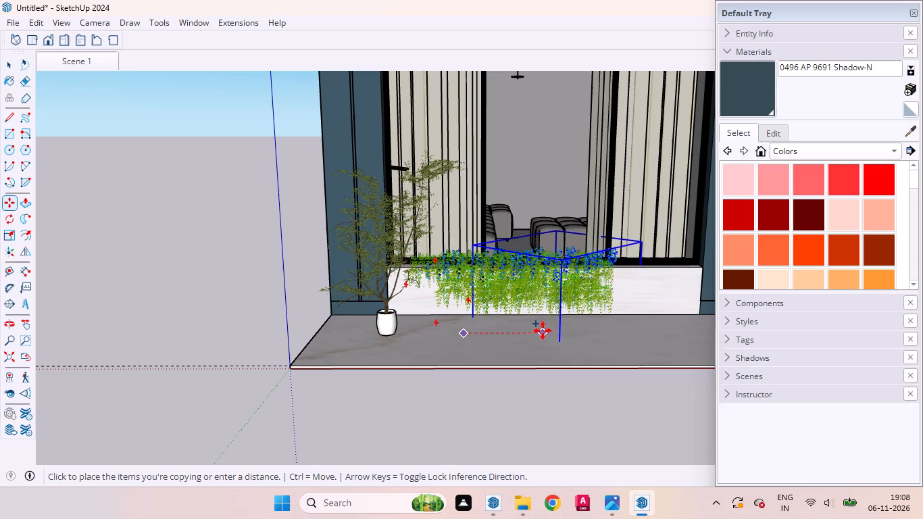
left_click(545, 330)
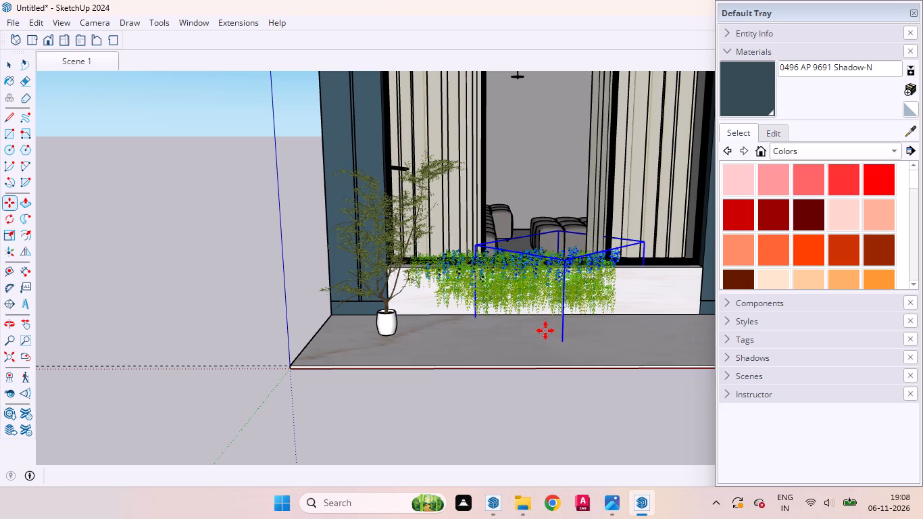
left_click(545, 330)
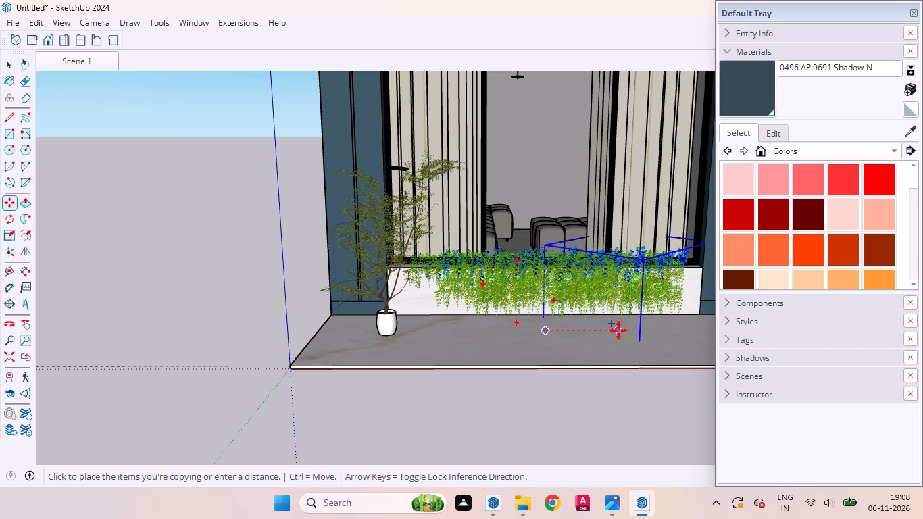
left_click(619, 330)
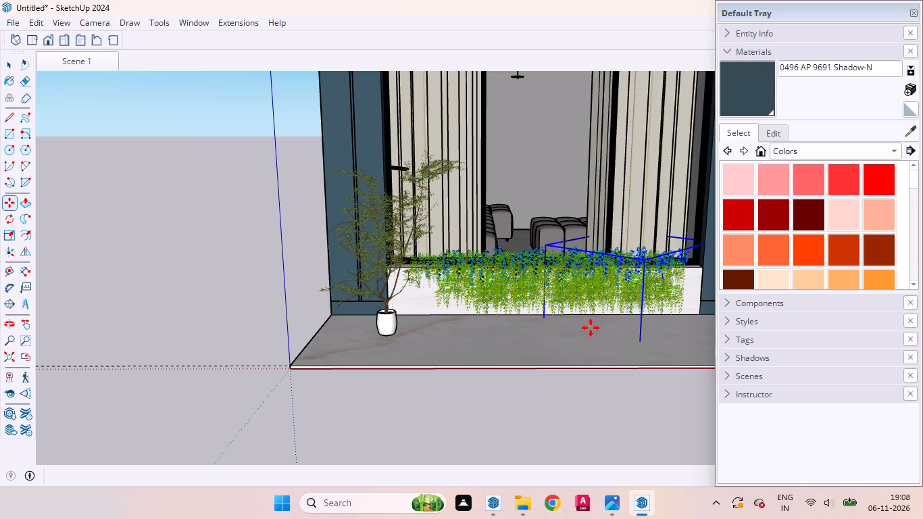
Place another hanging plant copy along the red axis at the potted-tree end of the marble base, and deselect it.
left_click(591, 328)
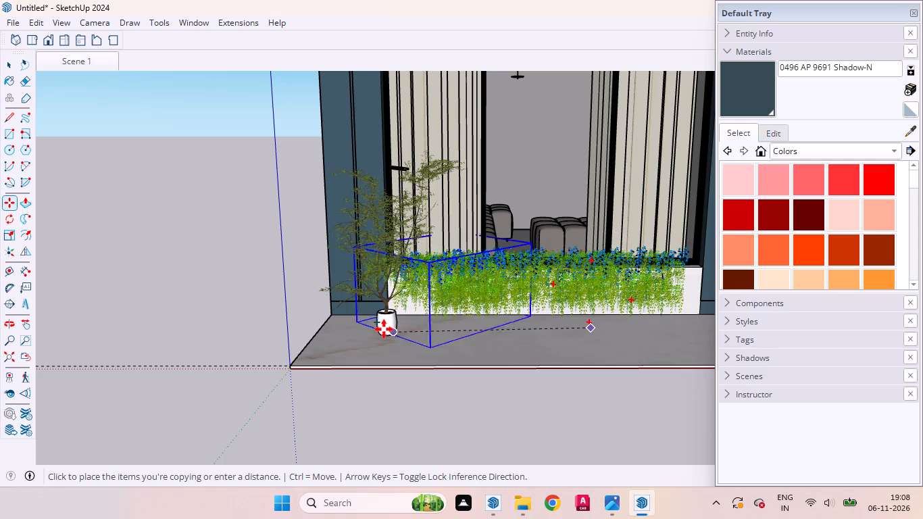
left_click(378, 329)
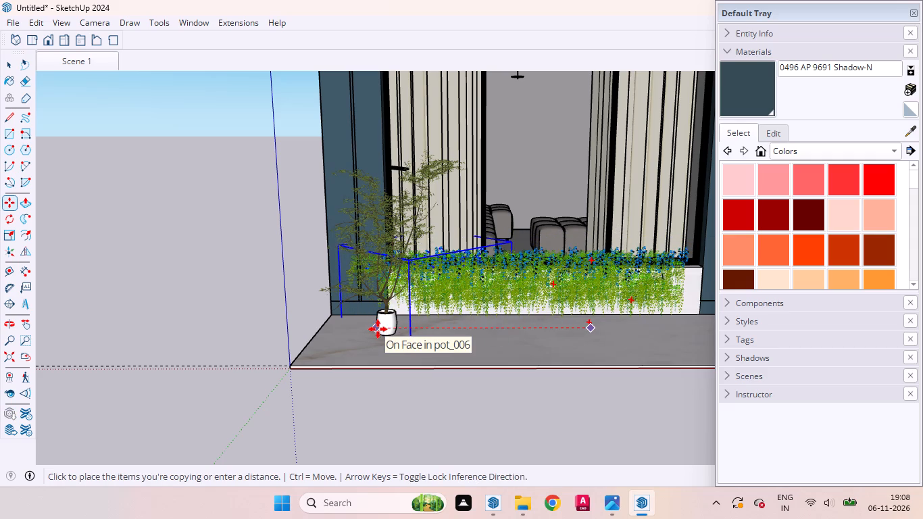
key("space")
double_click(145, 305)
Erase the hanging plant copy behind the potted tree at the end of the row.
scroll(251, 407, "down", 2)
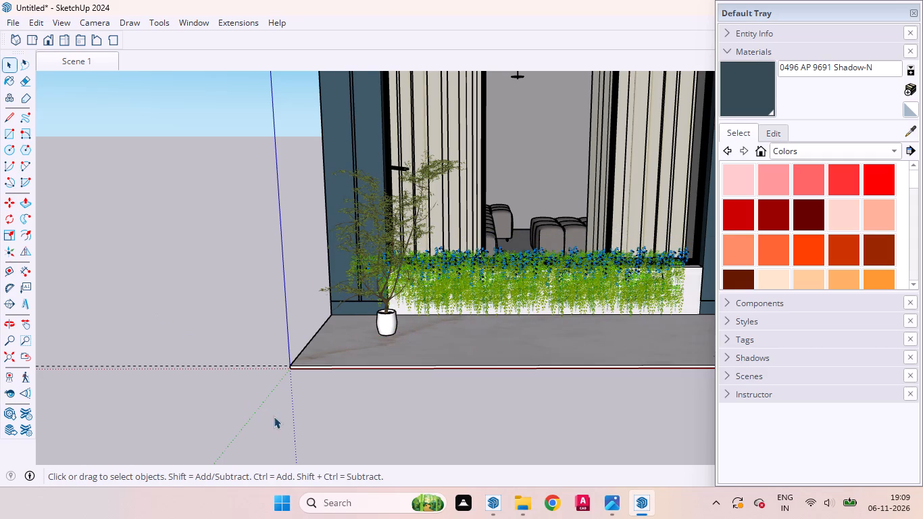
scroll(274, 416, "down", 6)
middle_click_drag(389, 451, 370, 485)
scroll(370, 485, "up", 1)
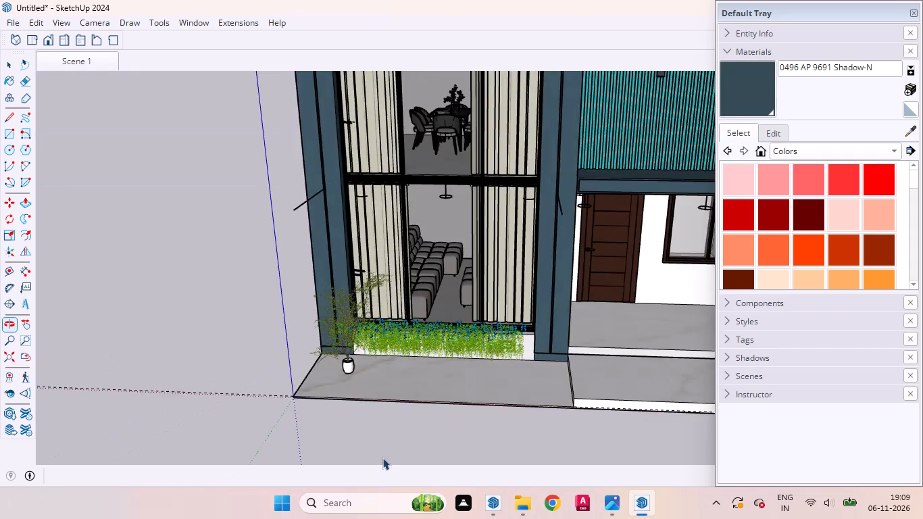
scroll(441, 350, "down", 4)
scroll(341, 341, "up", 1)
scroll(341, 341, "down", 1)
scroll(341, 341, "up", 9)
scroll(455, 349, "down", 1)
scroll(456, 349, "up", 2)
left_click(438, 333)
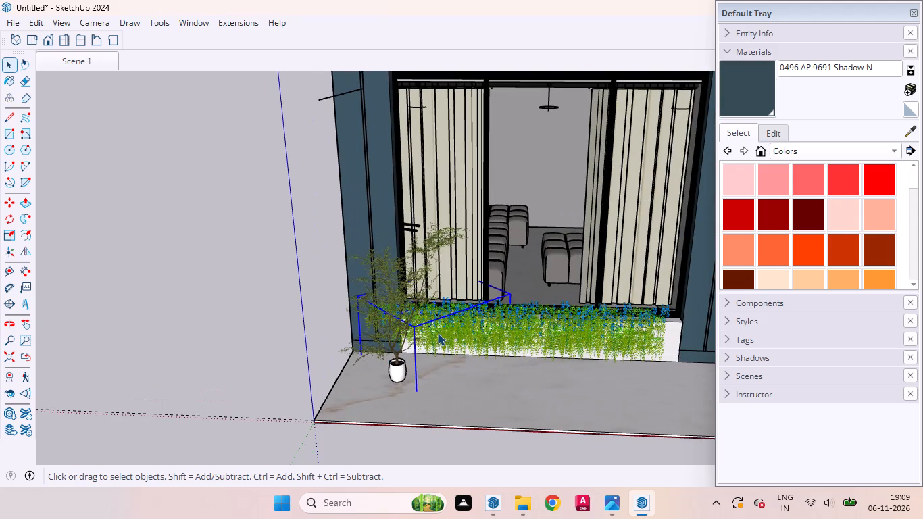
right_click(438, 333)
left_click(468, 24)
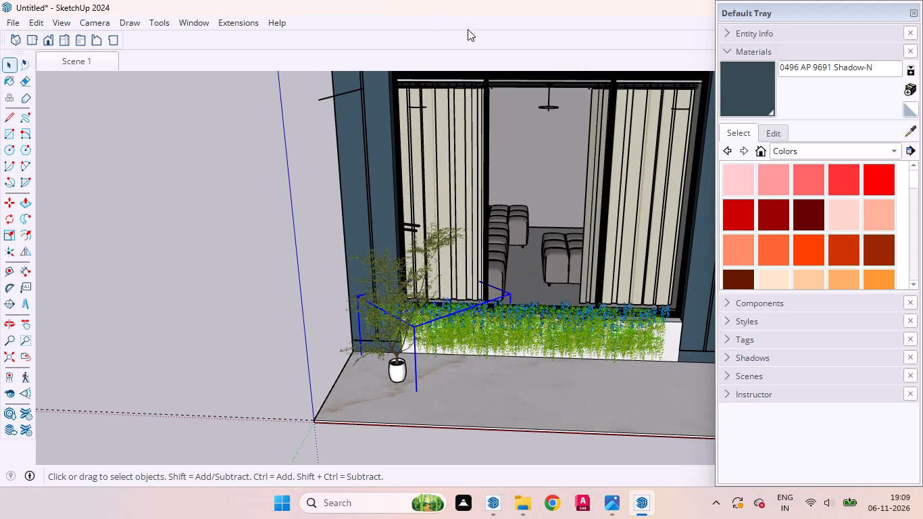
Review the row of hanging plants from the front of the house, and return to the Scene 1 view.
scroll(431, 303, "down", 3)
middle_click_drag(411, 366, 351, 402)
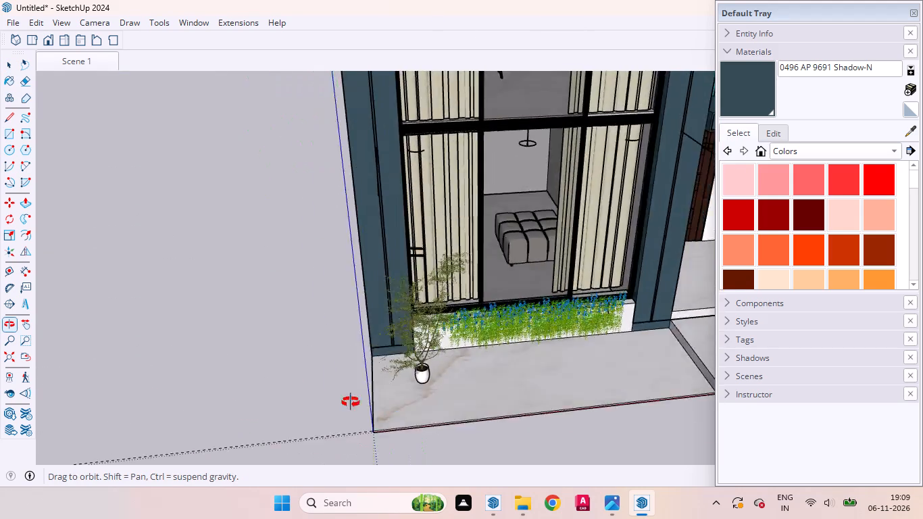
middle_click_drag(351, 402, 288, 385)
scroll(351, 355, "down", 7)
scroll(377, 330, "up", 2)
scroll(377, 330, "down", 1)
middle_click_drag(334, 409, 521, 309)
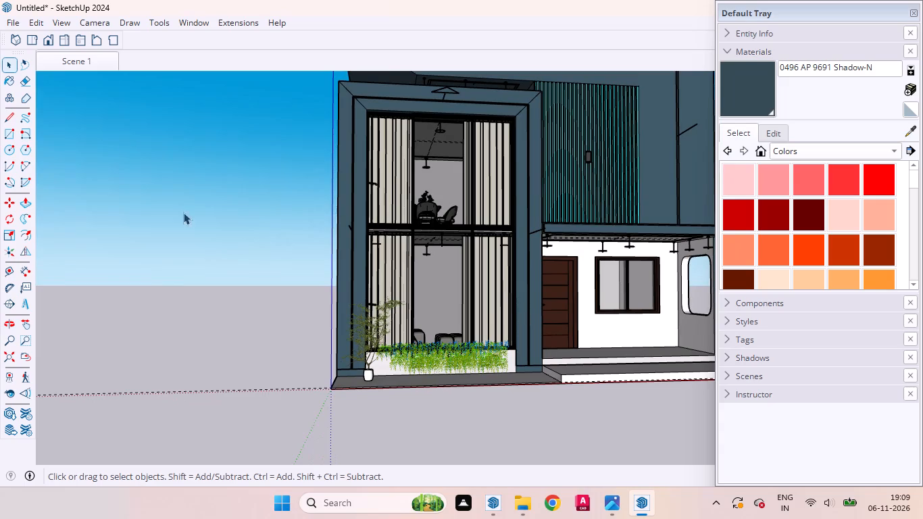
left_click(81, 57)
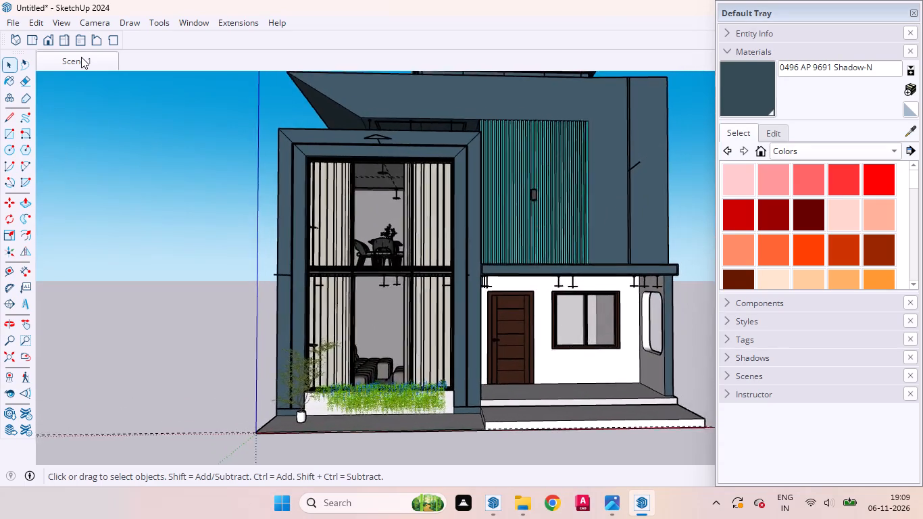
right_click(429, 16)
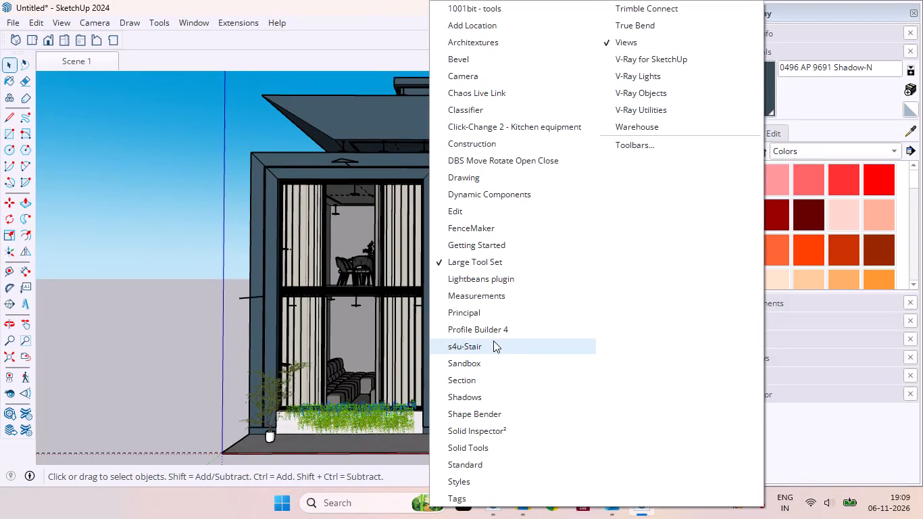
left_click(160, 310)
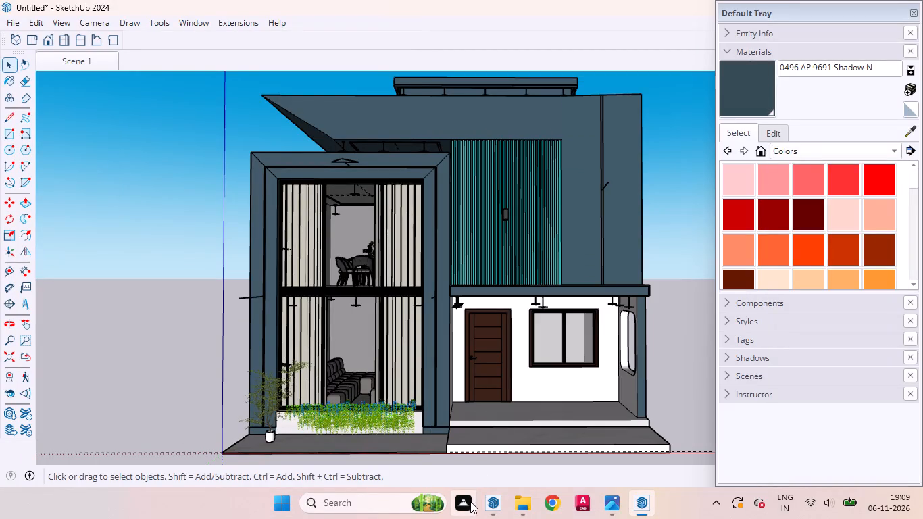
Launch the pinned application with the black-and-white triangular logo.
double_click(469, 501)
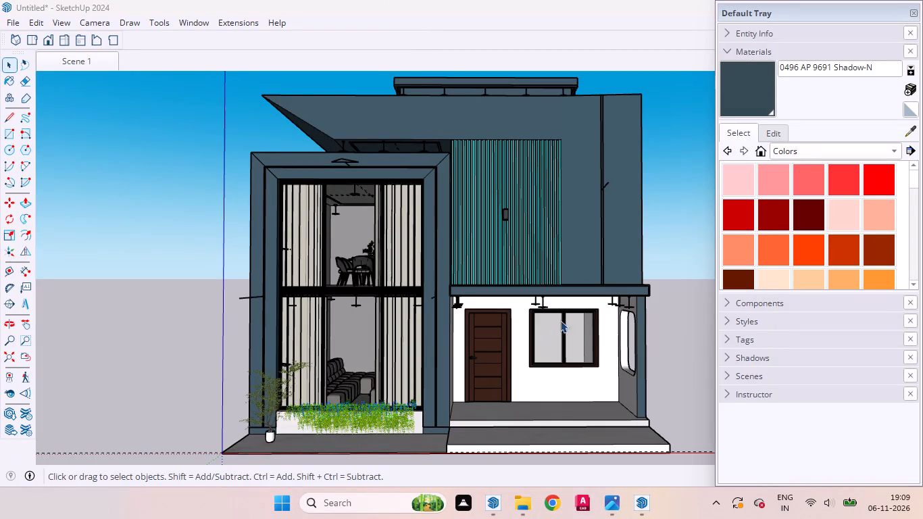
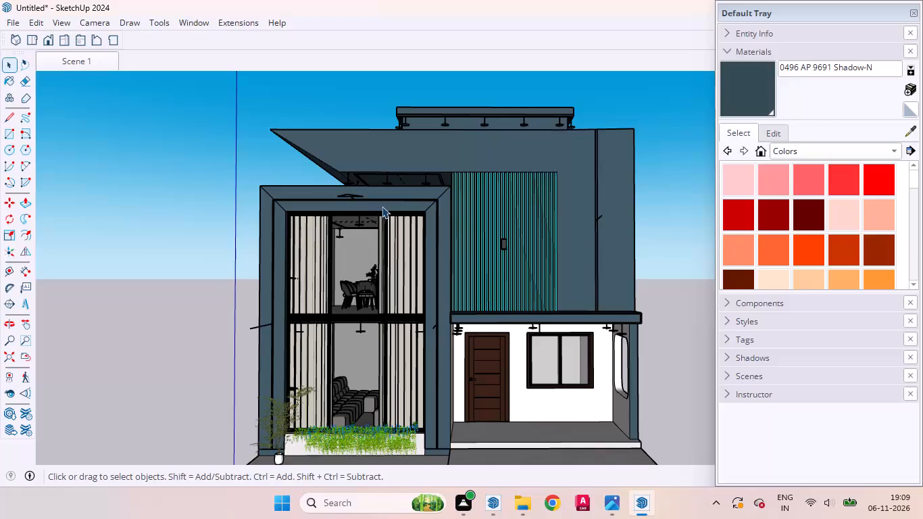
Examine the V-Ray light widgets around the house's roof and front facade from several angles.
scroll(396, 225, "down", 2)
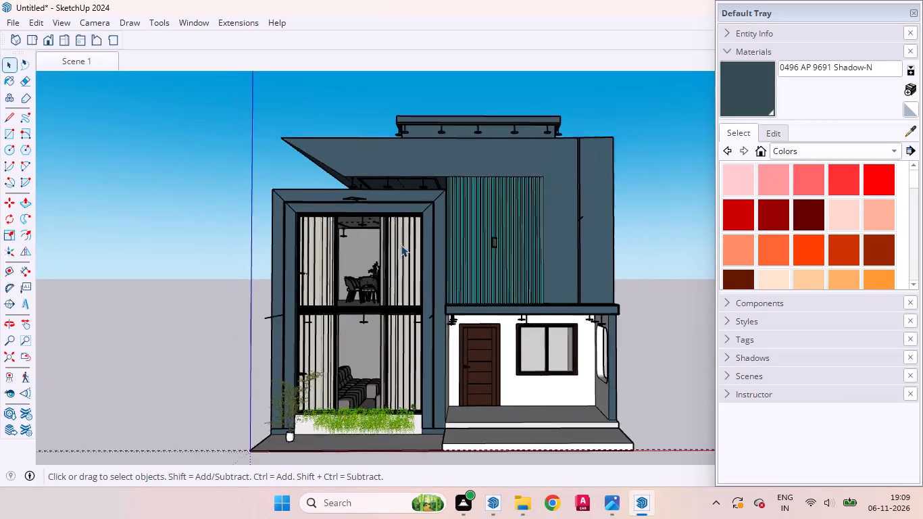
scroll(401, 245, "down", 2)
middle_click_drag(387, 168, 527, 257)
scroll(474, 169, "up", 8)
scroll(412, 211, "down", 5)
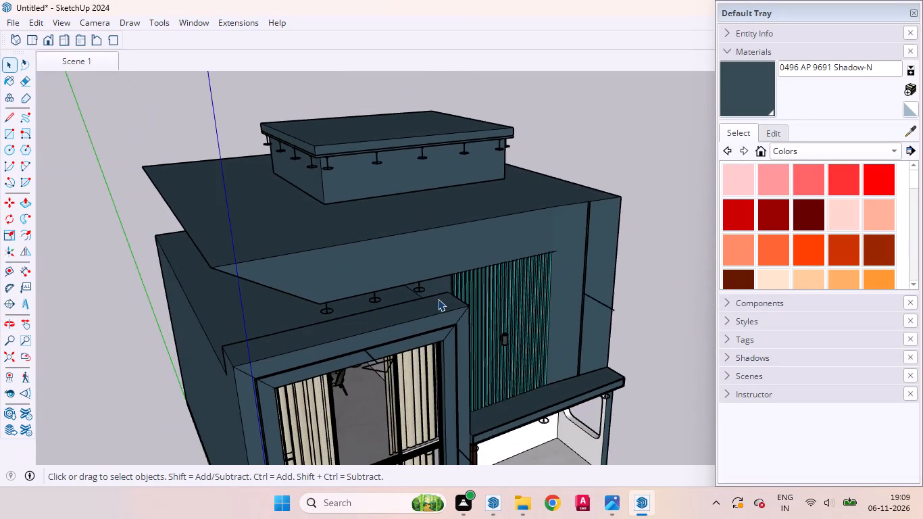
middle_click_drag(438, 308, 376, 253)
scroll(408, 293, "up", 1)
scroll(393, 249, "down", 4)
middle_click_drag(434, 264, 325, 228)
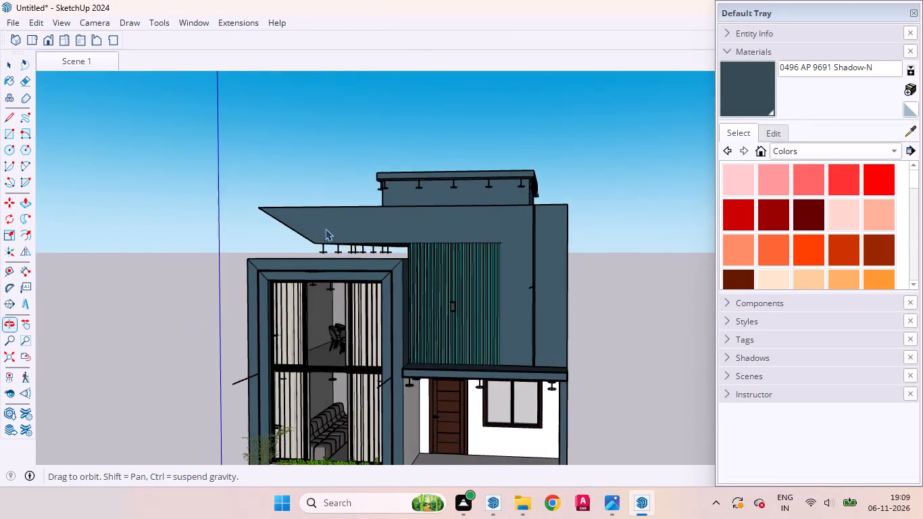
middle_click_drag(325, 228, 323, 234)
scroll(464, 208, "down", 5)
Show the V-Ray Utilities toolbar and hide the V-Ray widgets in the viewport, closing the V-Ray log window.
right_click(341, 16)
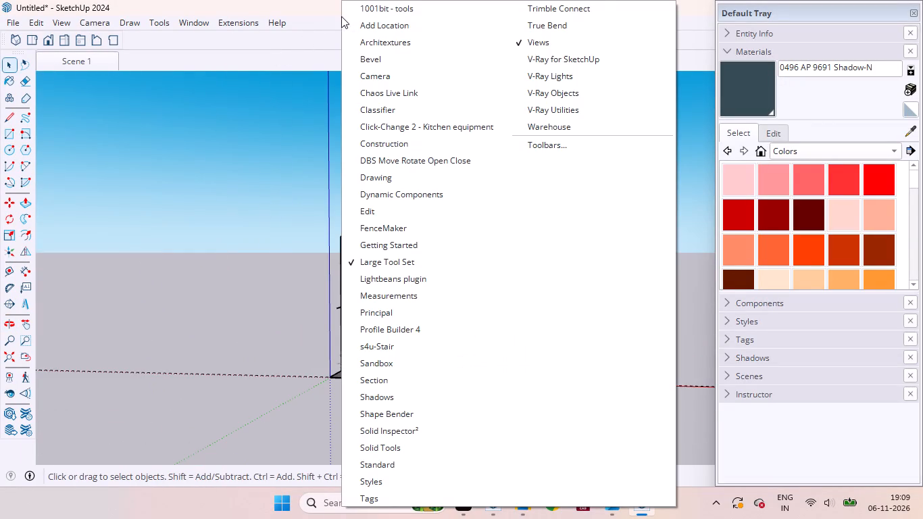
left_click(571, 111)
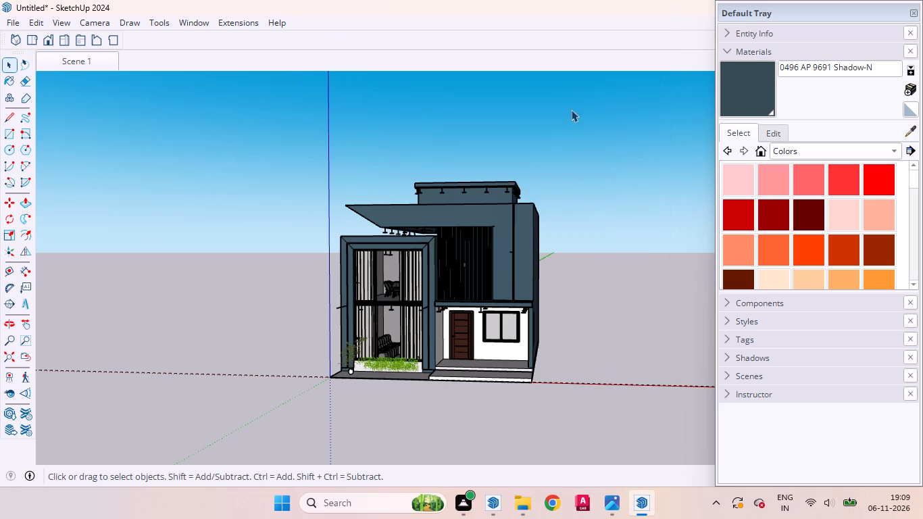
left_click(89, 80)
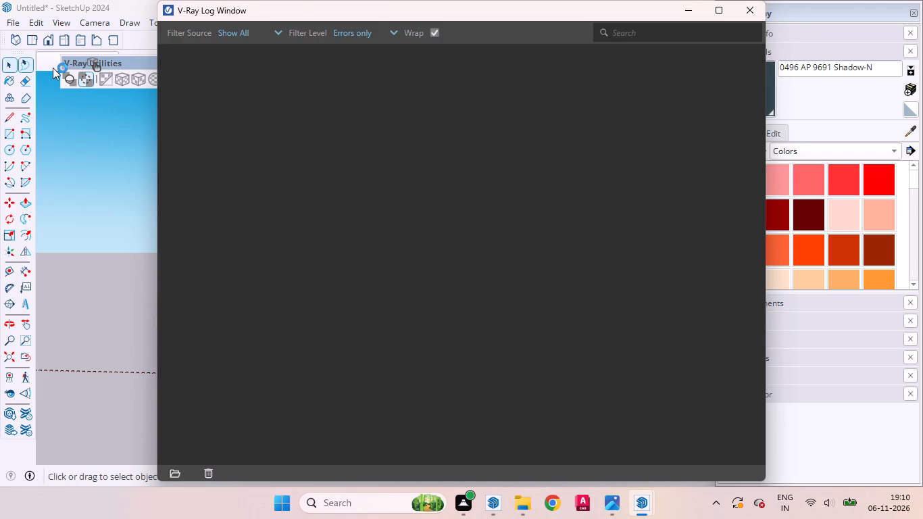
left_click(749, 7)
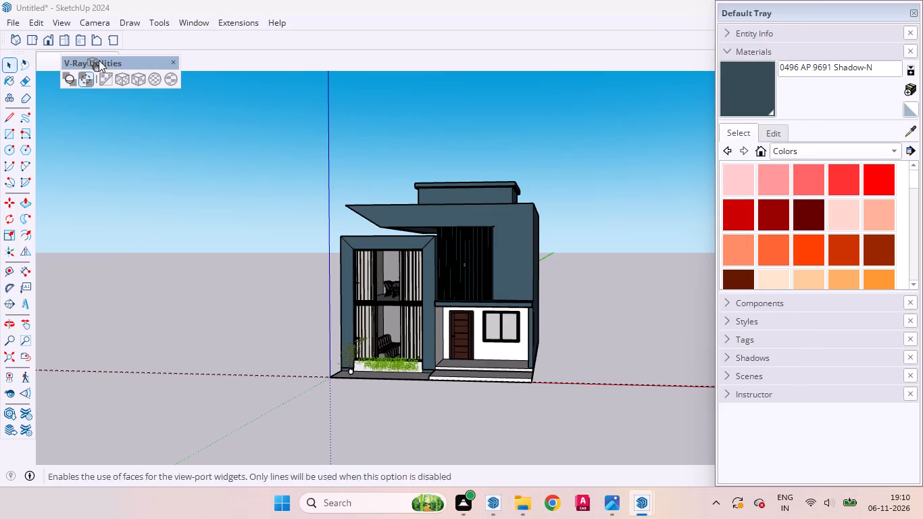
Return to the Scene 1 view and update Scene 1 with the V-Ray widgets hidden.
left_click_drag(139, 60, 308, 53)
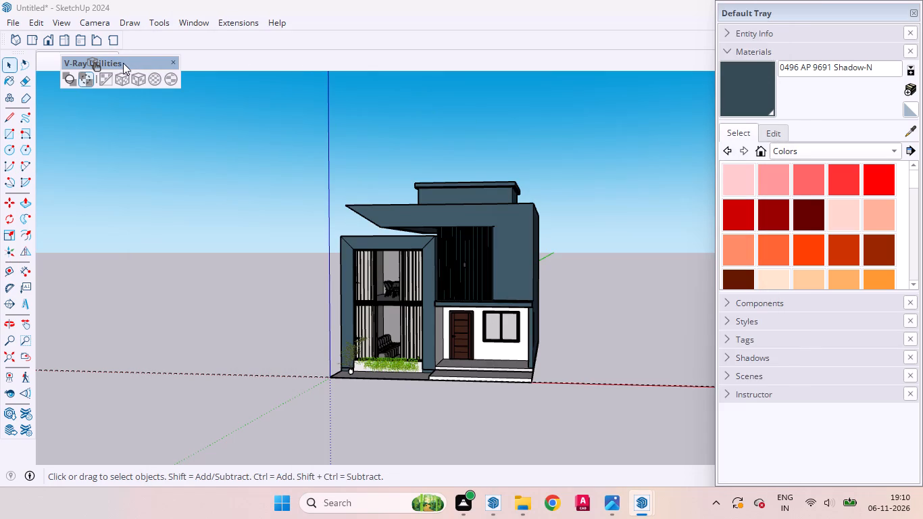
left_click(73, 59)
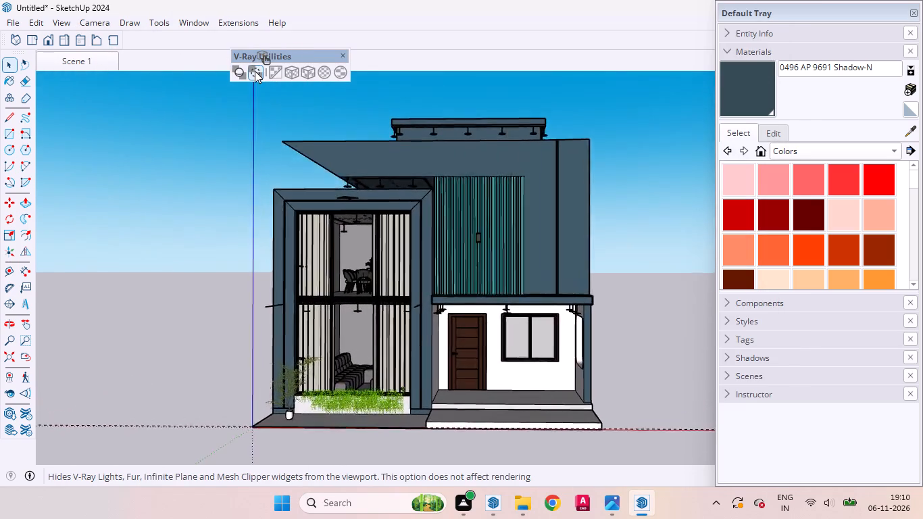
left_click(255, 72)
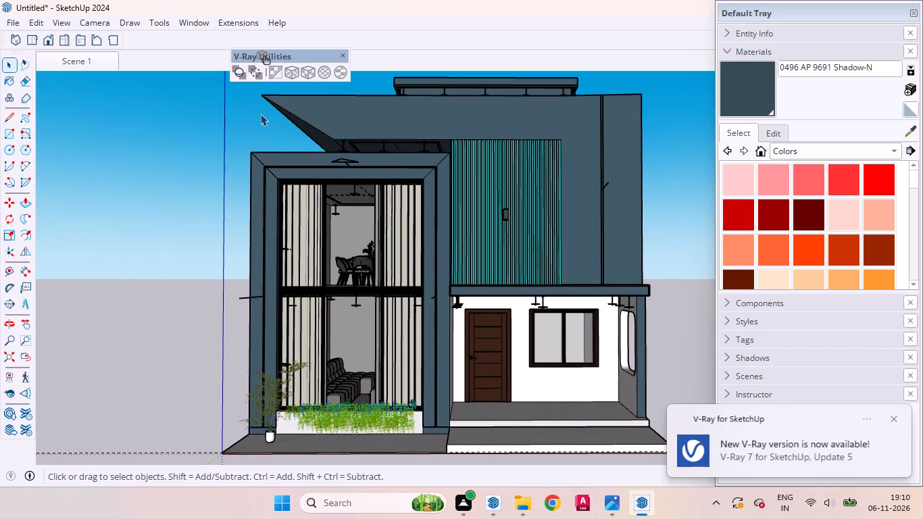
left_click(258, 69)
right_click(102, 64)
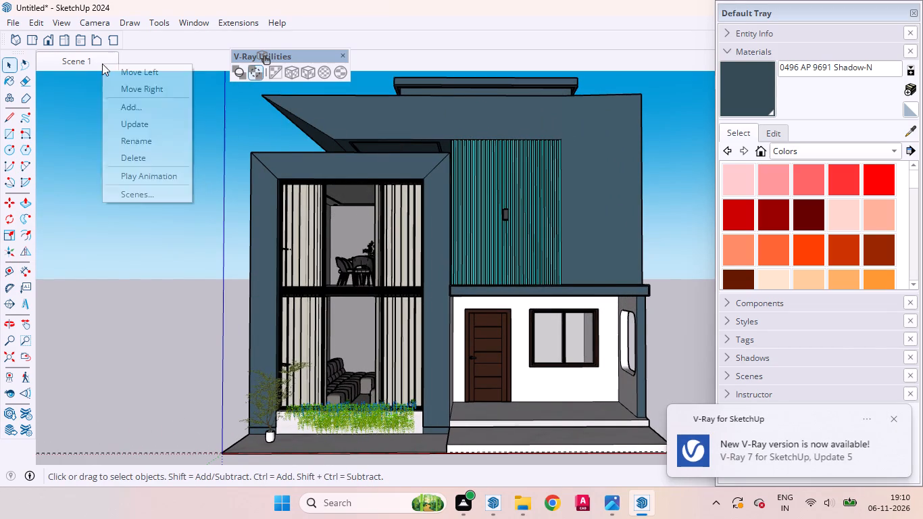
left_click(145, 129)
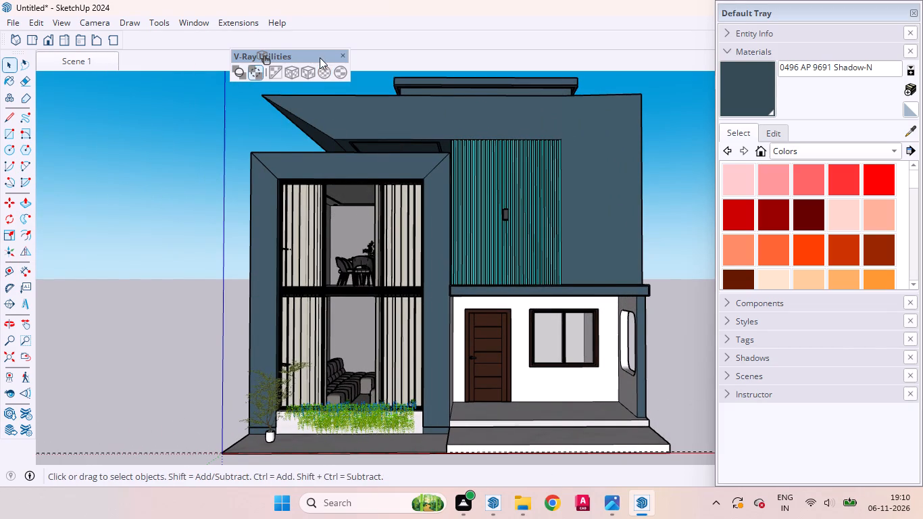
Dock the V-Ray Utilities toolbar in line with the Views toolbar.
left_click_drag(320, 57, 303, 31)
Review the roof, frame and teal slatted wall of the facade from above and from the front.
scroll(518, 272, "down", 3)
scroll(519, 274, "up", 1)
scroll(519, 274, "down", 1)
scroll(457, 282, "down", 4)
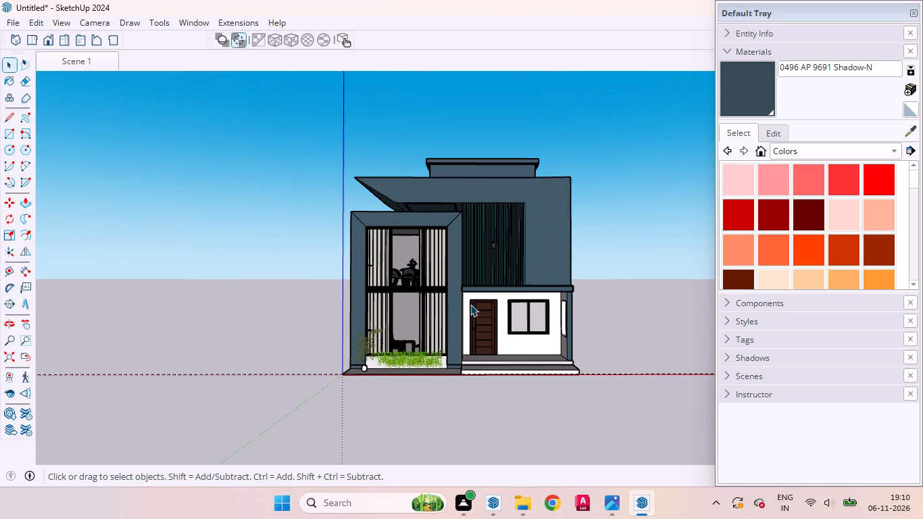
middle_click_drag(434, 255, 607, 435)
scroll(529, 247, "up", 7)
scroll(528, 246, "down", 1)
scroll(480, 257, "up", 5)
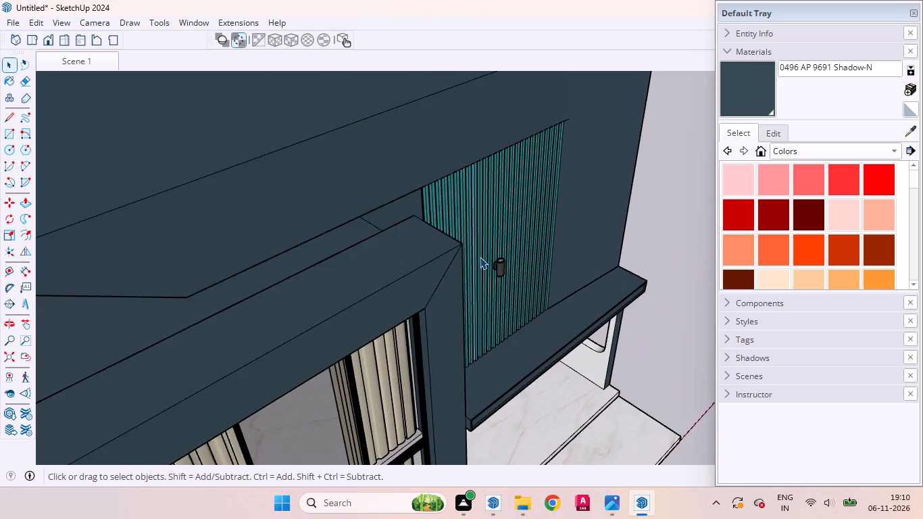
middle_click_drag(532, 301, 338, 213)
scroll(411, 244, "down", 6)
scroll(490, 264, "up", 5)
scroll(491, 265, "down", 4)
scroll(421, 308, "up", 1)
Inside the house group, erase the edge crossing the porch ceiling beside the corner column, and leave the group.
middle_click_drag(421, 308, 445, 198)
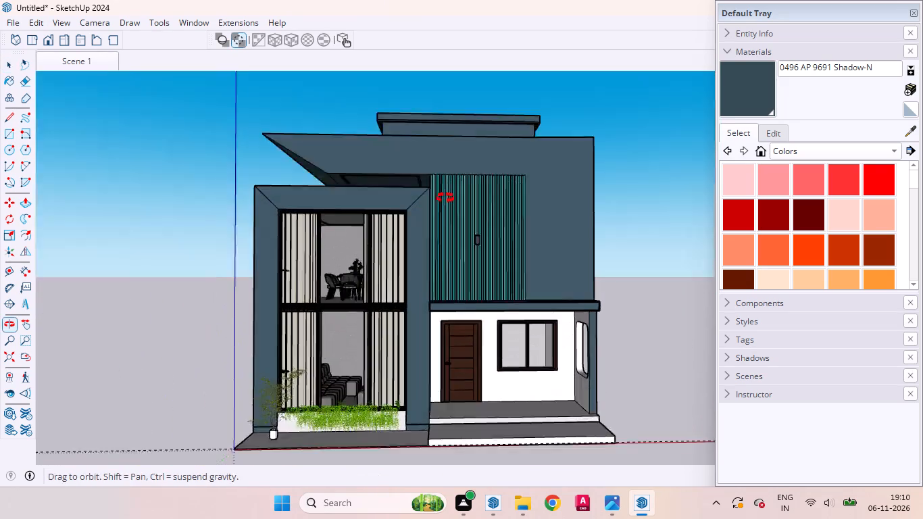
middle_click_drag(445, 198, 321, 170)
scroll(555, 166, "up", 3)
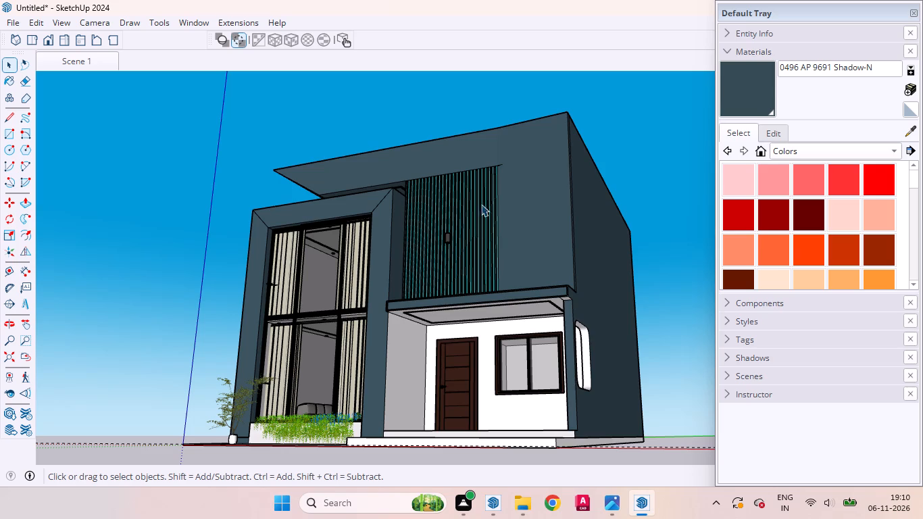
scroll(612, 294, "up", 8)
scroll(468, 321, "up", 1)
middle_click_drag(468, 321, 495, 241)
scroll(553, 171, "up", 5)
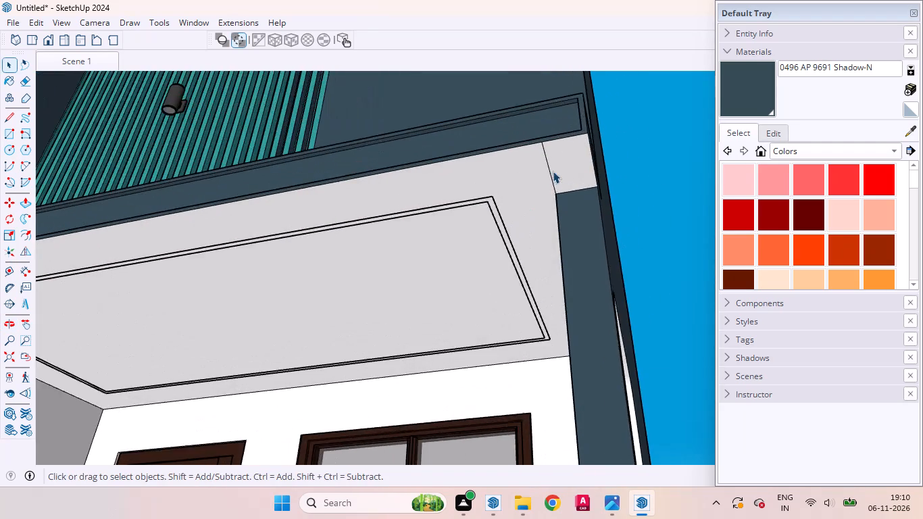
scroll(553, 171, "up", 4)
left_click(549, 164)
double_click(549, 164)
left_click(546, 163)
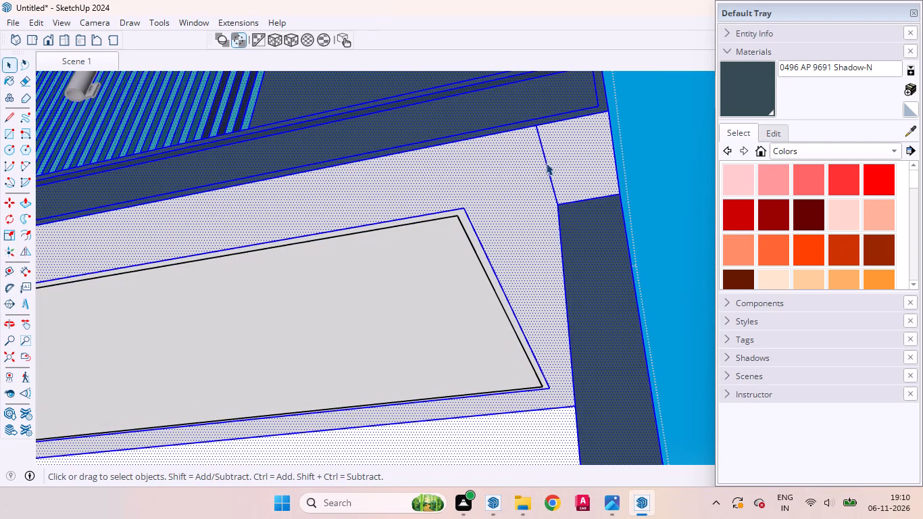
left_click(546, 164)
right_click(546, 164)
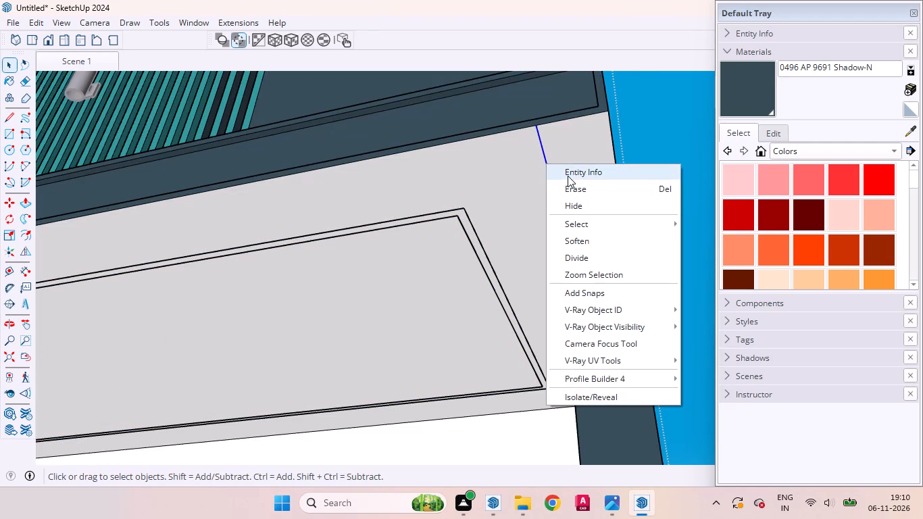
left_click(573, 188)
scroll(564, 220, "down", 2)
scroll(568, 224, "up", 1)
scroll(569, 225, "down", 20)
scroll(569, 225, "down", 1)
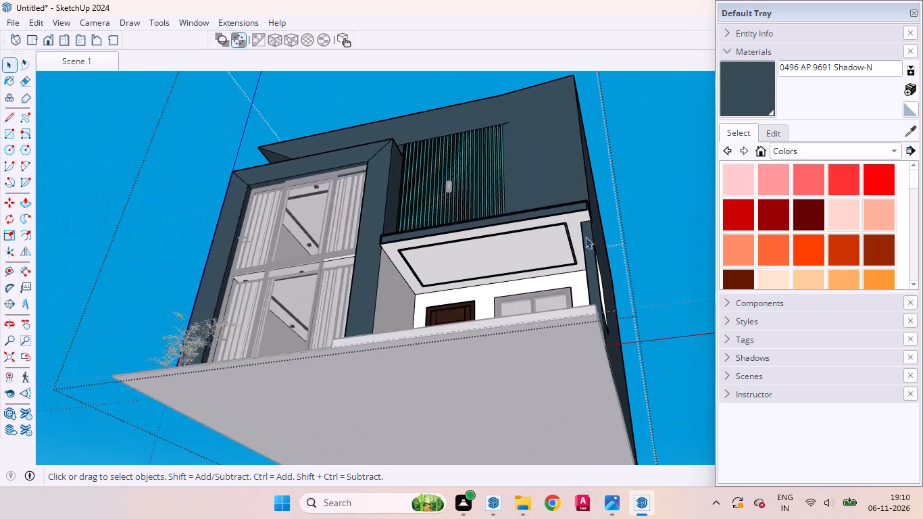
middle_click_drag(506, 269, 693, 338)
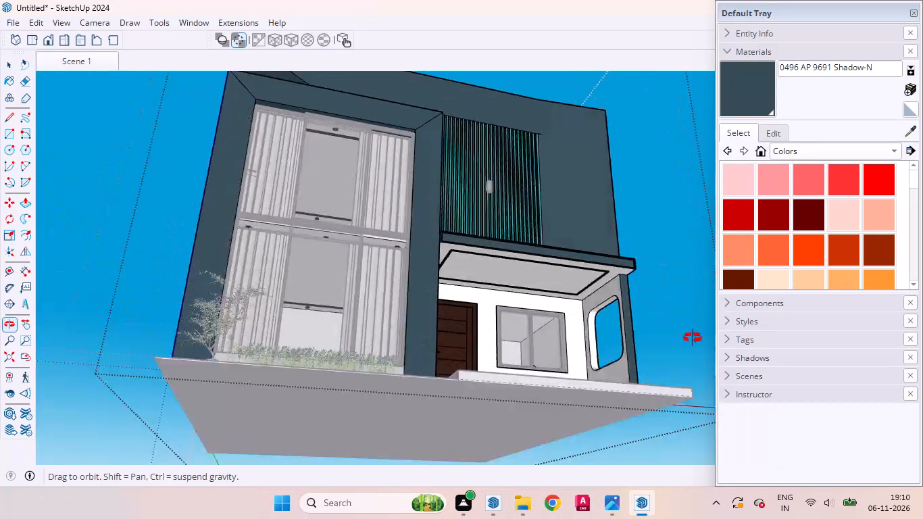
middle_click_drag(693, 338, 707, 391)
scroll(339, 342, "down", 4)
middle_click_drag(482, 329, 413, 299)
double_click(592, 344)
double_click(603, 341)
left_click(609, 326)
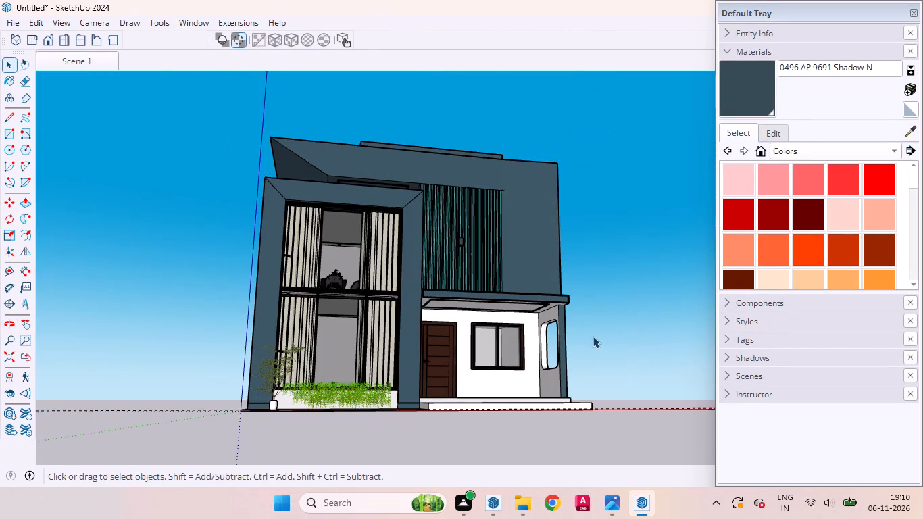
Review the front and porch of the house from several angles.
scroll(578, 349, "up", 5)
middle_click_drag(452, 360, 452, 437)
scroll(452, 437, "up", 1)
scroll(569, 259, "down", 11)
middle_click_drag(565, 291, 432, 312)
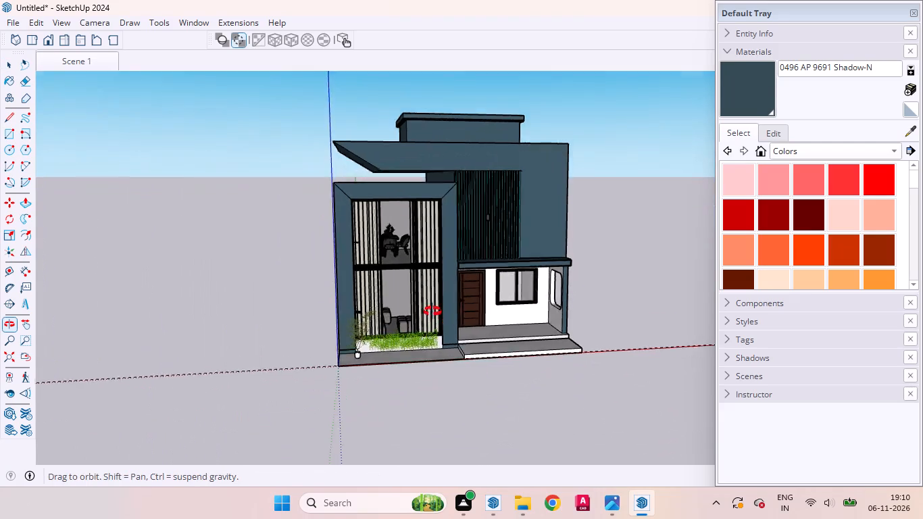
middle_click_drag(432, 312, 443, 286)
scroll(445, 285, "up", 1)
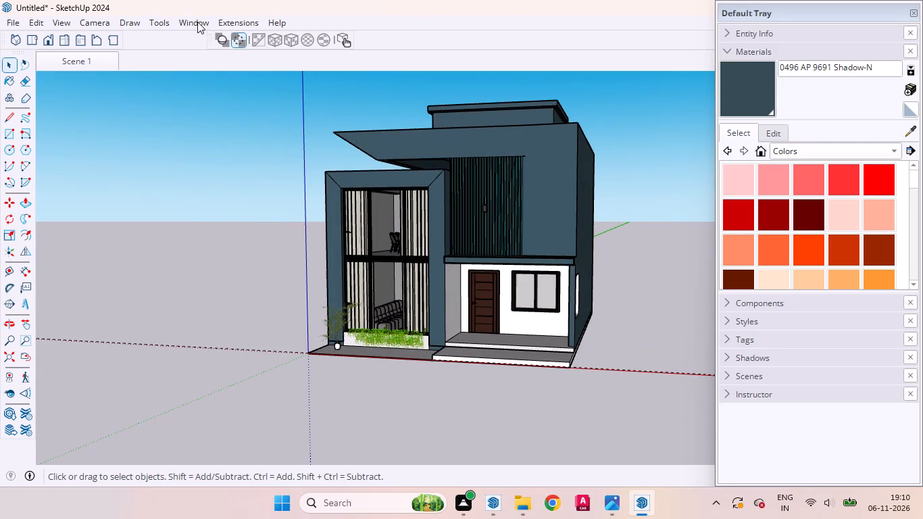
Open 3D Warehouse and search the models for "plants".
left_click(193, 20)
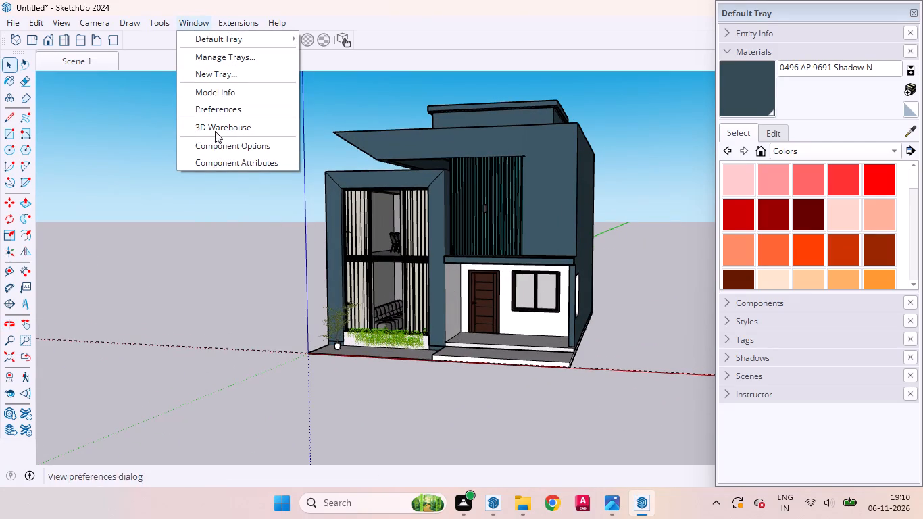
left_click(218, 130)
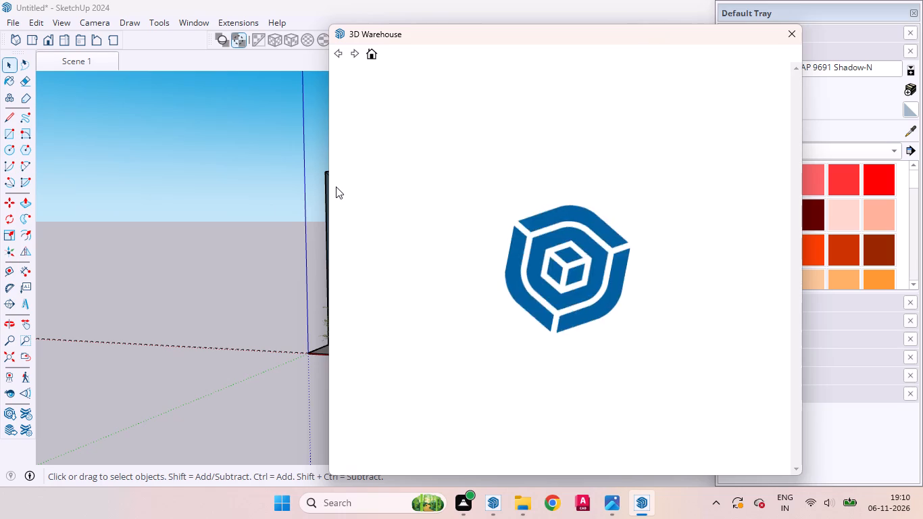
left_click_drag(496, 39, 444, 51)
left_click(671, 97)
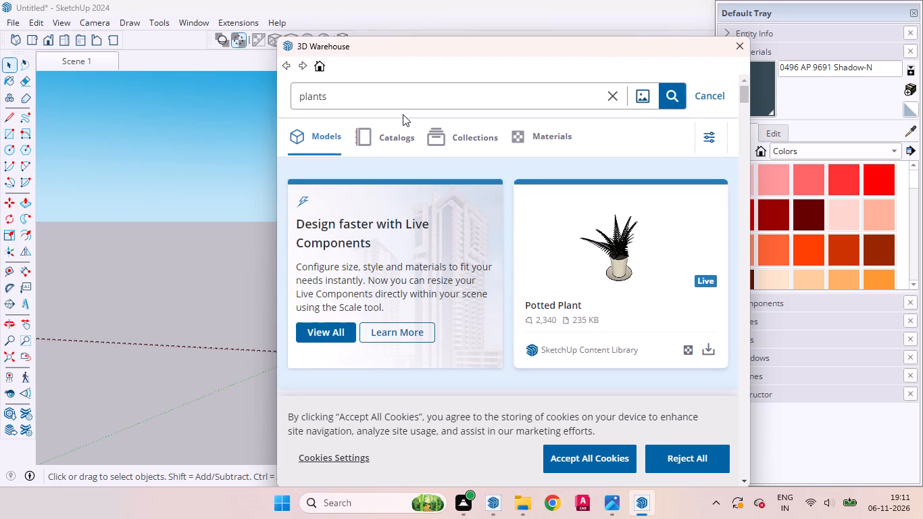
Find the "Plants" model with five potted plants in the search results and load it directly into the model.
scroll(462, 232, "down", 2)
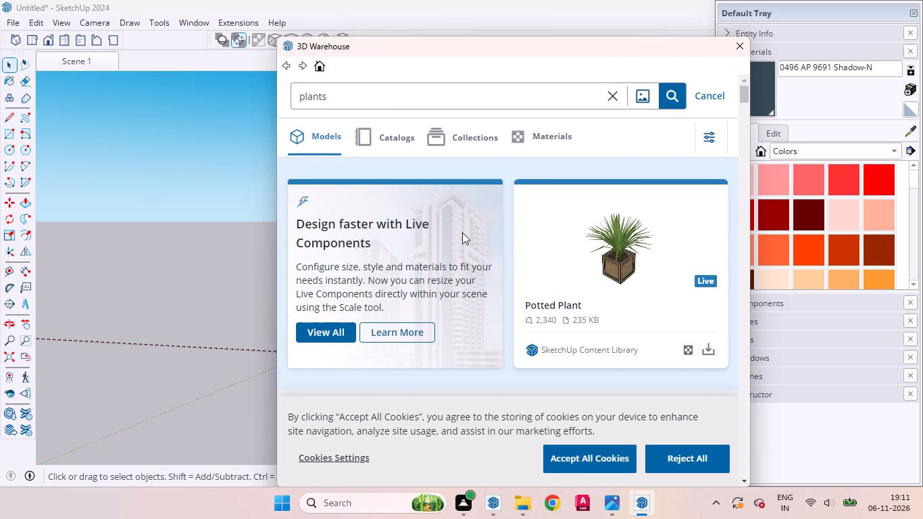
scroll(459, 232, "down", 4)
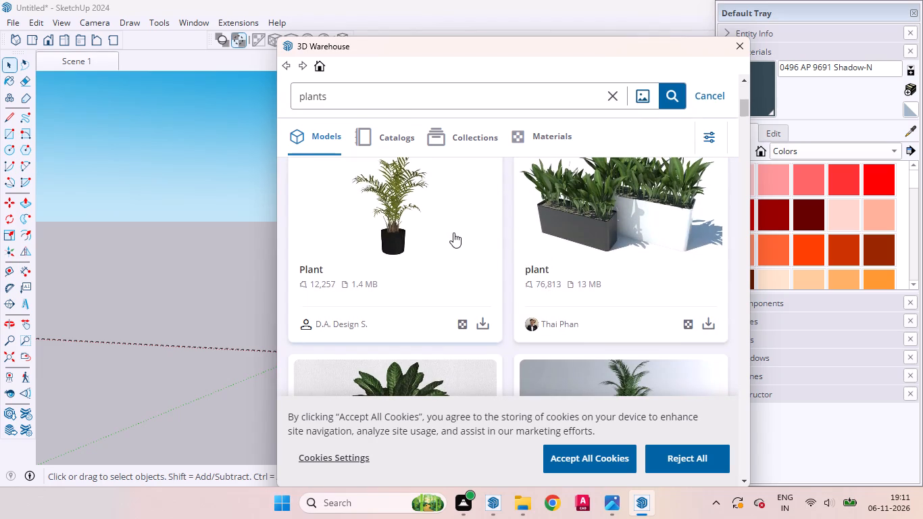
scroll(453, 232, "down", 1)
scroll(410, 270, "down", 2)
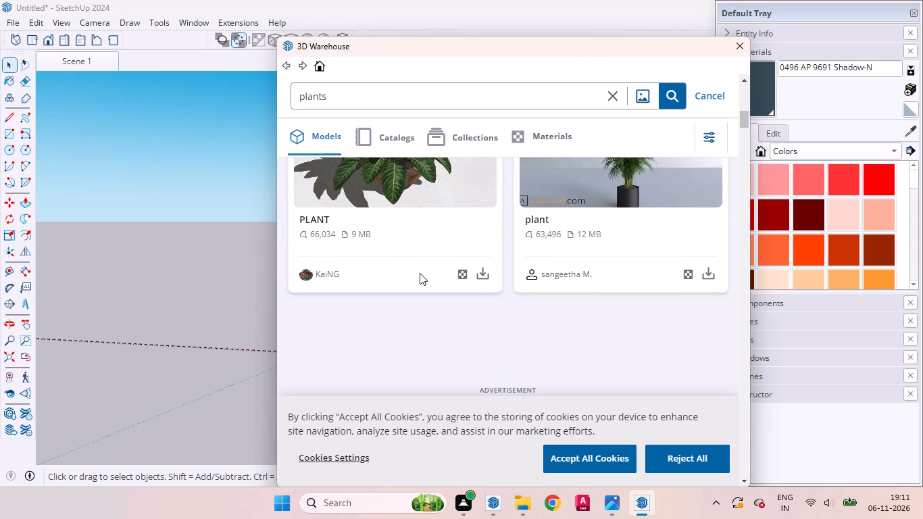
scroll(420, 273, "down", 7)
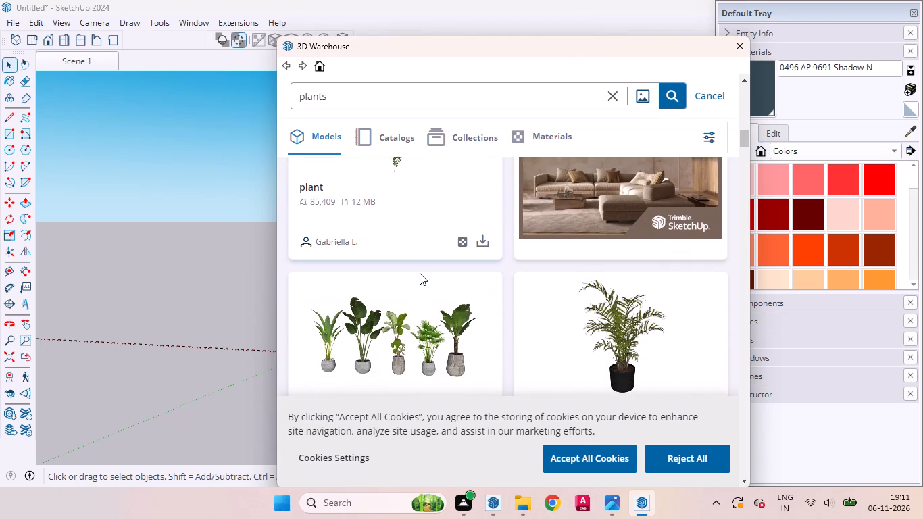
scroll(420, 273, "down", 3)
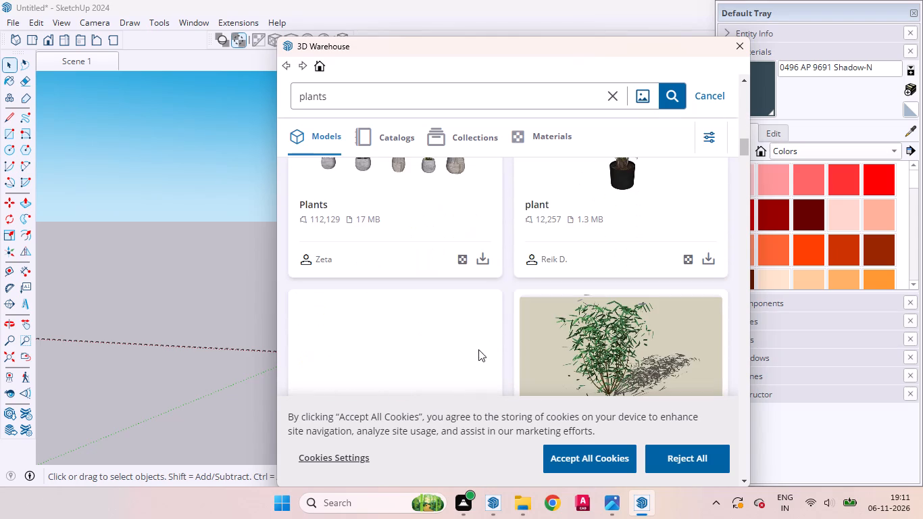
left_click(480, 257)
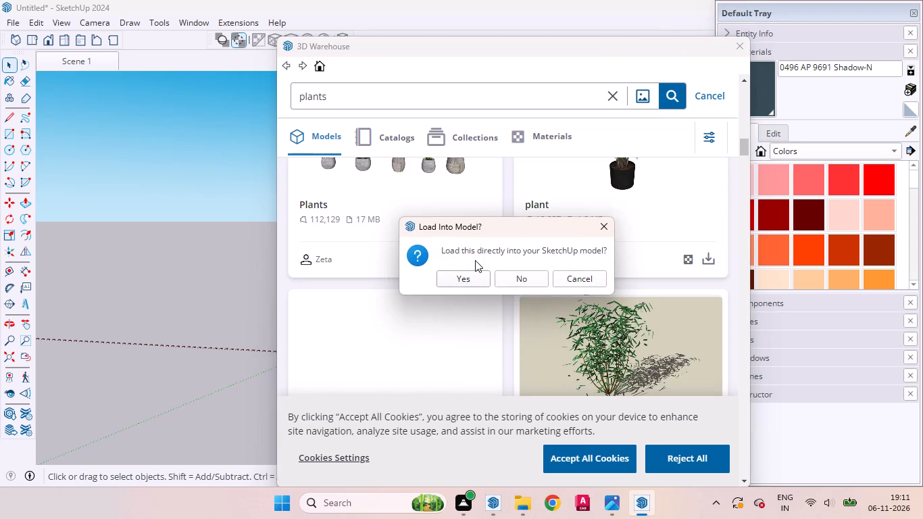
left_click(464, 279)
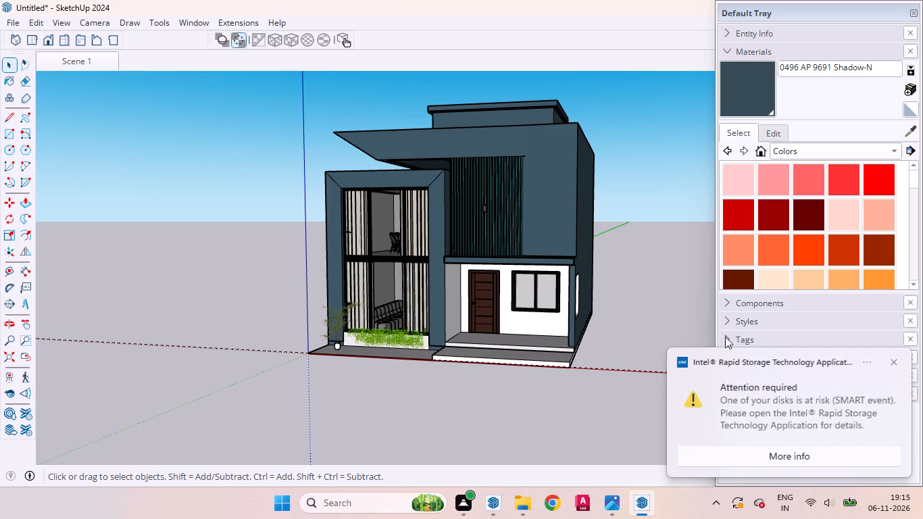
Dismiss the disk notification and file version dialog, and place the plants component on the ground in front of the house.
left_click(894, 360)
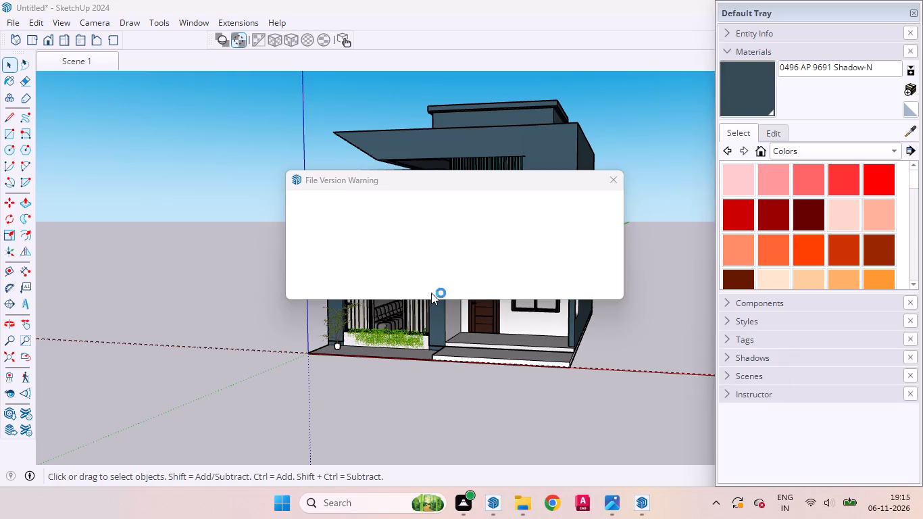
left_click(594, 286)
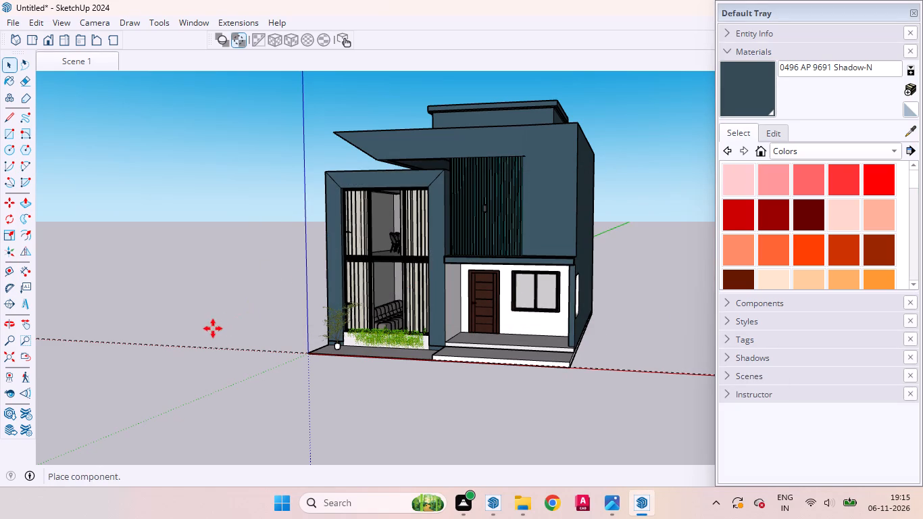
scroll(233, 347, "down", 20)
scroll(233, 347, "down", 2)
left_click(146, 310)
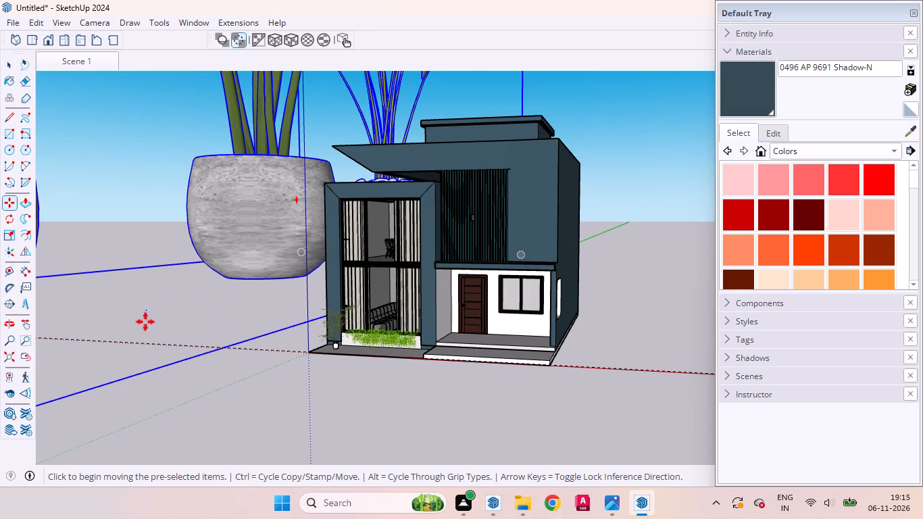
key("space")
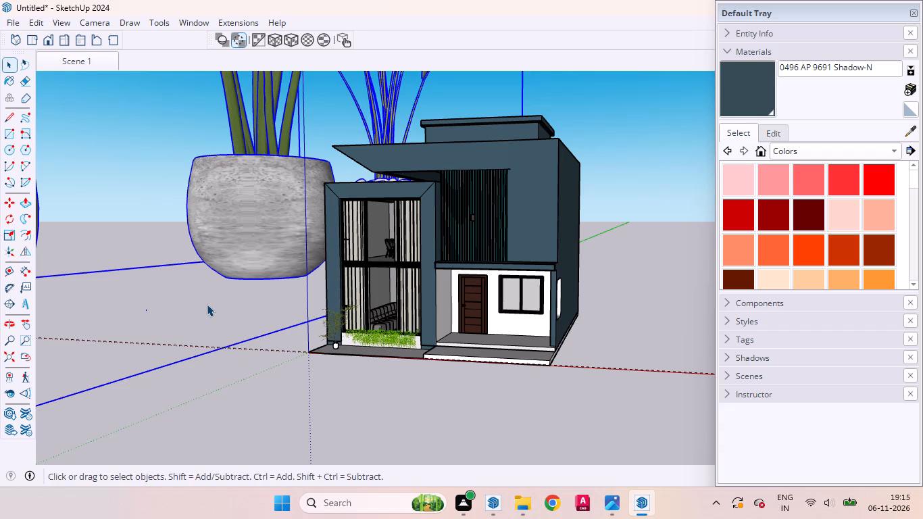
Scale the oversized five-plant component down uniformly from its top corner to a size closer to the house.
scroll(228, 307, "down", 8)
middle_click_drag(366, 370, 343, 386)
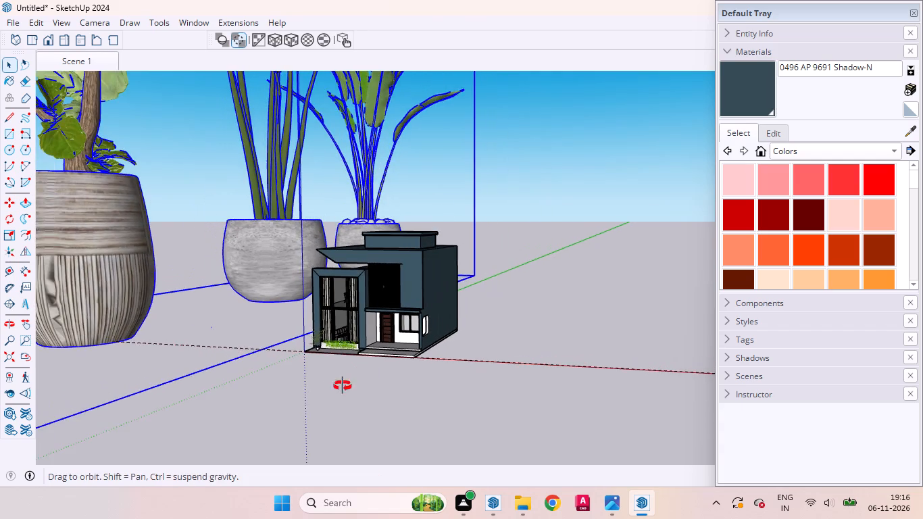
middle_click_drag(343, 386, 279, 424)
scroll(359, 450, "down", 17)
scroll(406, 351, "up", 1)
scroll(406, 351, "down", 6)
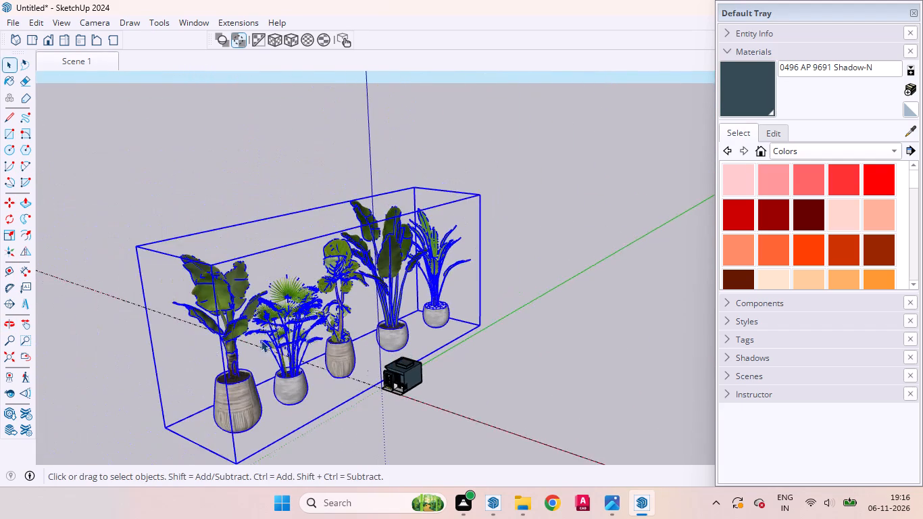
left_click(4, 242)
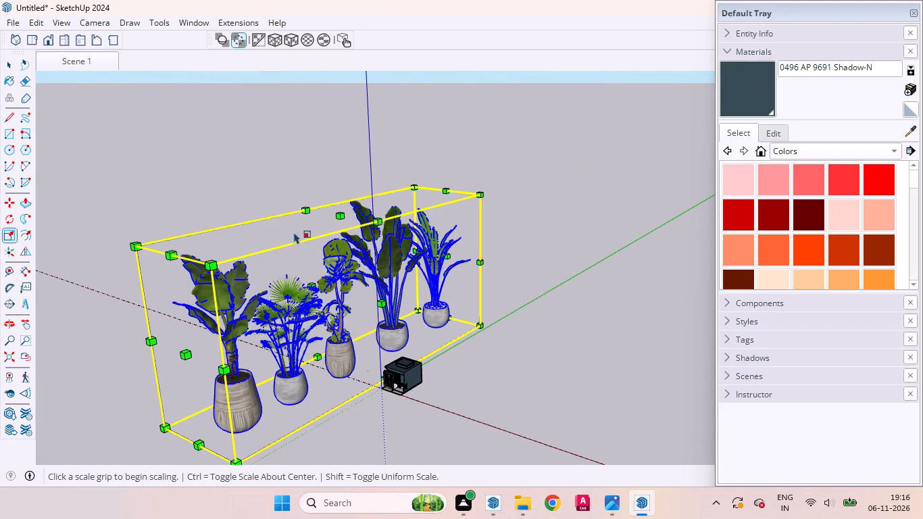
left_click_drag(416, 182, 206, 395)
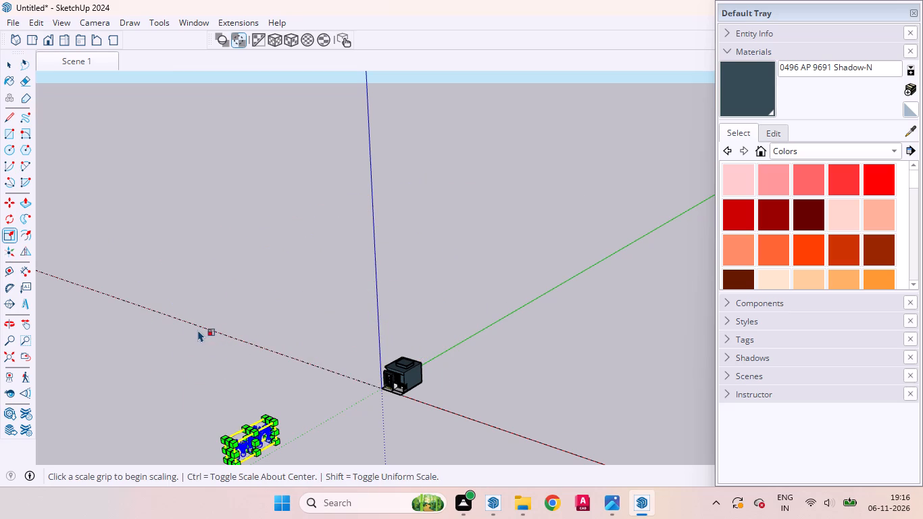
key("space")
Inside the plants component, move the broad-leaved plant in the round grey pot away from the row to beside the house's front corner.
scroll(231, 318, "down", 5)
scroll(232, 455, "up", 6)
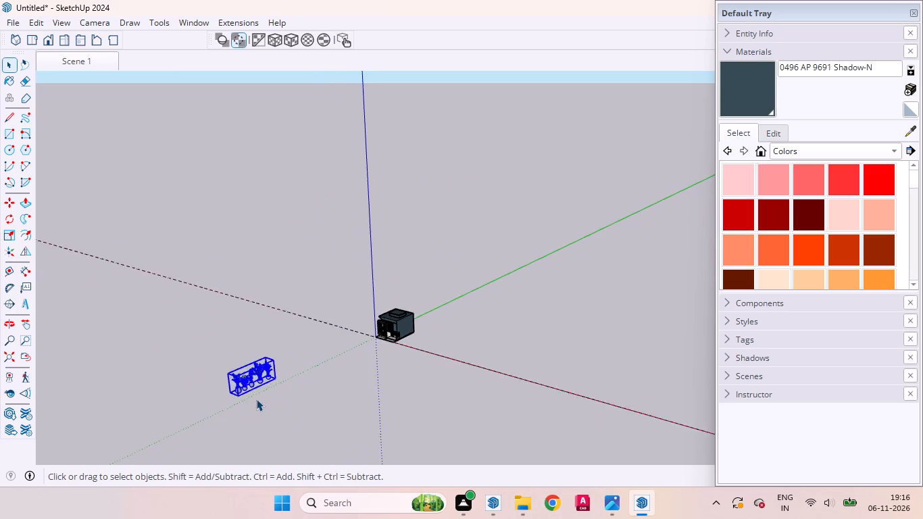
scroll(256, 399, "up", 19)
triple_click(261, 364)
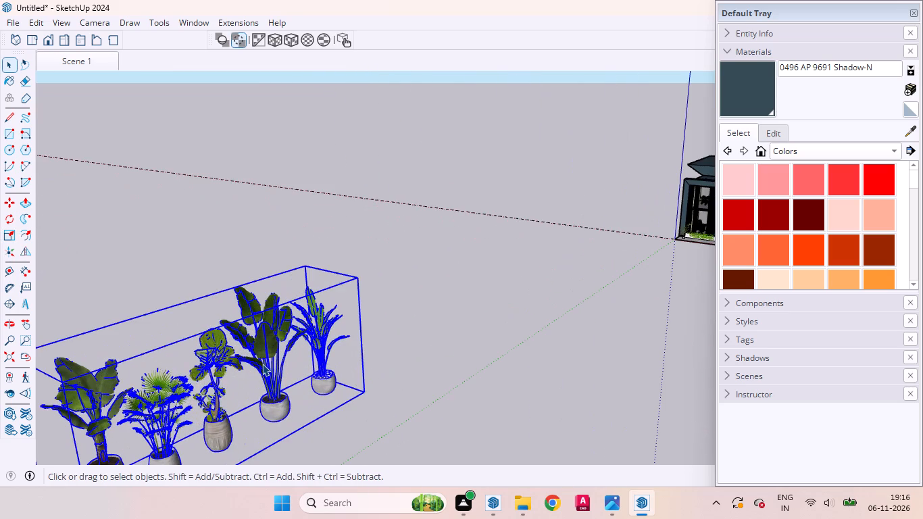
type("m")
key("space")
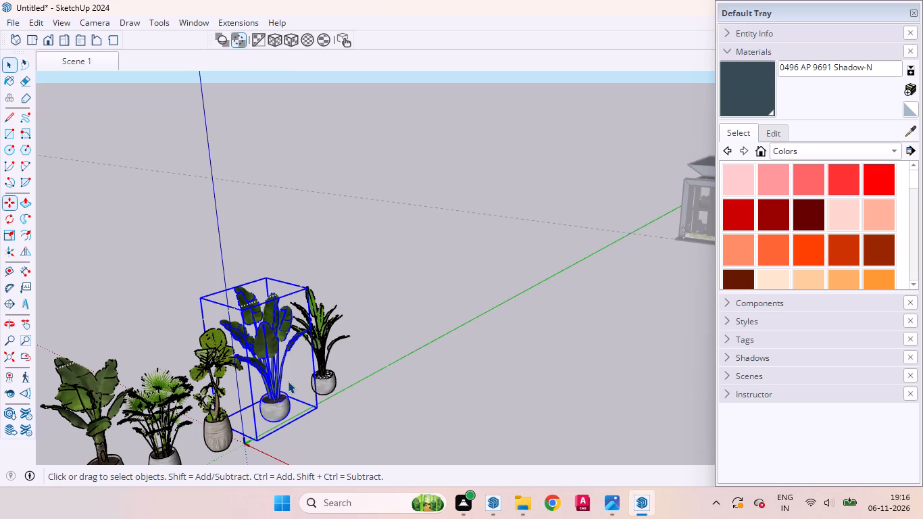
key("m")
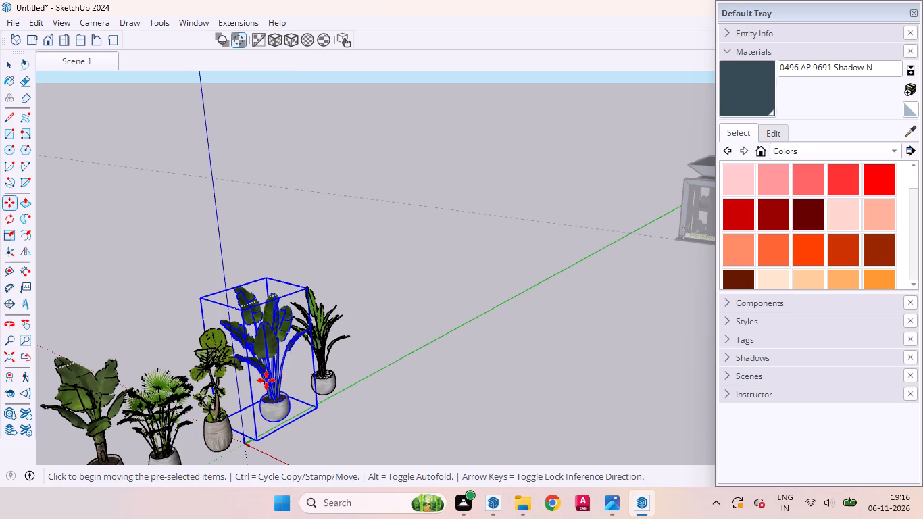
left_click(318, 410)
scroll(580, 383, "down", 8)
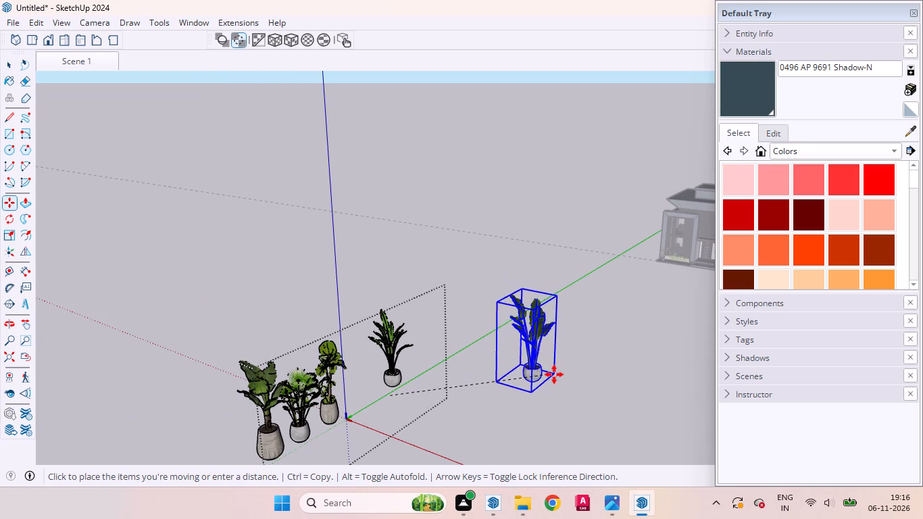
middle_click_drag(559, 376, 605, 378)
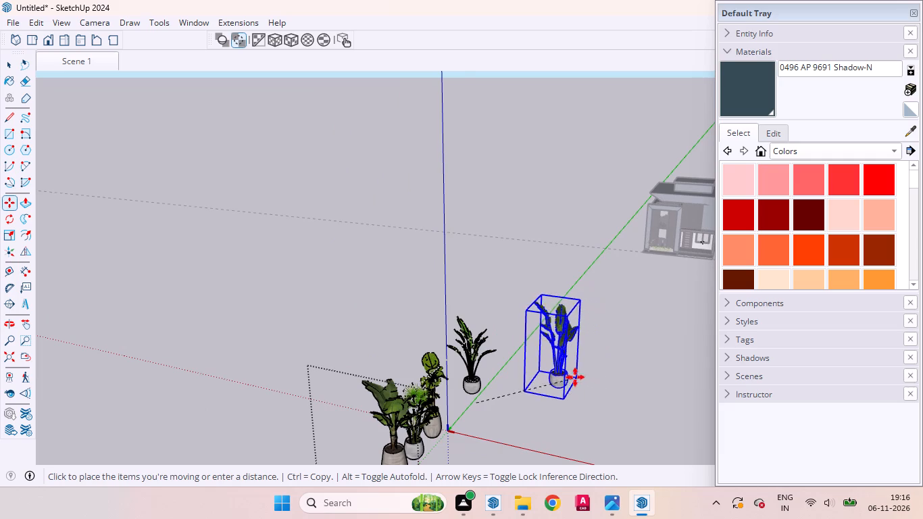
scroll(572, 376, "down", 2)
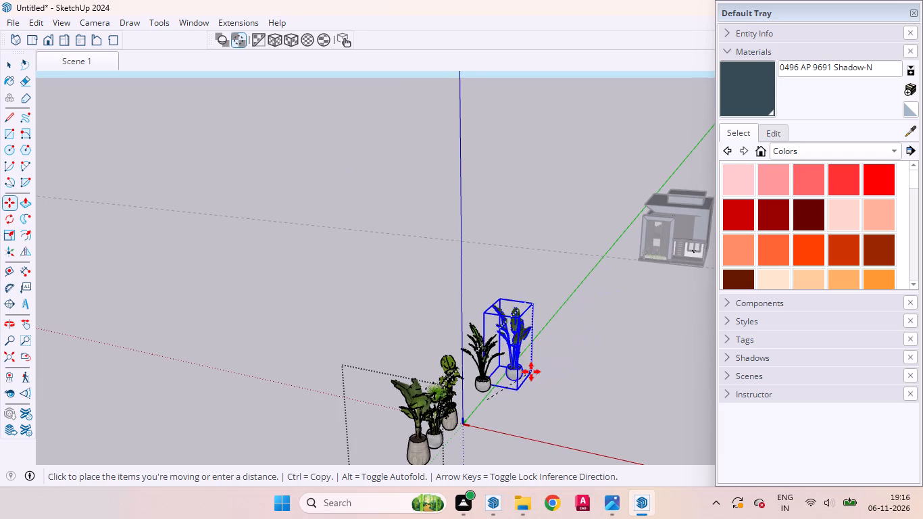
scroll(531, 372, "down", 3)
scroll(634, 318, "up", 4)
scroll(648, 299, "down", 2)
scroll(648, 299, "up", 2)
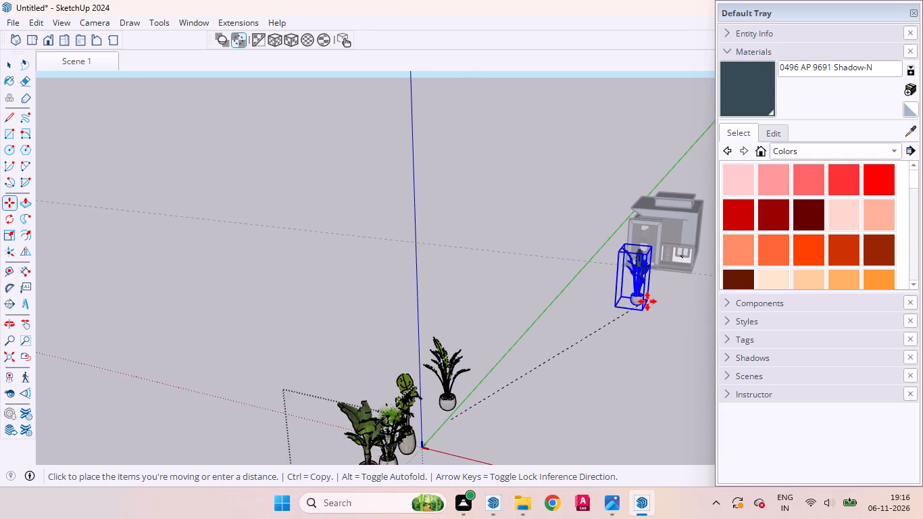
scroll(647, 301, "up", 2)
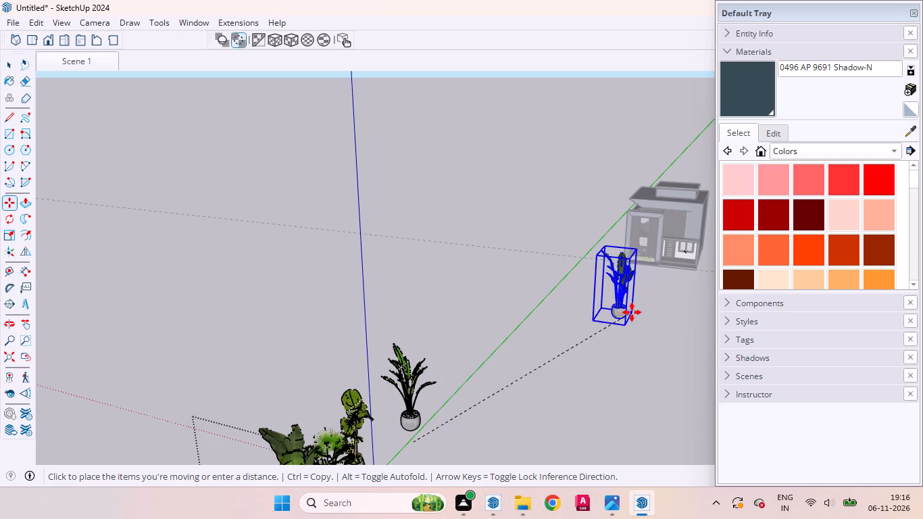
scroll(632, 312, "down", 1)
middle_click_drag(593, 278, 585, 266)
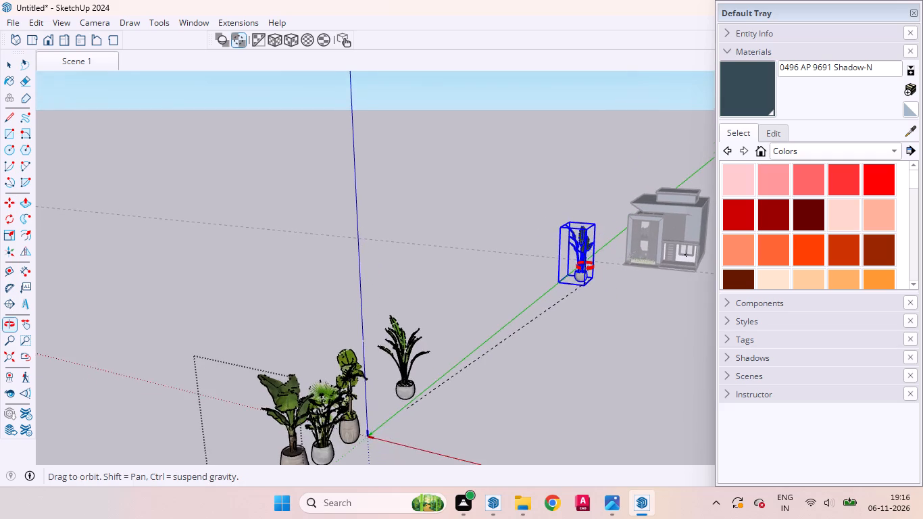
middle_click_drag(585, 266, 590, 266)
scroll(593, 270, "up", 3)
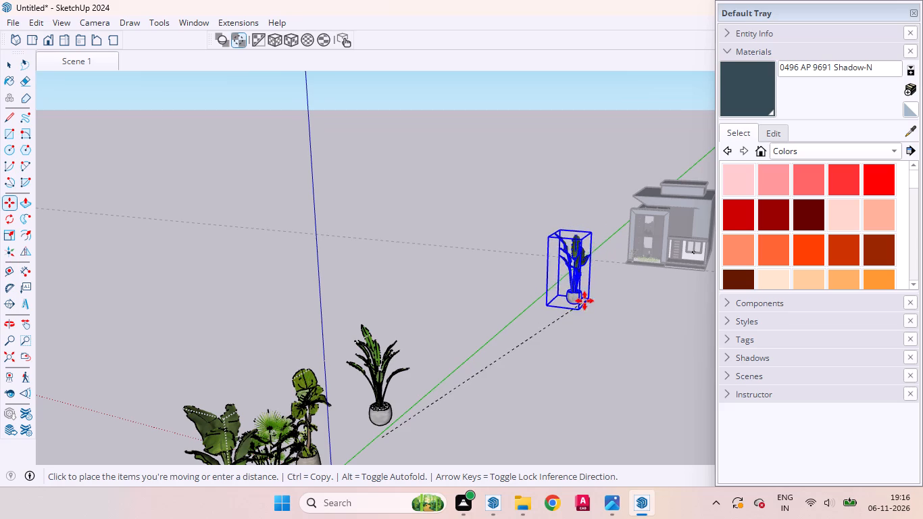
scroll(537, 335, "down", 6)
scroll(615, 287, "up", 6)
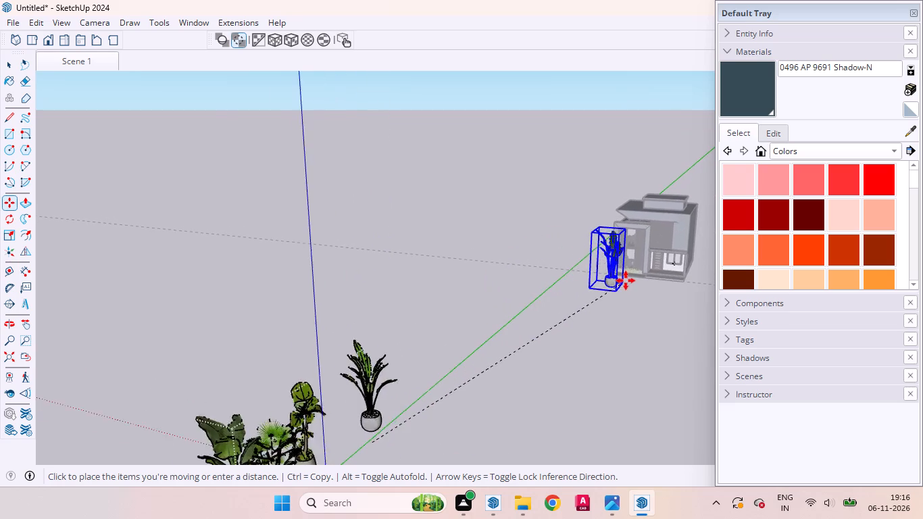
scroll(626, 280, "up", 10)
scroll(636, 280, "down", 1)
scroll(641, 279, "up", 7)
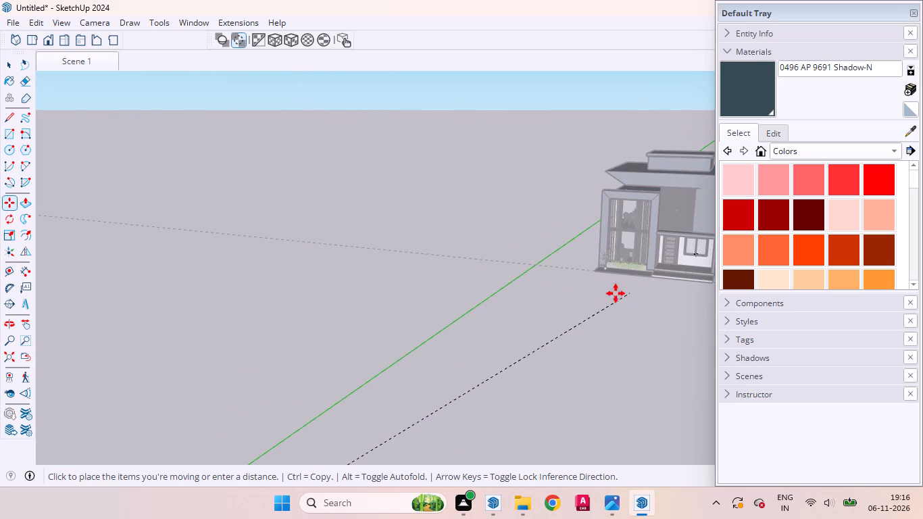
scroll(547, 325, "down", 7)
scroll(531, 332, "up", 1)
scroll(530, 332, "down", 5)
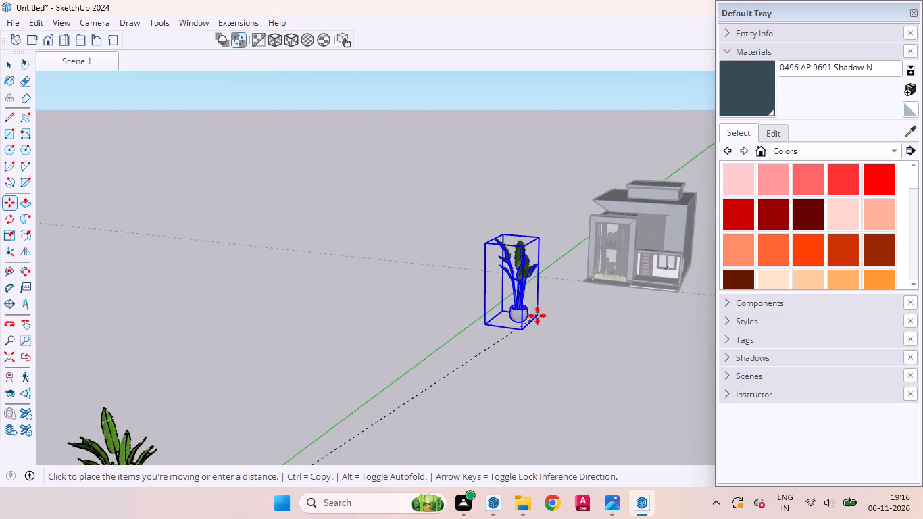
left_click(570, 285)
Inside the plants component, move the fan-leaved palm in the round grey pot from the row to beside the house's front corner.
middle_click_drag(568, 294, 366, 258)
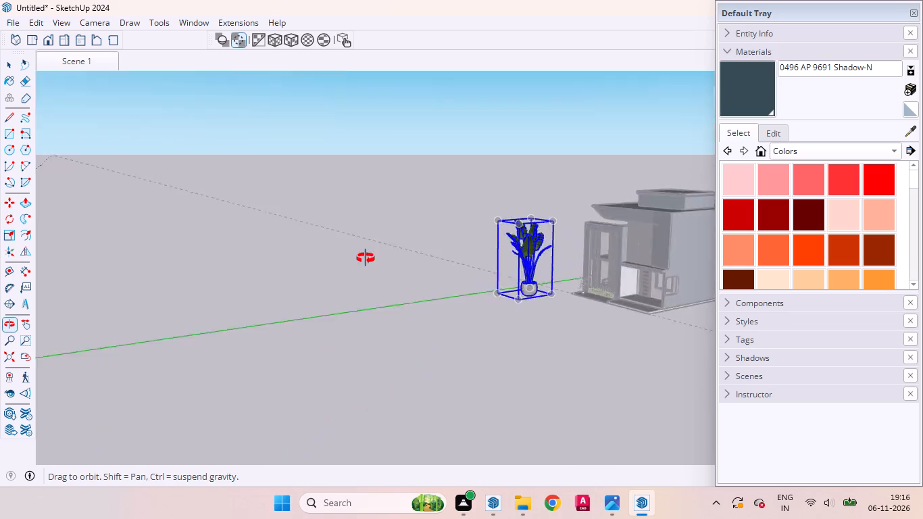
middle_click_drag(366, 258, 558, 380)
scroll(558, 372, "up", 1)
scroll(470, 273, "down", 11)
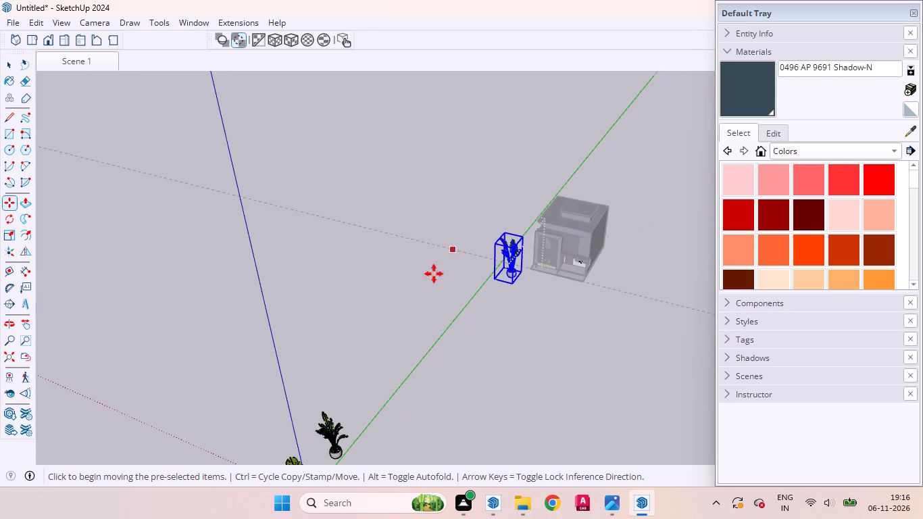
left_click(3, 64)
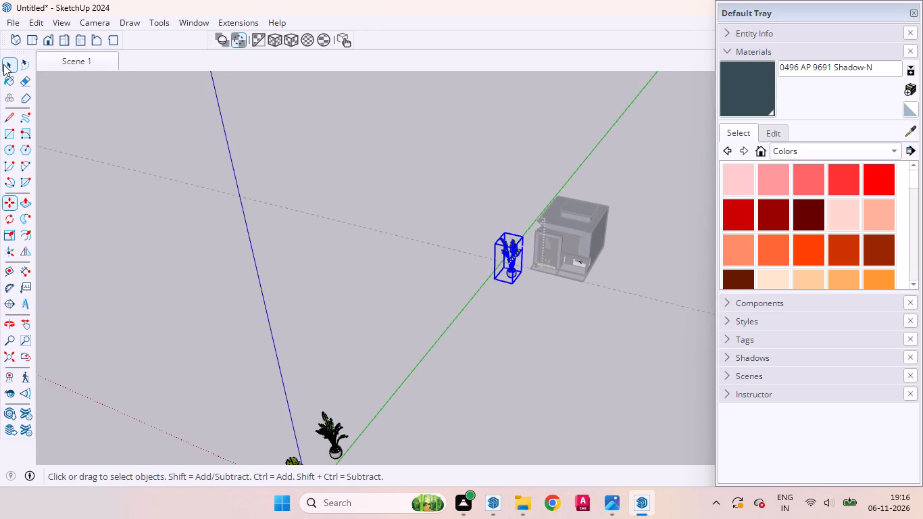
scroll(226, 228, "down", 2)
scroll(227, 229, "up", 2)
scroll(228, 229, "down", 3)
middle_click_drag(300, 368, 176, 312)
scroll(188, 330, "up", 7)
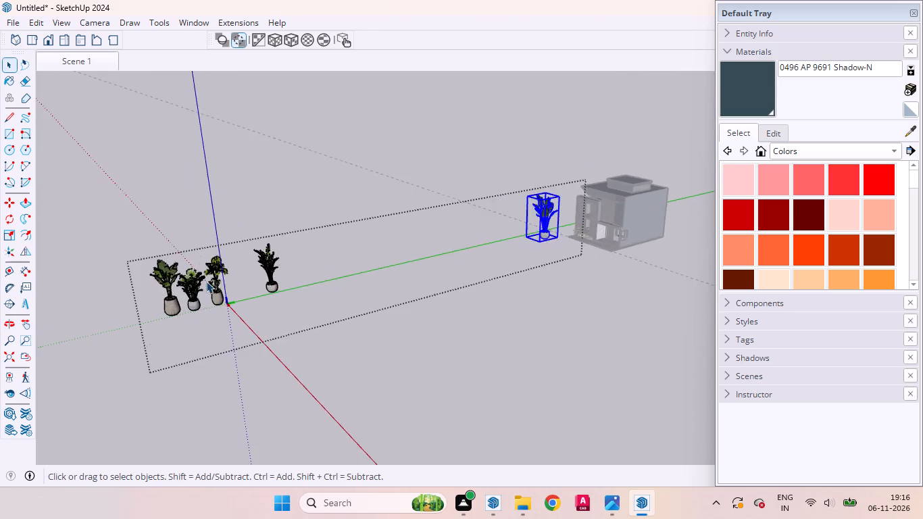
scroll(206, 281, "up", 16)
left_click(120, 343)
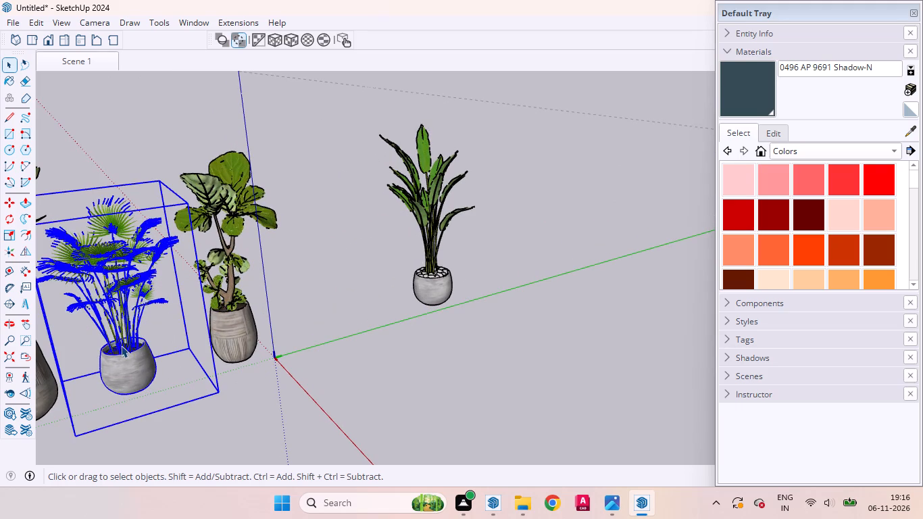
key("m")
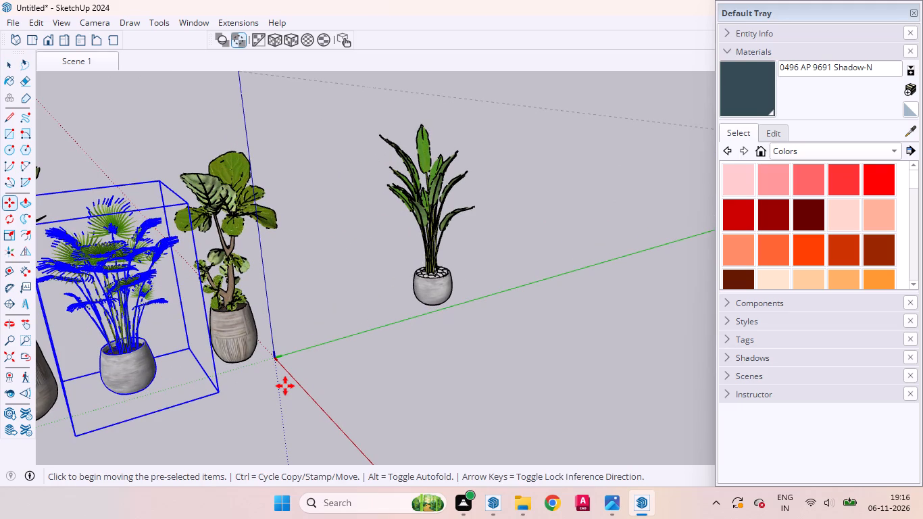
left_click(212, 393)
scroll(435, 385, "down", 18)
scroll(352, 400, "up", 1)
scroll(352, 400, "down", 7)
scroll(580, 346, "up", 2)
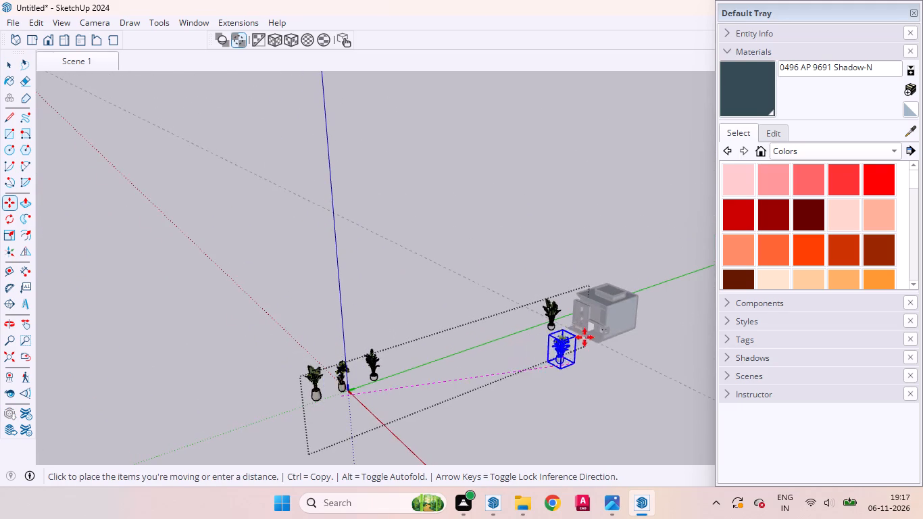
scroll(584, 337, "up", 18)
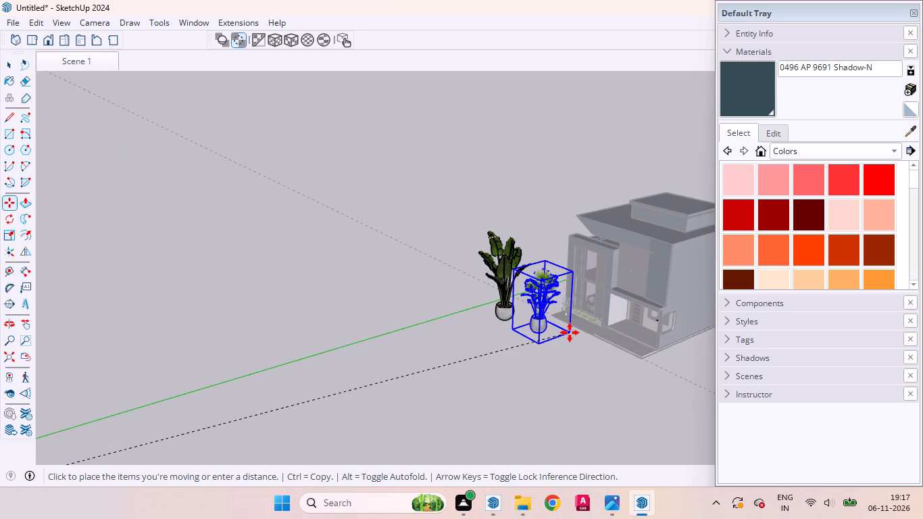
left_click(570, 332)
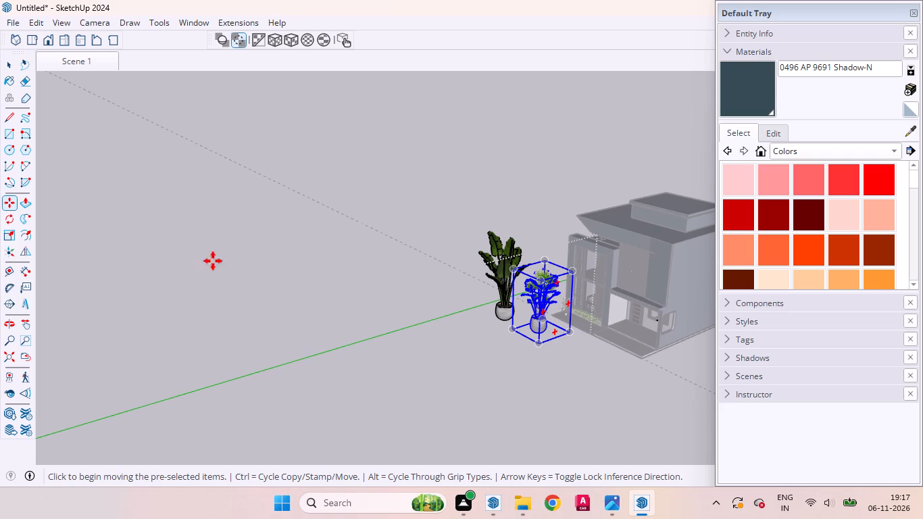
Delete the three plants left in the row near the component's origin and exit the plants component.
left_click(3, 60)
scroll(363, 253, "down", 6)
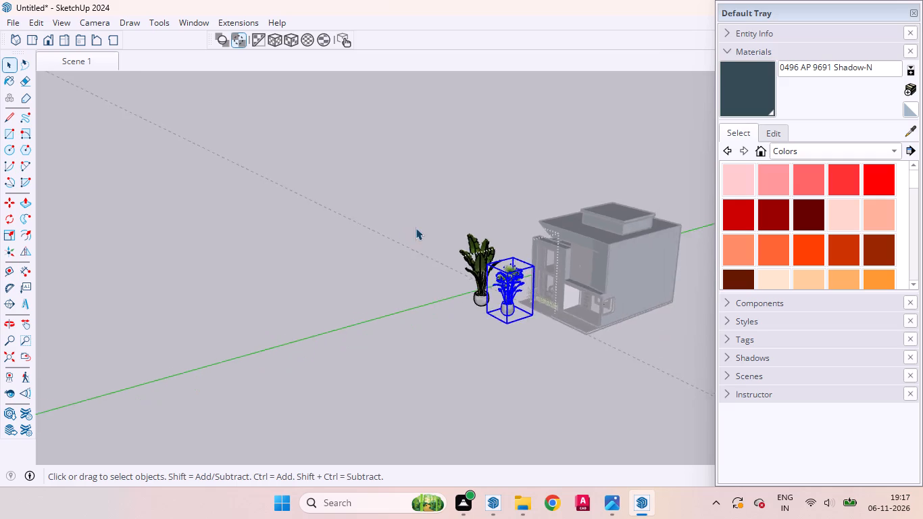
scroll(416, 228, "down", 7)
left_click_drag(234, 353, 46, 239)
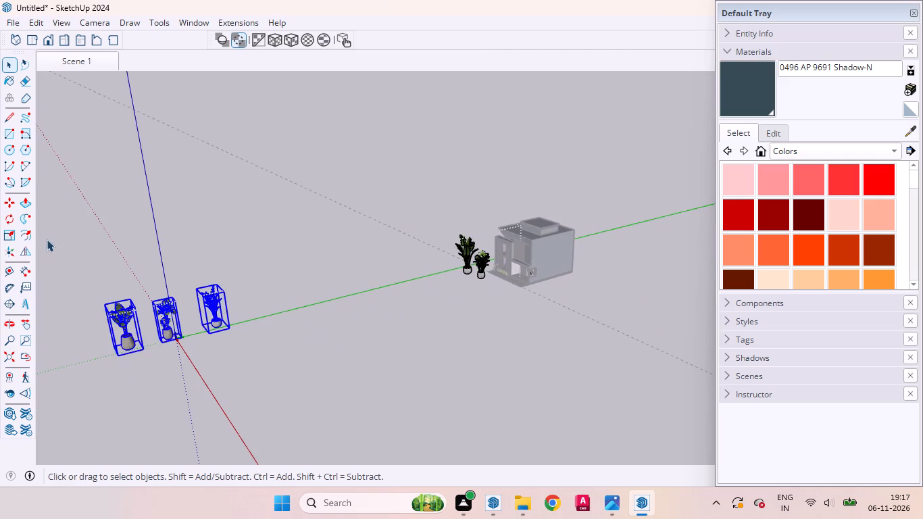
key("Delete")
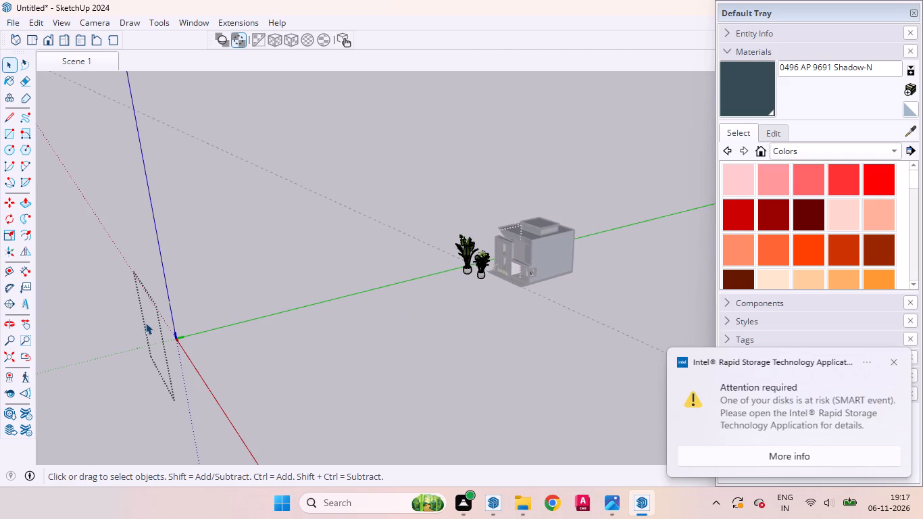
scroll(250, 421, "down", 2)
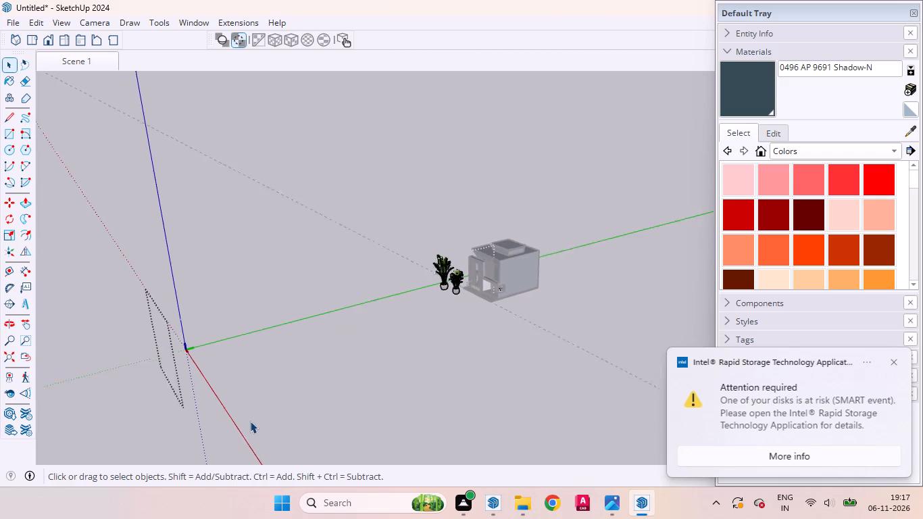
middle_click_drag(259, 425, 364, 406)
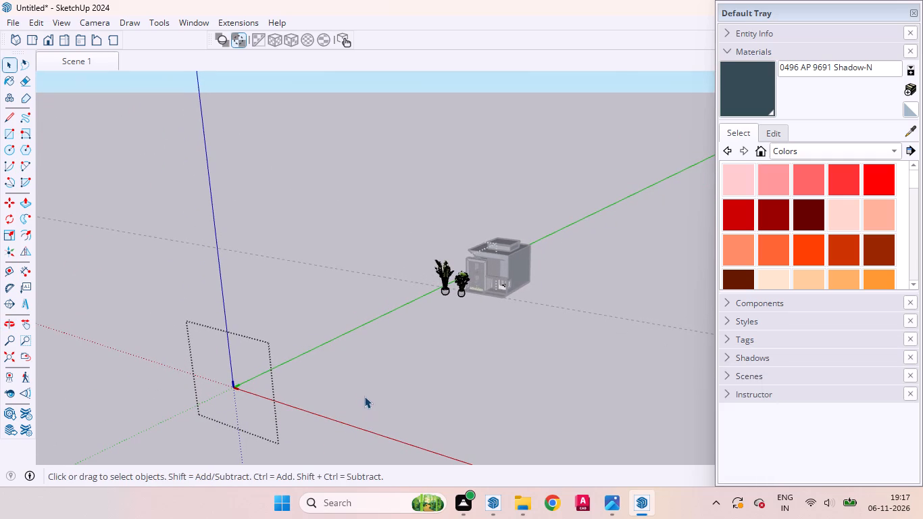
scroll(248, 353, "up", 3)
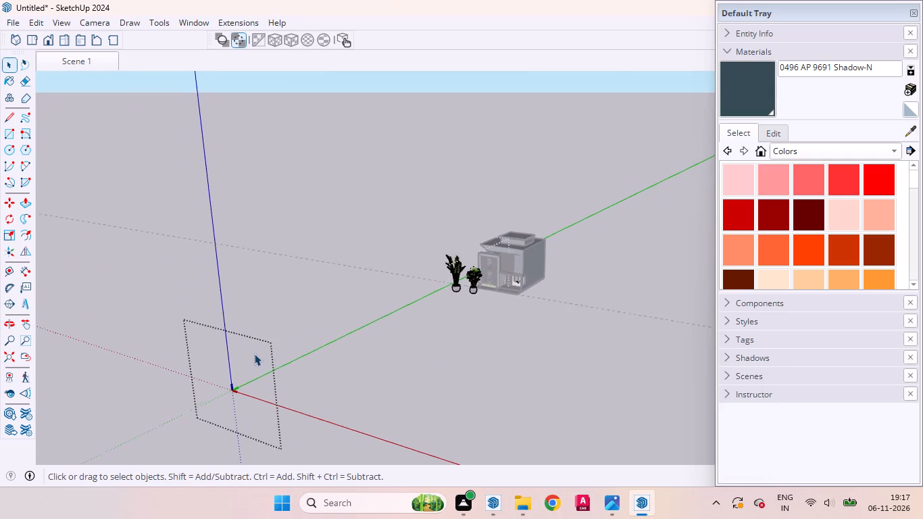
scroll(254, 353, "up", 3)
left_click(548, 395)
left_click(534, 395)
Inside the plants component, scale the fan-leaved palm down uniformly to a small pot plant suited to the porch.
scroll(547, 243, "up", 13)
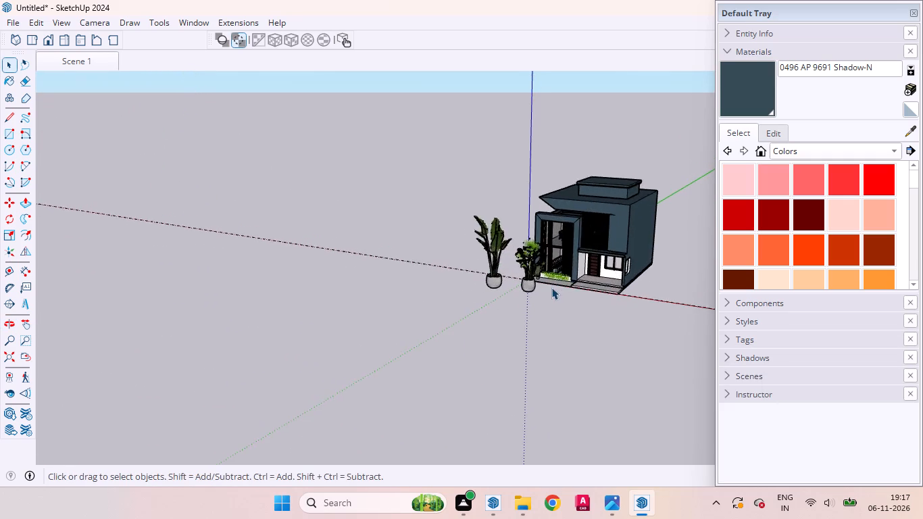
scroll(551, 287, "up", 9)
middle_click_drag(535, 311, 634, 316)
left_click(539, 268)
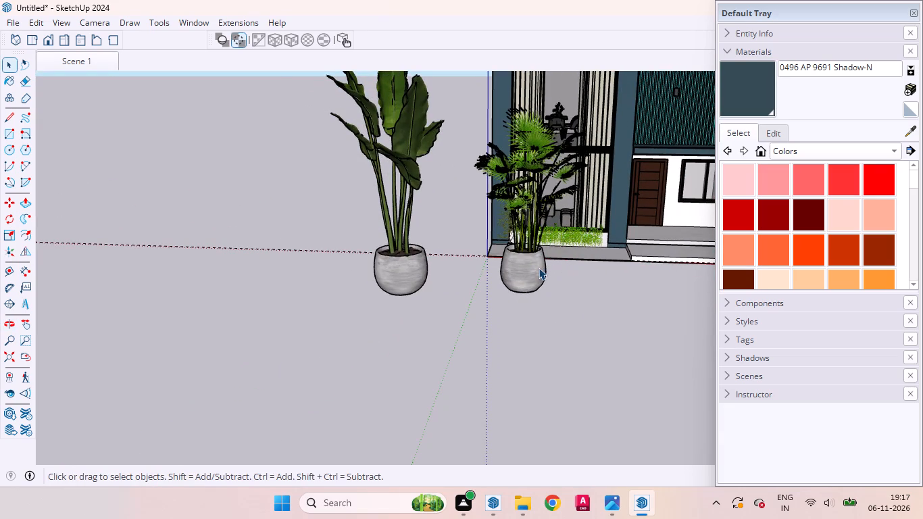
double_click(537, 269)
left_click(539, 268)
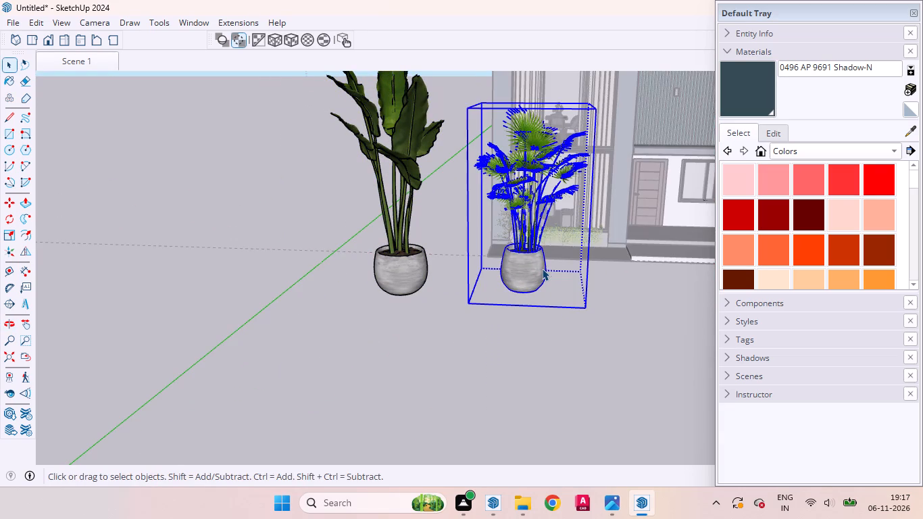
key("s")
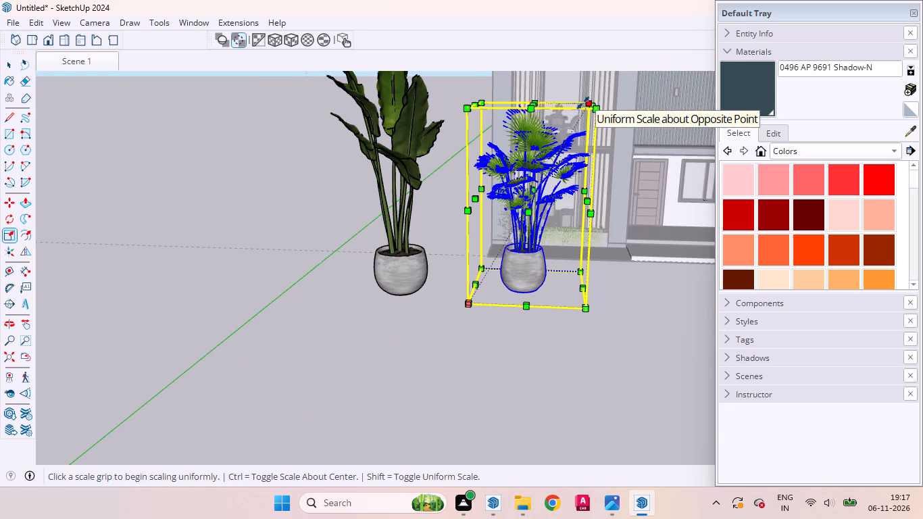
left_click_drag(583, 103, 491, 270)
key("space")
left_click(507, 335)
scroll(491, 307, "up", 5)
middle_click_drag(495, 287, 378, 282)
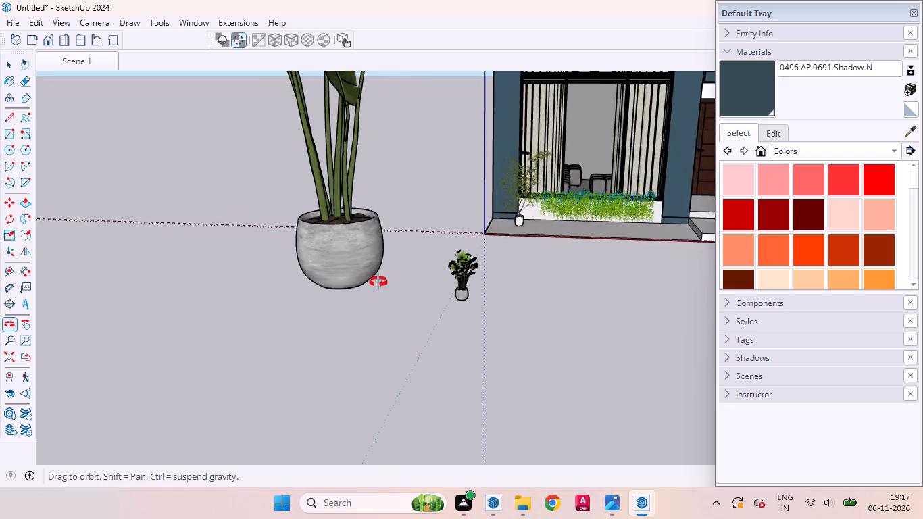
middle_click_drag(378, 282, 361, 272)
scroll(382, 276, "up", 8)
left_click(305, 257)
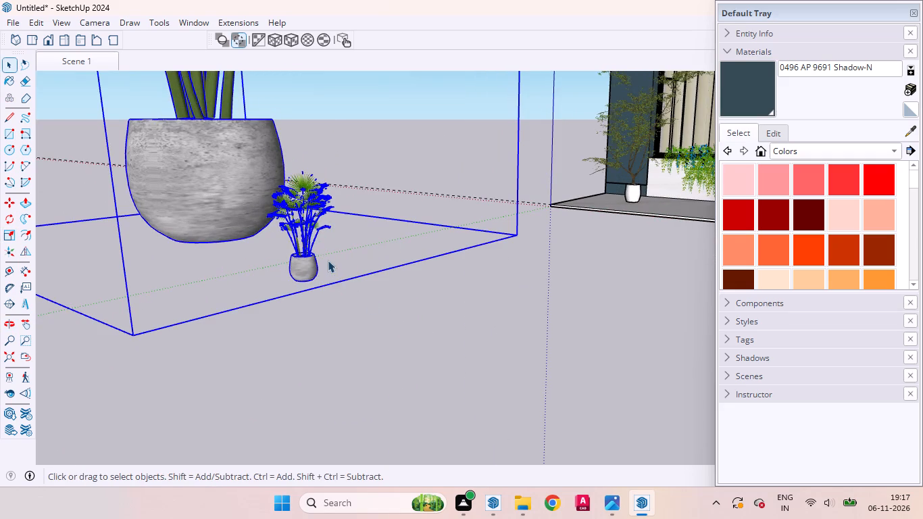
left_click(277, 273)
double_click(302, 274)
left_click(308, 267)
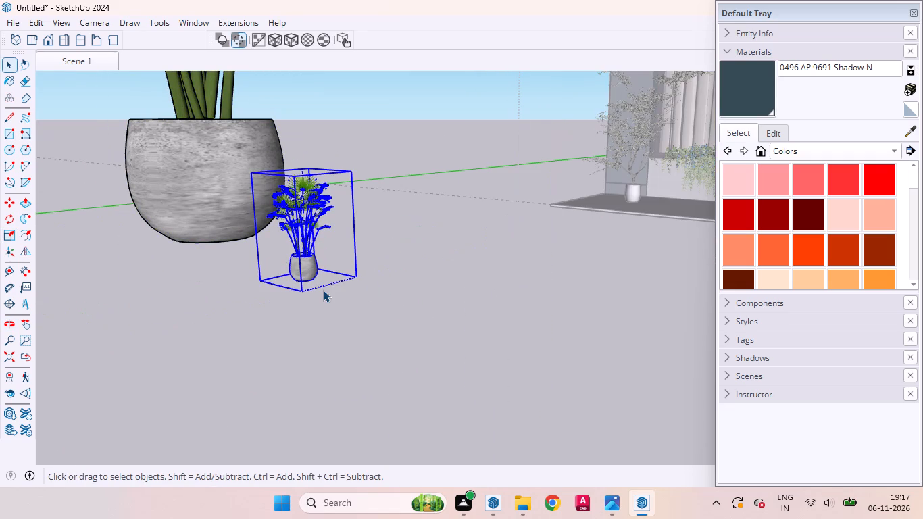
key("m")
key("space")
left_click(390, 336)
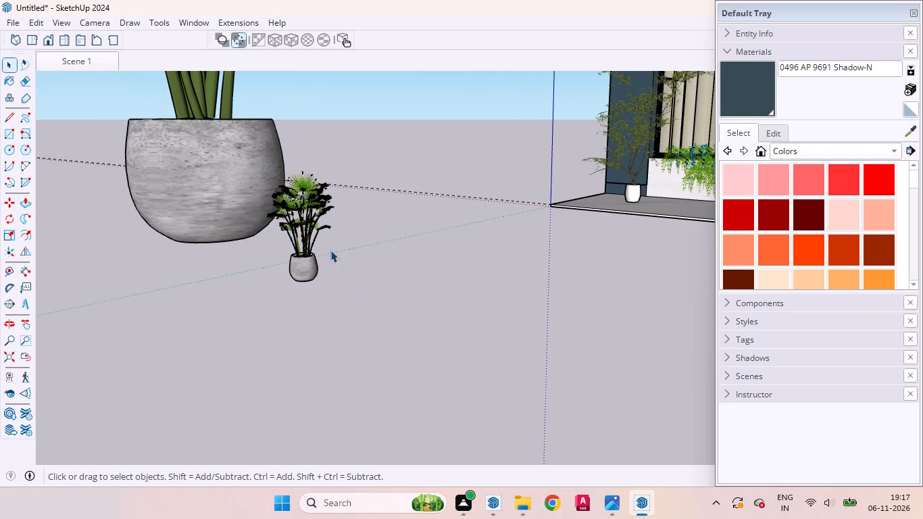
Explode the plants component so the two remaining potted plants are separate objects.
left_click(293, 229)
right_click(305, 239)
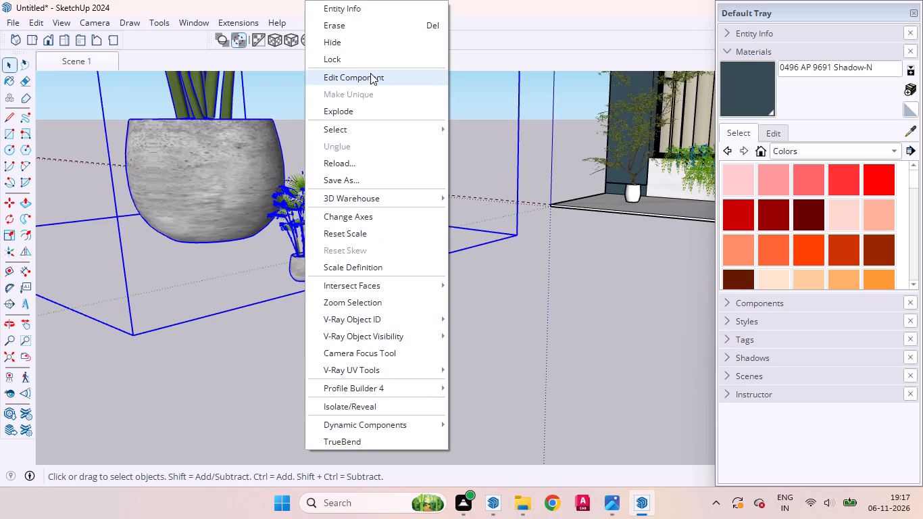
left_click(360, 107)
left_click(410, 316)
Move the small fan-leaved palm onto the porch floor, against the blue column between the flower planter and the entrance.
left_click(308, 237)
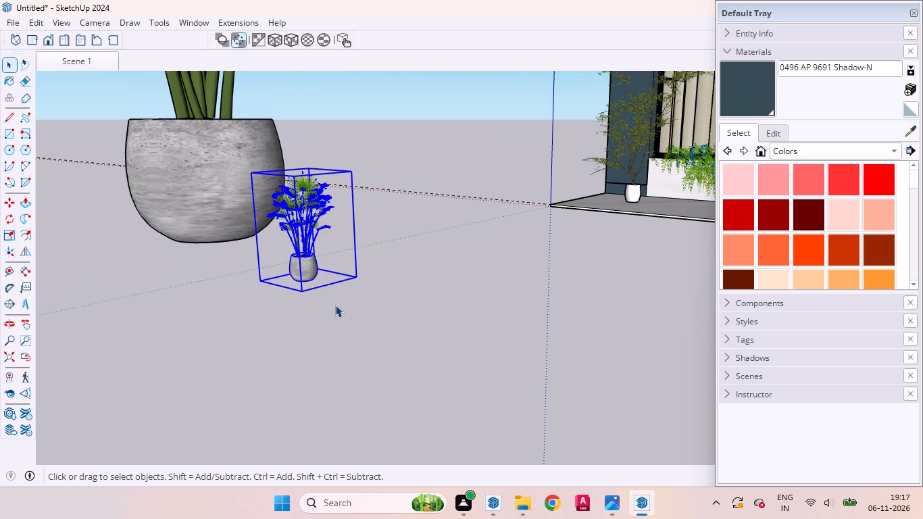
key("m")
left_click(303, 295)
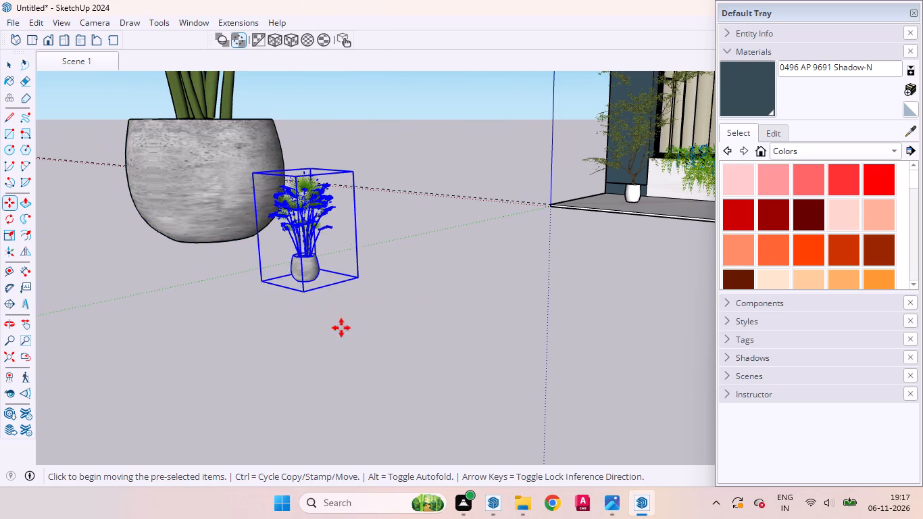
scroll(411, 366, "down", 15)
scroll(617, 286, "down", 1)
scroll(616, 286, "up", 3)
scroll(443, 306, "down", 2)
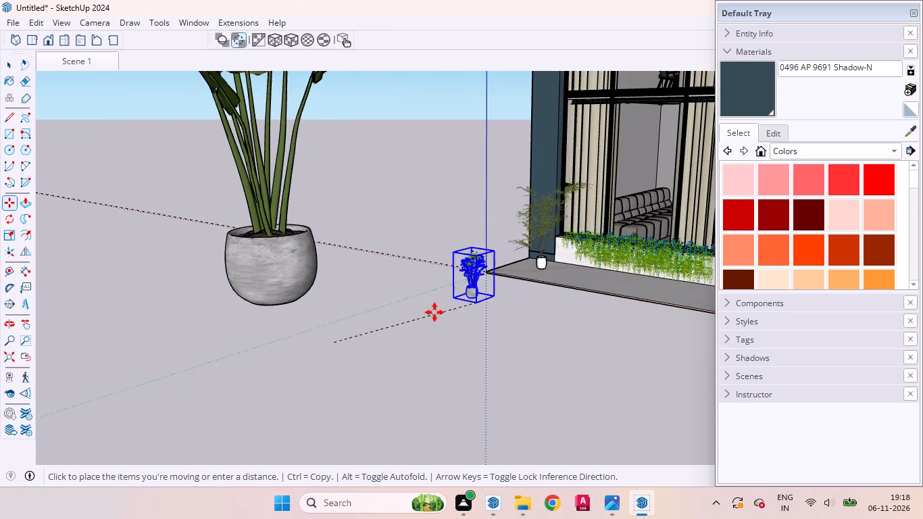
scroll(434, 312, "down", 10)
scroll(555, 324, "up", 9)
scroll(562, 317, "down", 1)
scroll(563, 314, "up", 12)
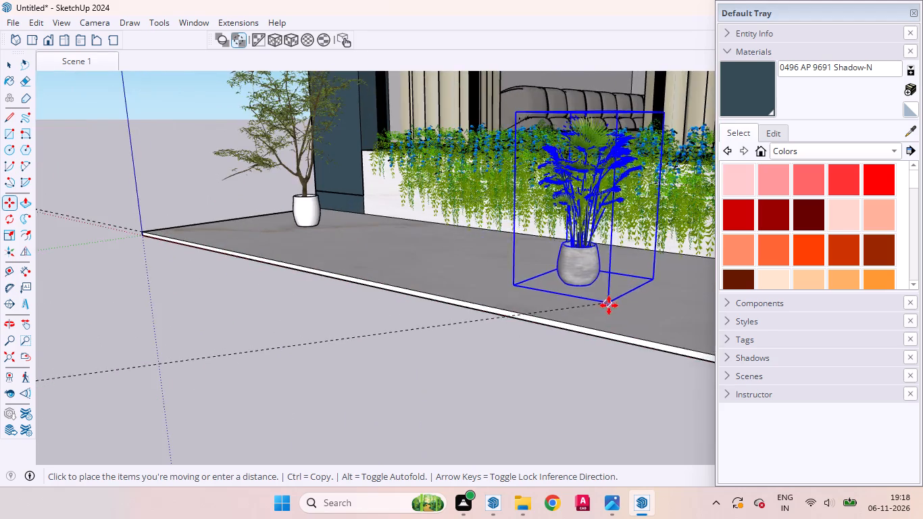
scroll(609, 305, "up", 1)
middle_click_drag(612, 306, 749, 335)
scroll(583, 312, "down", 14)
scroll(489, 297, "up", 1)
scroll(489, 297, "down", 1)
scroll(577, 290, "up", 7)
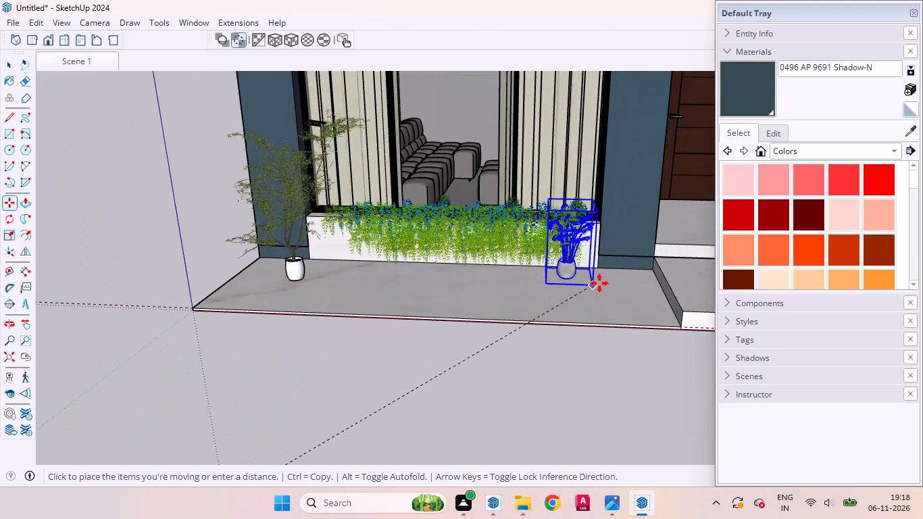
scroll(599, 283, "up", 3)
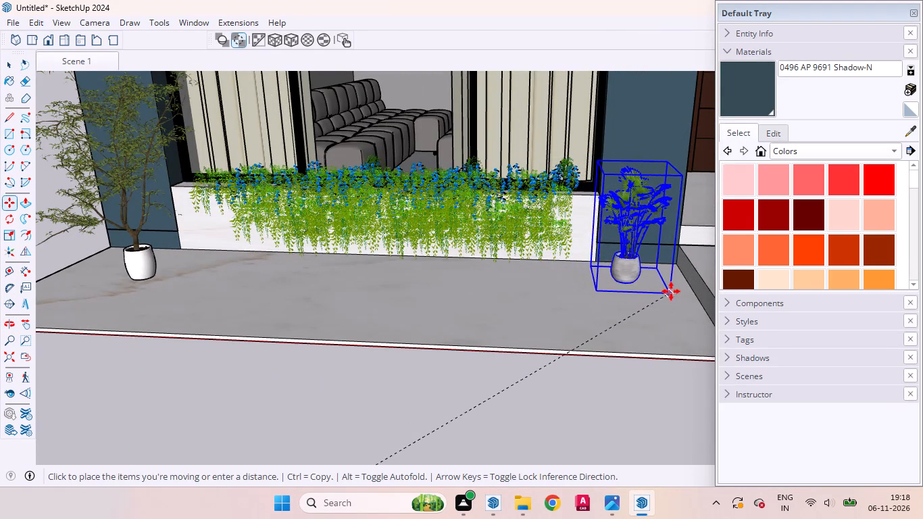
left_click(672, 289)
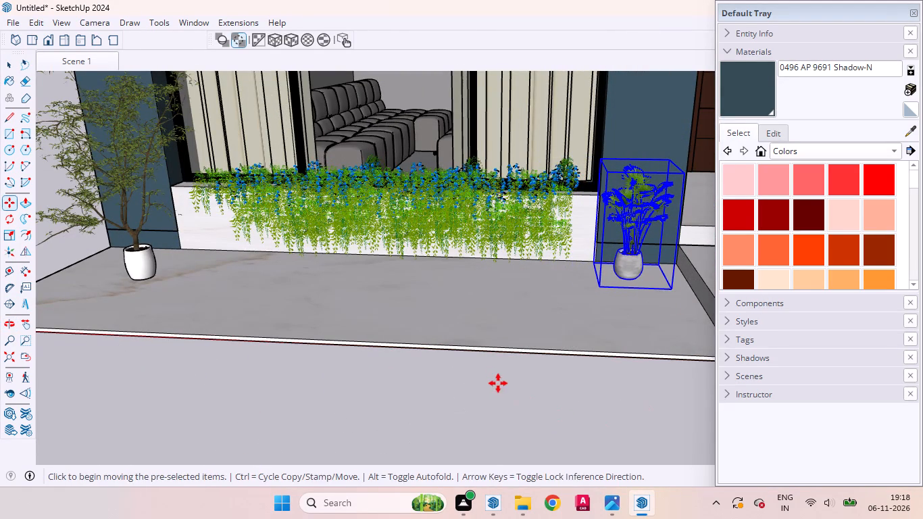
key("space")
left_click(435, 399)
Scale the fan-leaved palm by the blue porch column up slightly and uniformly from its top corner.
middle_click_drag(557, 343, 560, 489)
scroll(557, 483, "up", 1)
scroll(489, 318, "down", 8)
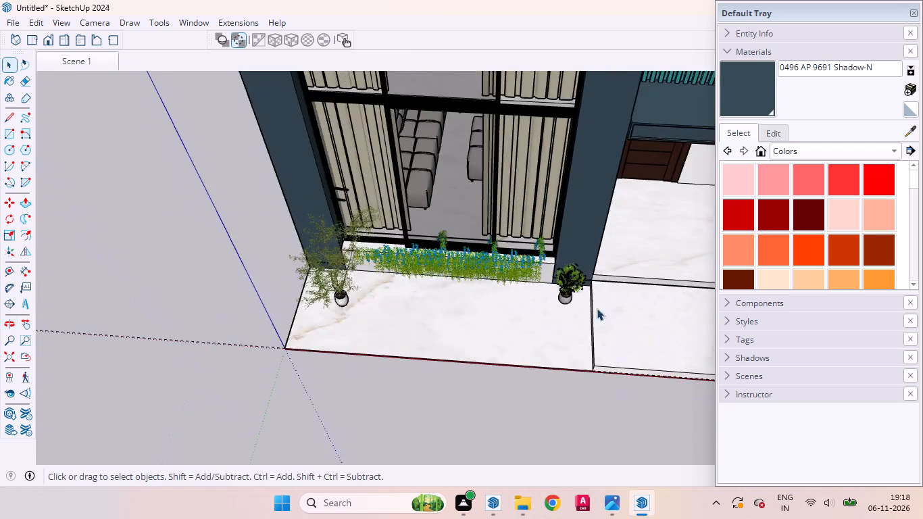
scroll(609, 314, "up", 10)
left_click(507, 243)
middle_click_drag(508, 291, 586, 120)
scroll(586, 120, "up", 1)
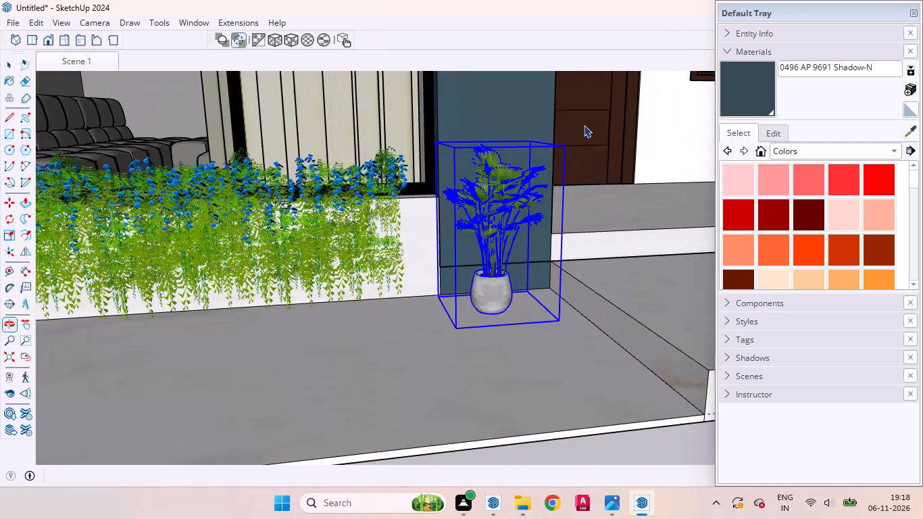
key("s")
left_click_drag(431, 137, 417, 90)
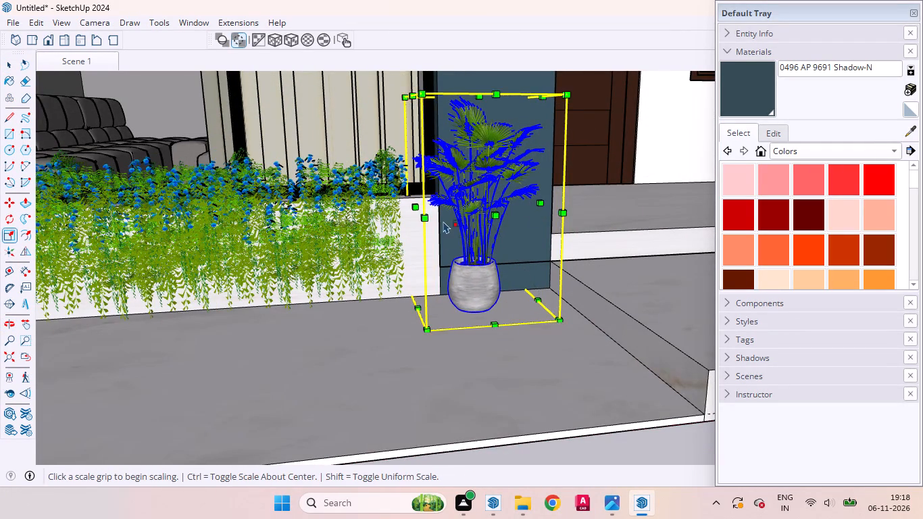
scroll(455, 255, "down", 11)
key("space")
left_click(494, 370)
scroll(474, 246, "up", 7)
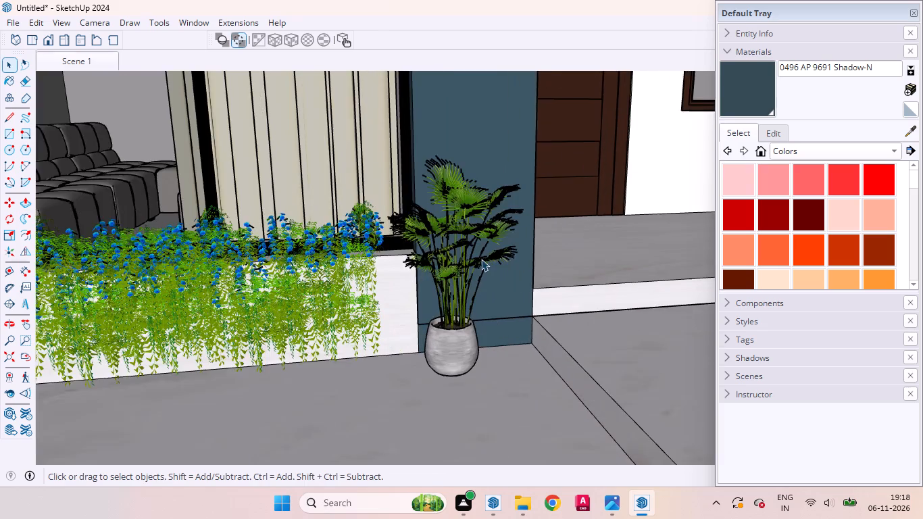
Inside the fan-leaved palm component, scale its round pot down in height from the top centre.
scroll(481, 259, "up", 3)
middle_click_drag(489, 308, 455, 282)
middle_click(455, 281)
scroll(453, 281, "down", 5)
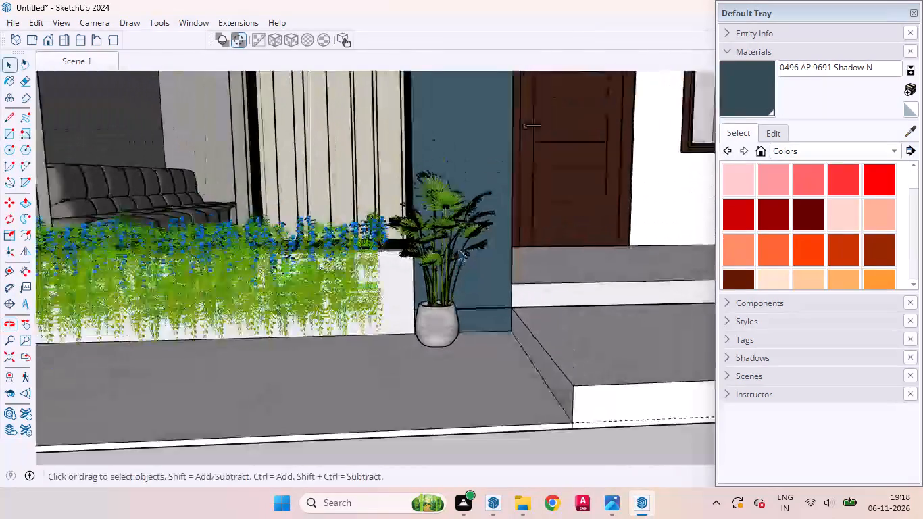
scroll(458, 249, "down", 7)
scroll(449, 284, "up", 5)
triple_click(449, 295)
scroll(446, 295, "up", 2)
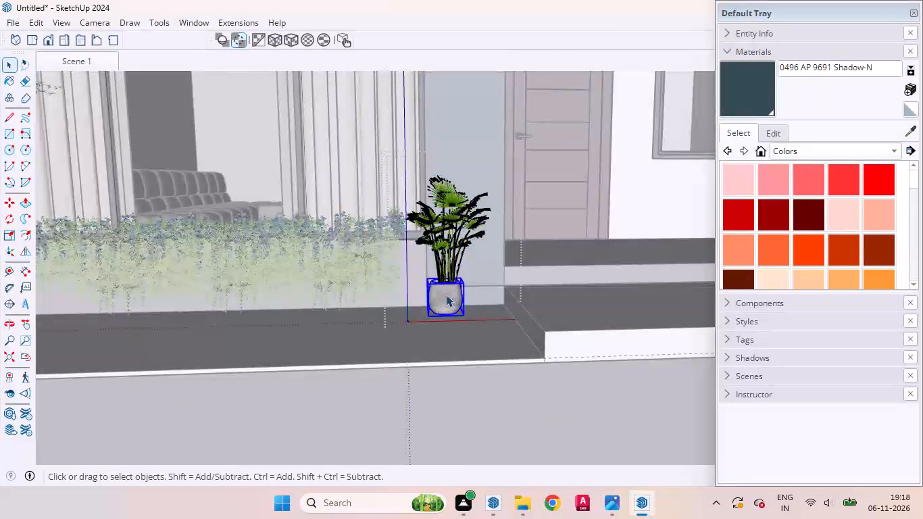
scroll(446, 295, "up", 7)
key("s")
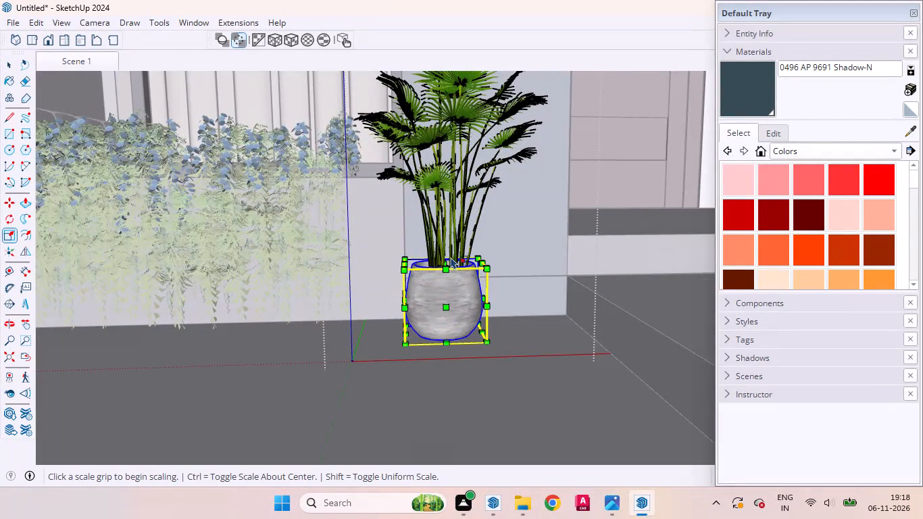
left_click_drag(445, 261, 450, 287)
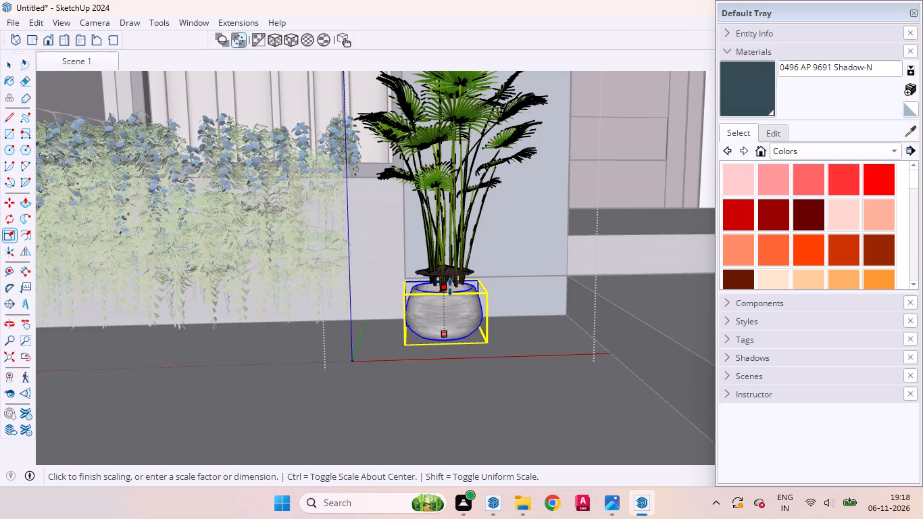
left_click_drag(450, 287, 450, 289)
Scale the palm's pot slightly narrower along the red axis about the opposite point.
scroll(422, 314, "up", 9)
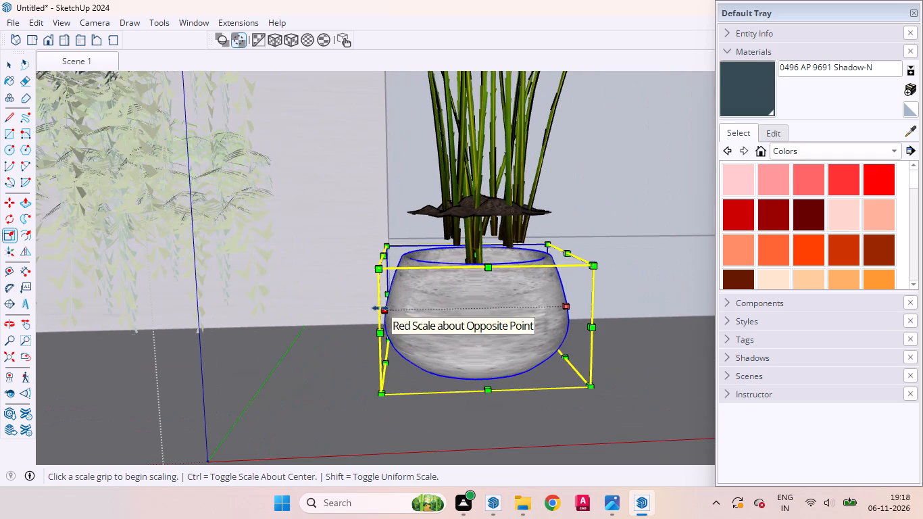
left_click_drag(380, 308, 405, 312)
scroll(491, 339, "down", 4)
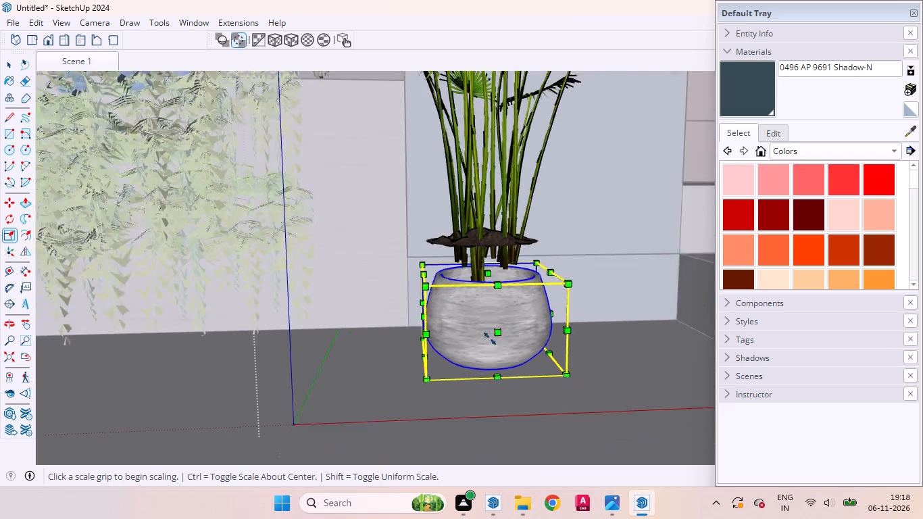
scroll(490, 339, "down", 20)
key("space")
Scale all the palm's stems and leaves taller from the top centre, and close the component.
left_click(487, 262)
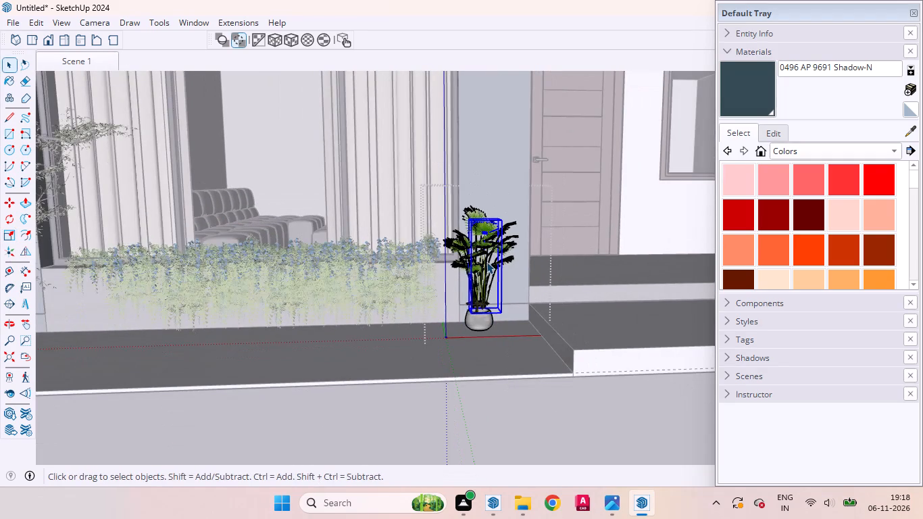
scroll(479, 248, "up", 5)
scroll(463, 289, "down", 5)
scroll(473, 297, "up", 10)
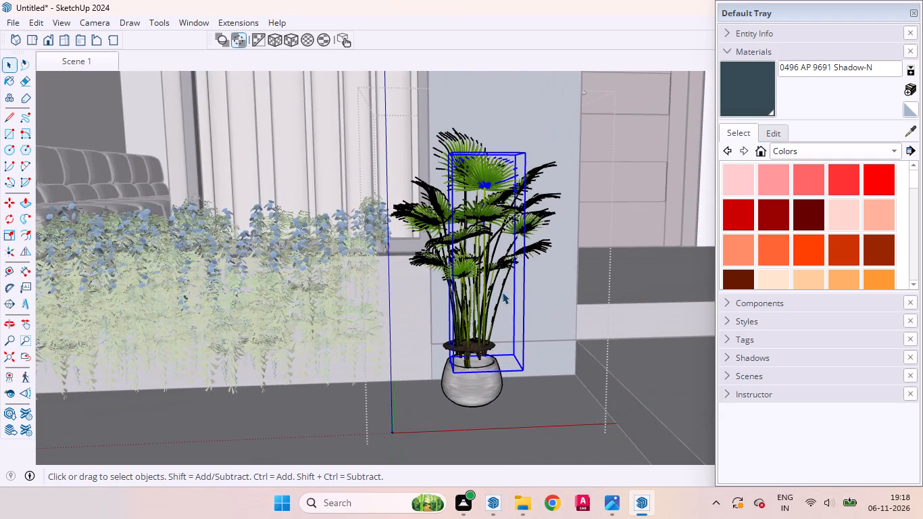
left_click_drag(516, 296, 385, 176)
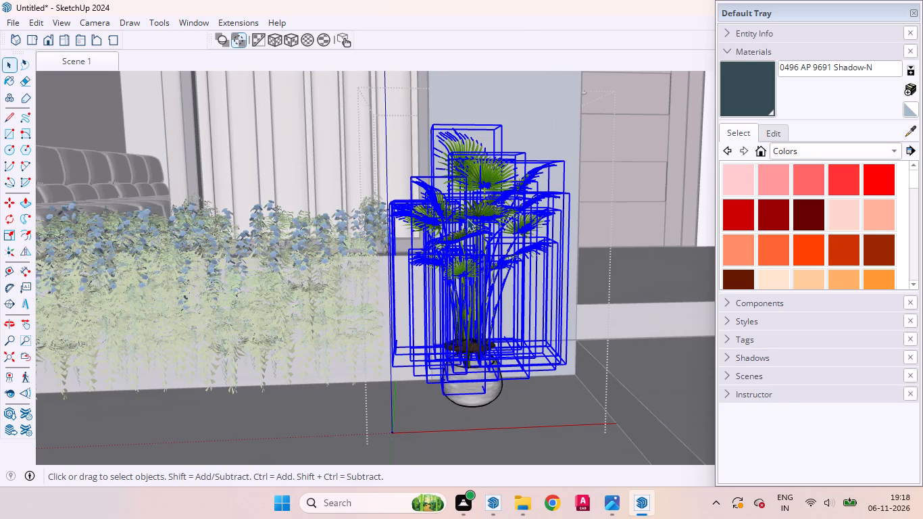
key("s")
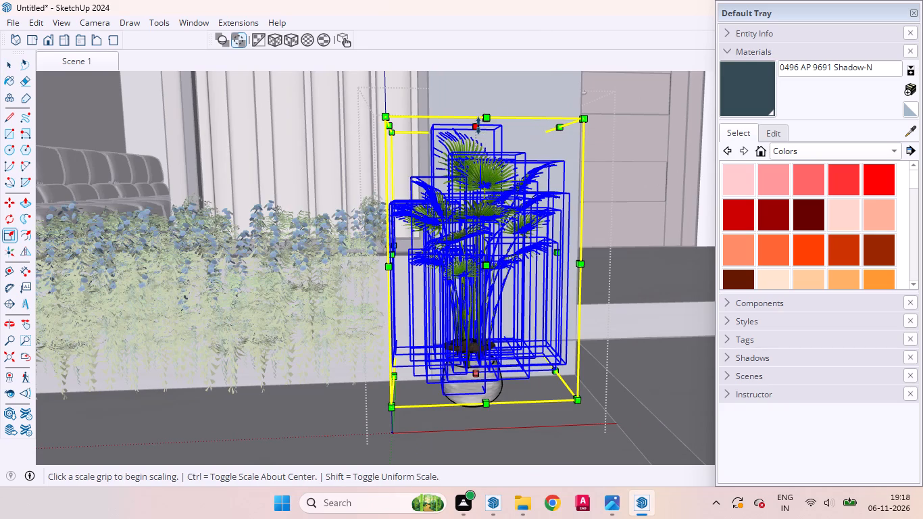
left_click_drag(478, 126, 480, 80)
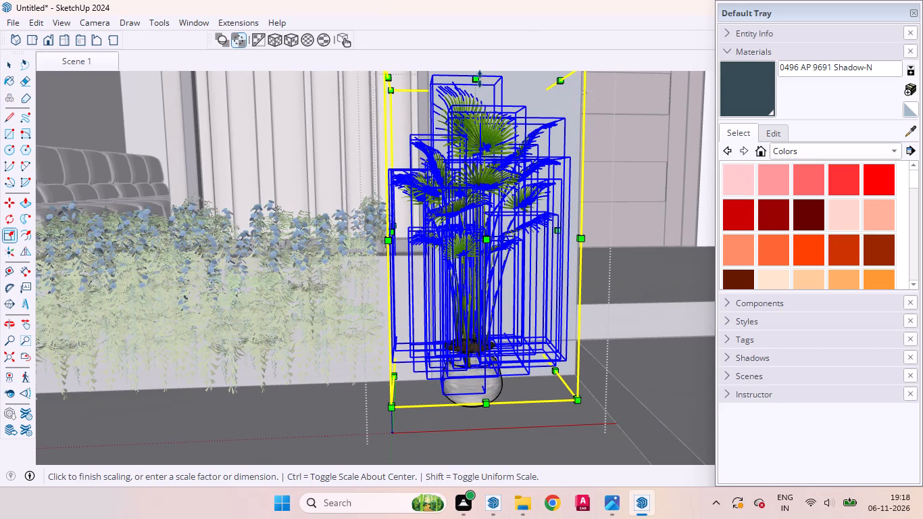
left_click_drag(474, 80, 476, 72)
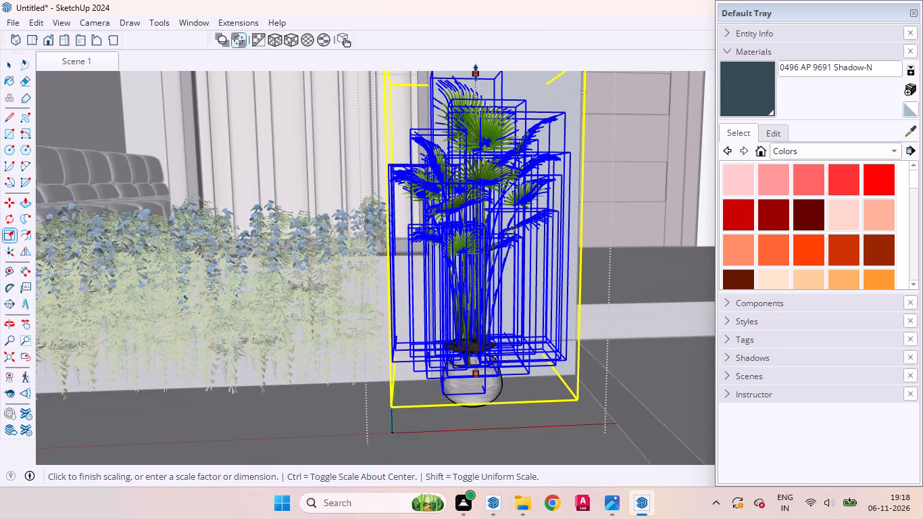
scroll(481, 219, "down", 10)
scroll(477, 297, "up", 1)
scroll(477, 297, "down", 7)
key("space")
left_click(508, 397)
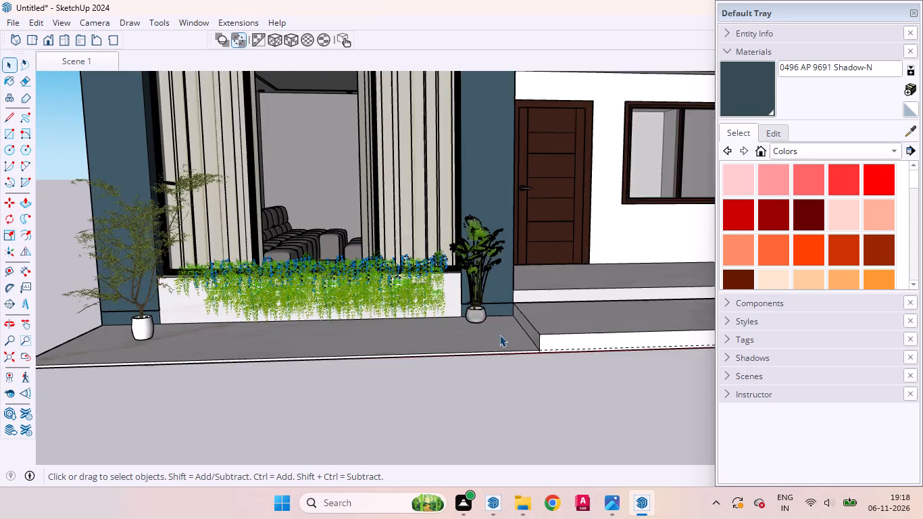
Reopen the fan-leaved palm component and select all its stems and leaves.
scroll(478, 259, "up", 15)
middle_click_drag(492, 341, 392, 332)
scroll(392, 332, "up", 1)
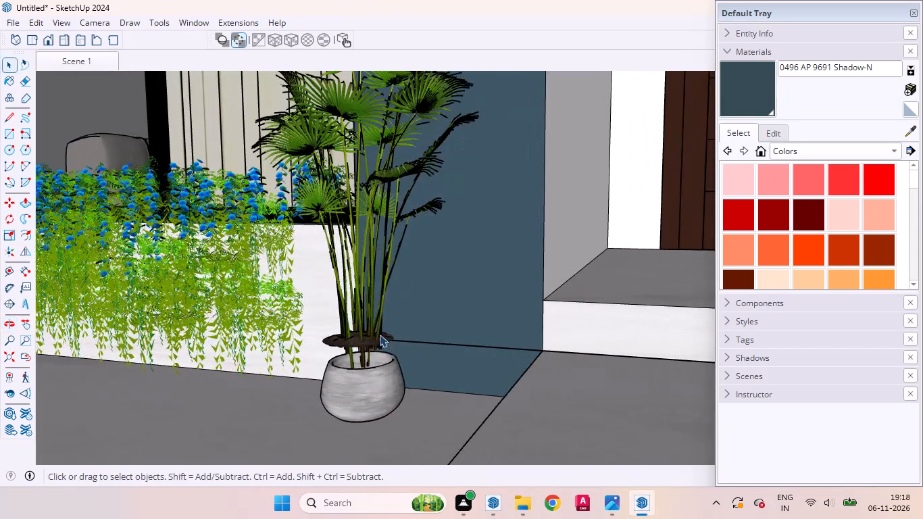
left_click(370, 316)
double_click(360, 298)
left_click(360, 293)
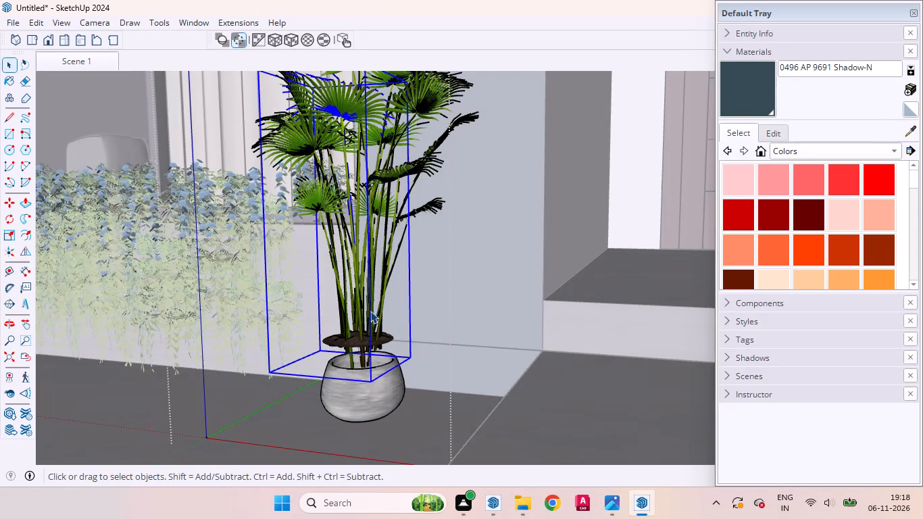
middle_click_drag(380, 314, 479, 308)
left_click_drag(545, 297, 388, 141)
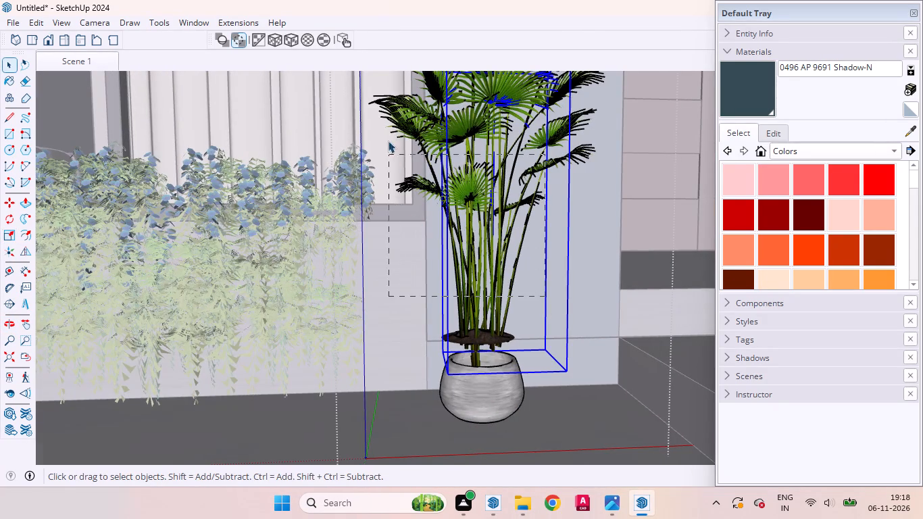
left_click_drag(388, 141, 386, 109)
scroll(488, 341, "up", 6)
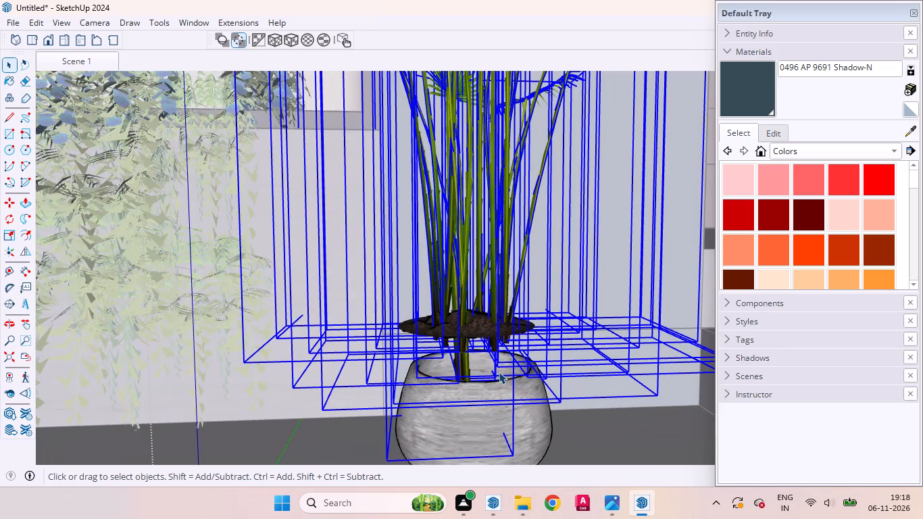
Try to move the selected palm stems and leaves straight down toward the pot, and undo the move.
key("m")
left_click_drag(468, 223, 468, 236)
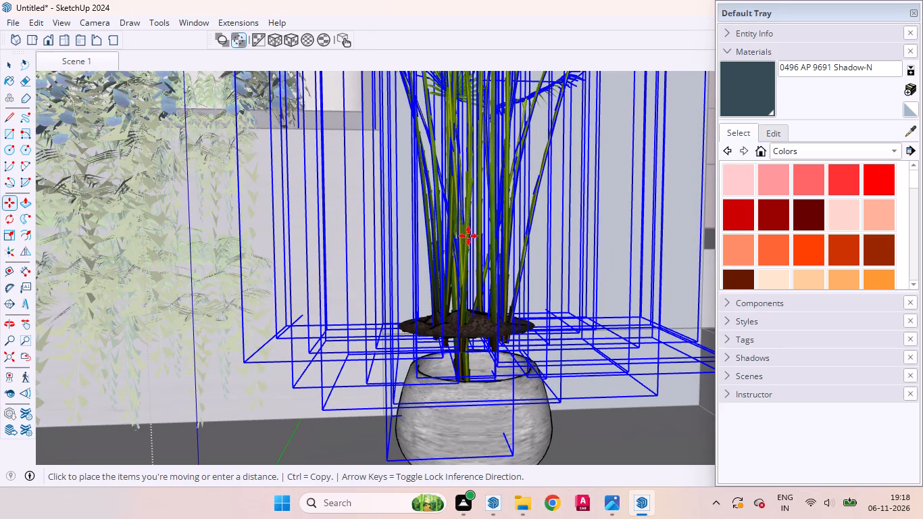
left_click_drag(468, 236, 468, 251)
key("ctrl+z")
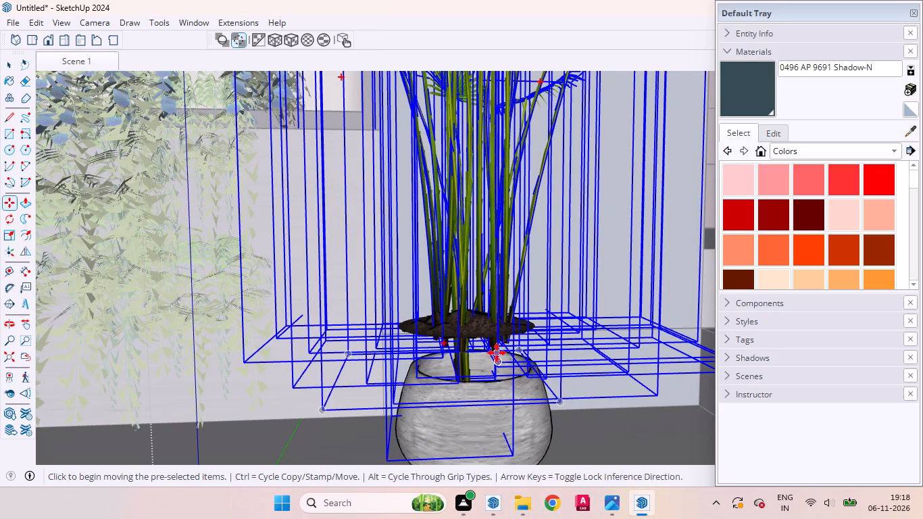
Add the soil to the selected stems and leaves, move them all down into the pot's rim, and close the component.
key("space")
left_click(479, 324, "ctrl")
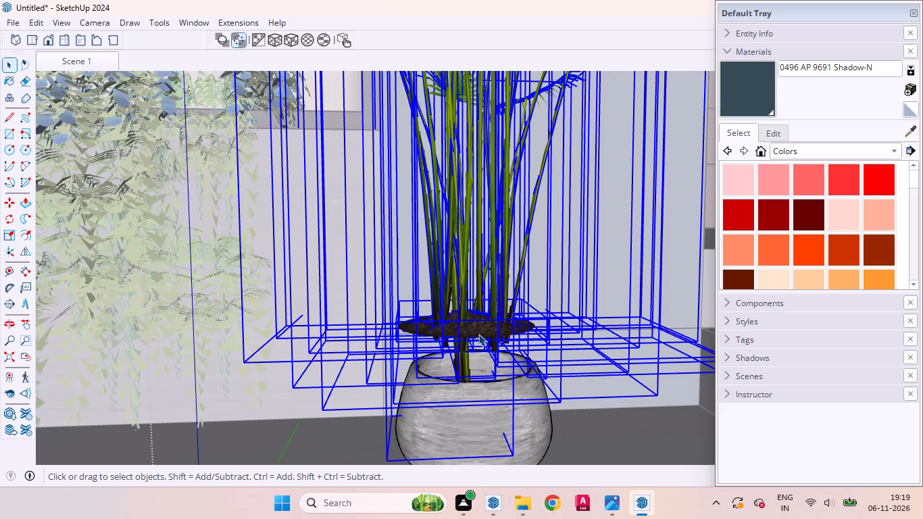
key("m")
left_click_drag(472, 231, 472, 249)
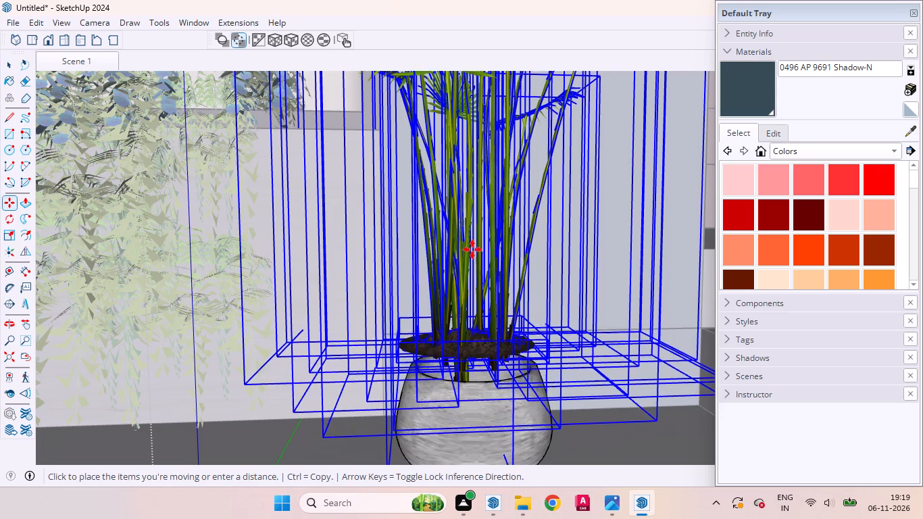
left_click_drag(472, 249, 476, 270)
key("space")
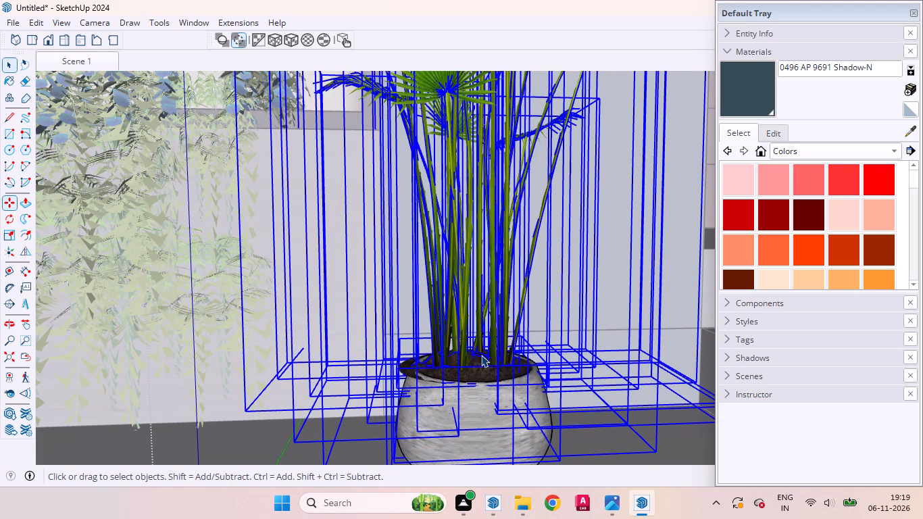
scroll(444, 317, "down", 15)
scroll(476, 270, "up", 1)
scroll(478, 268, "down", 18)
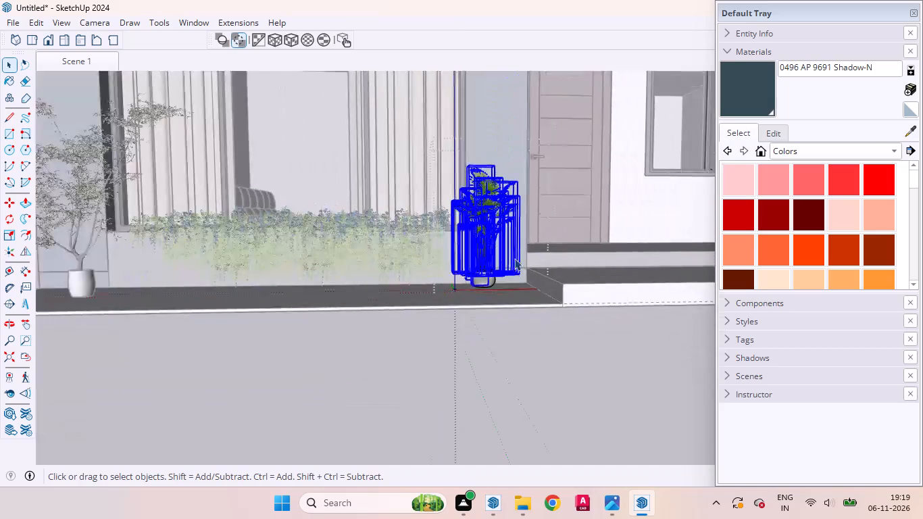
scroll(514, 258, "down", 1)
left_click(532, 377)
Inside the palm's soil component, scale all the soil geometry inward from one side to bring it within the pot's rim.
scroll(499, 234, "up", 17)
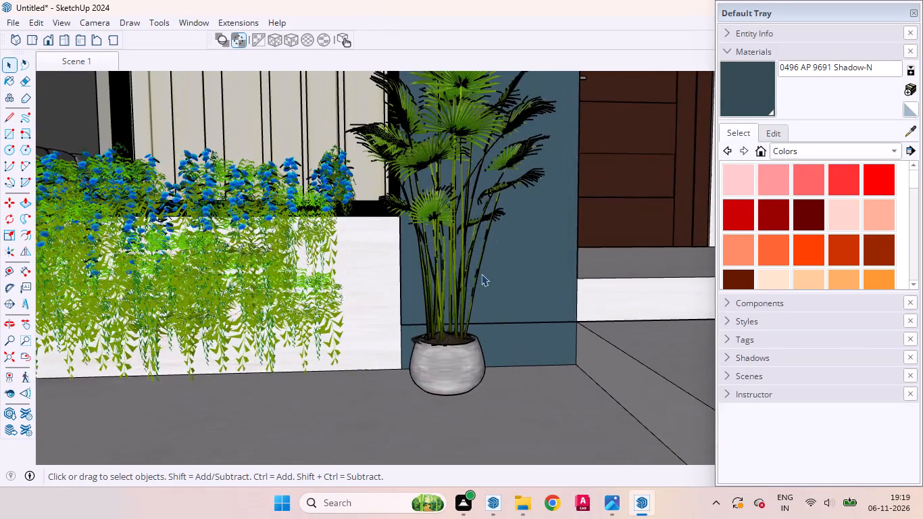
middle_click_drag(481, 293, 433, 415)
scroll(407, 428, "up", 14)
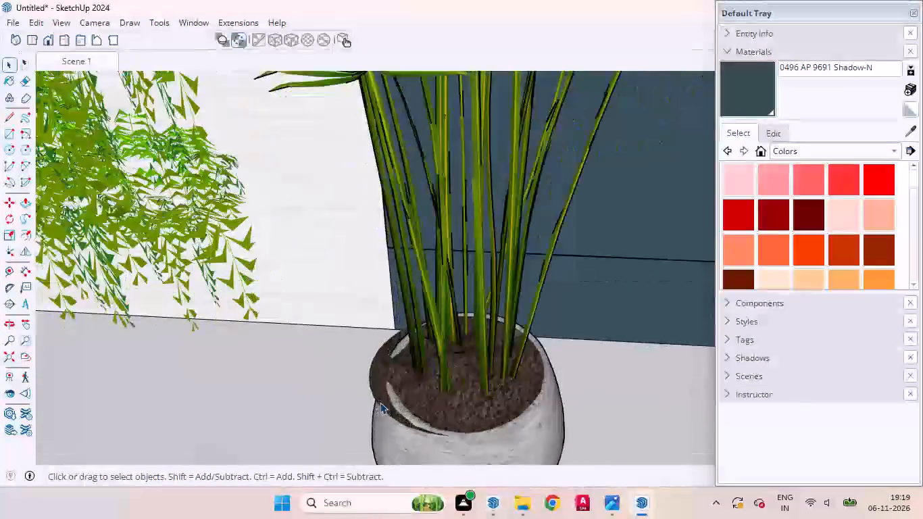
scroll(380, 402, "up", 5)
middle_click_drag(390, 393, 574, 354)
scroll(391, 393, "up", 1)
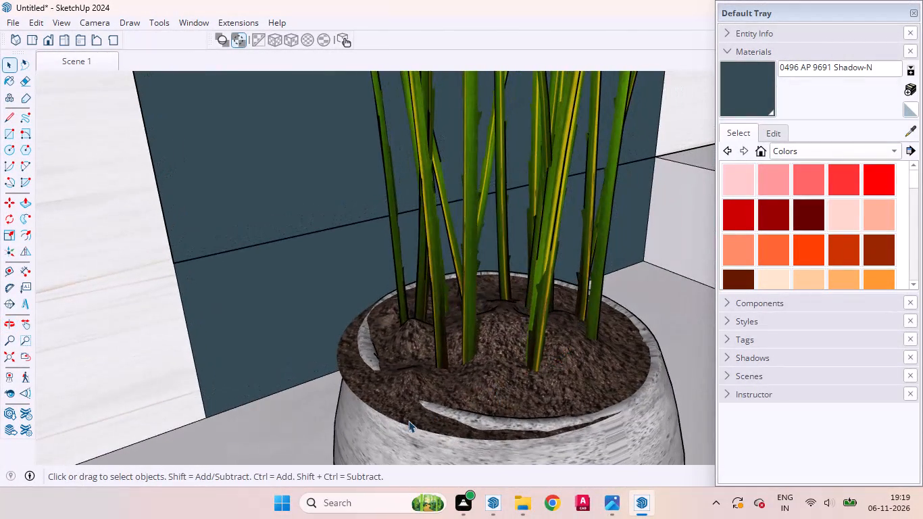
left_click(402, 423)
double_click(401, 423)
left_click(393, 422)
triple_click(390, 418)
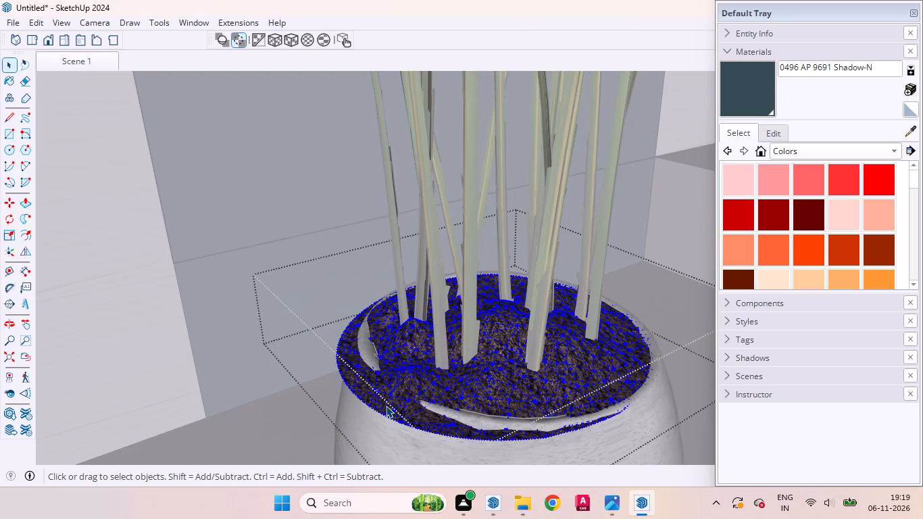
key("s")
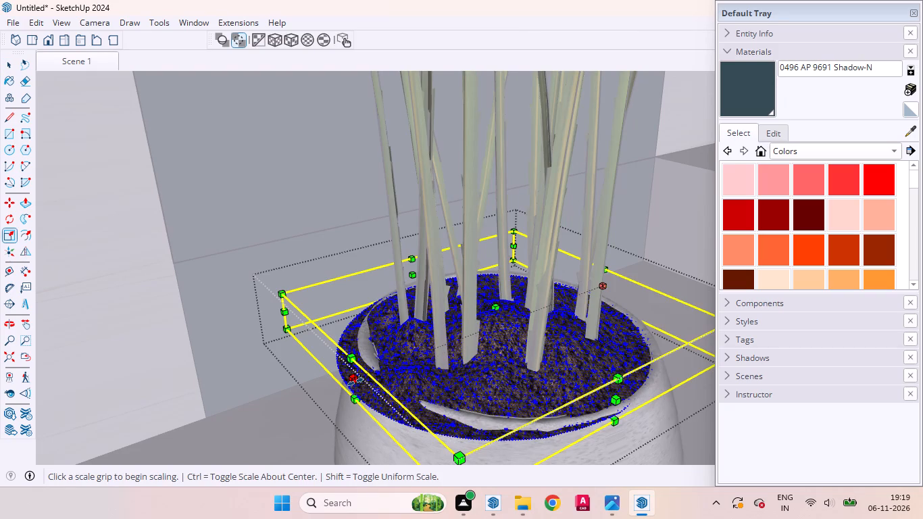
left_click_drag(355, 382, 388, 383)
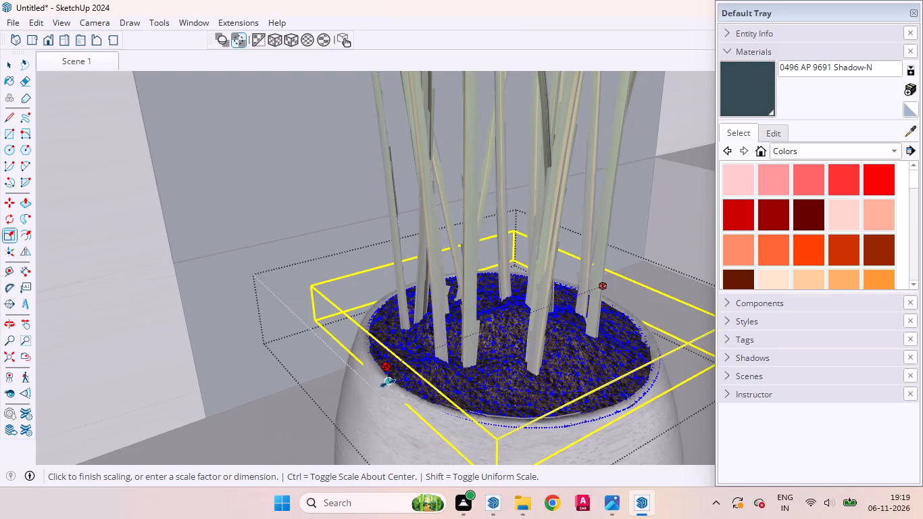
left_click_drag(388, 383, 386, 384)
Scale the soil inward along two axes from its front corner edge to fit inside the pot, and close the components.
middle_click_drag(460, 424, 206, 437)
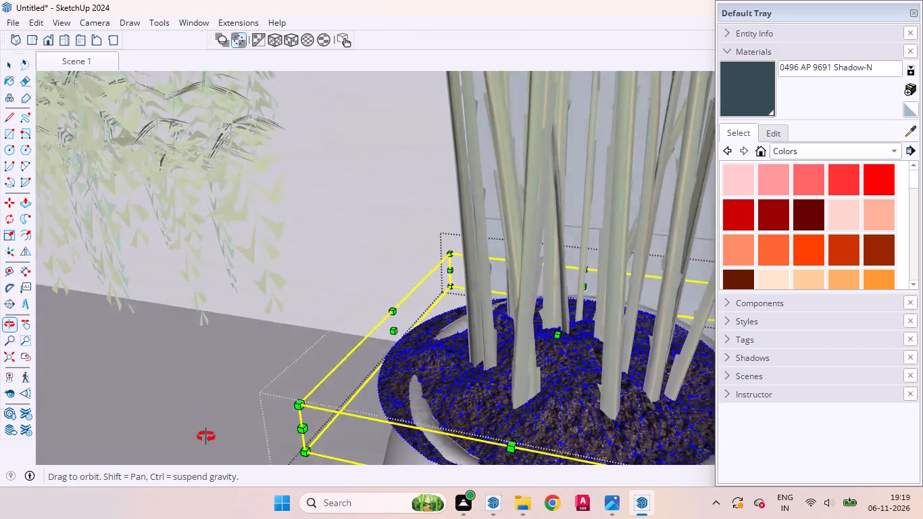
middle_click_drag(206, 437, 211, 444)
left_click(296, 430)
left_click_drag(296, 430, 319, 430)
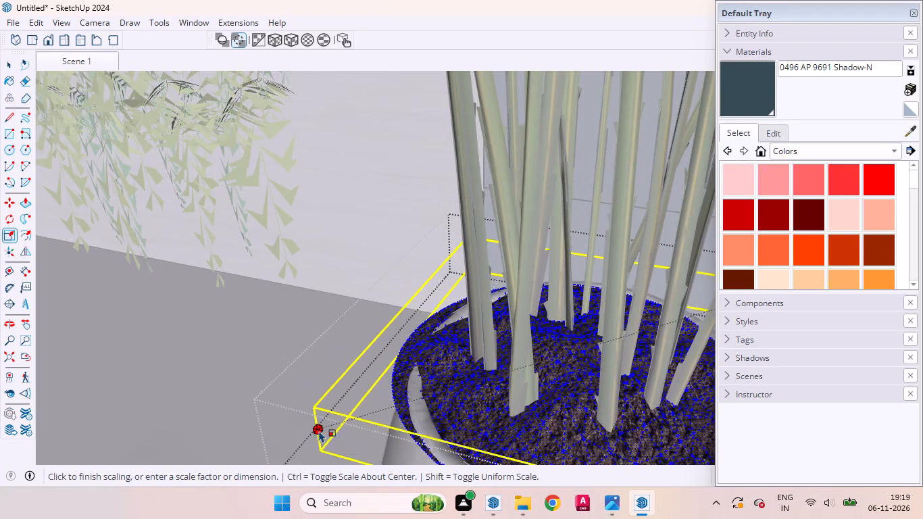
left_click_drag(319, 430, 341, 432)
scroll(347, 324, "down", 4)
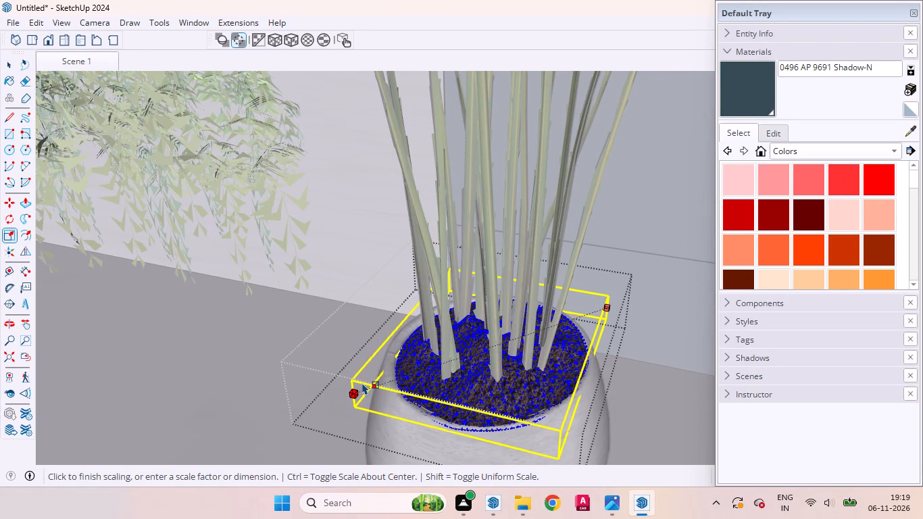
left_click(362, 382)
key("space")
scroll(363, 407, "down", 3)
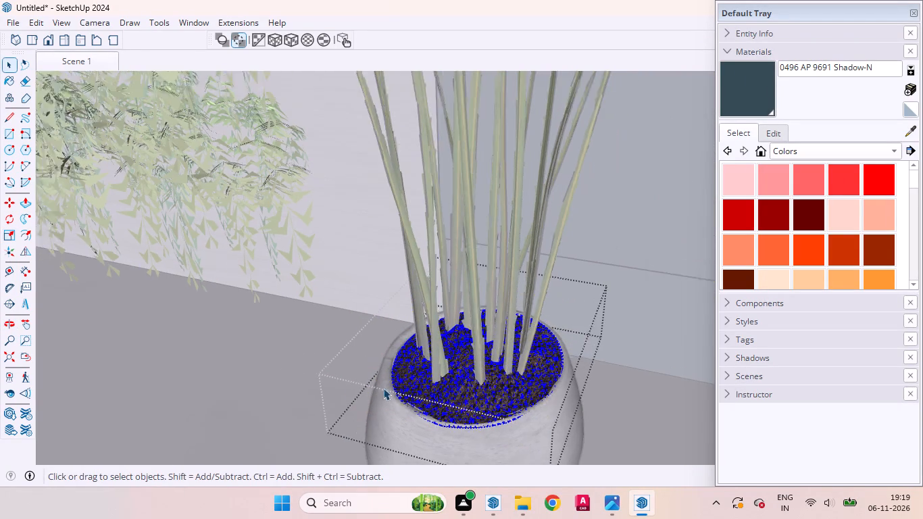
scroll(383, 388, "down", 11)
scroll(598, 293, "up", 1)
scroll(601, 292, "down", 20)
scroll(601, 292, "down", 5)
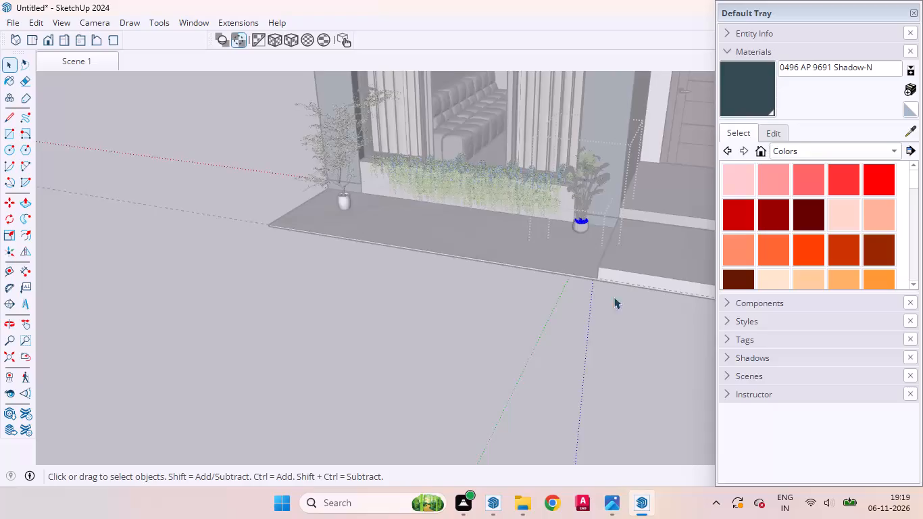
double_click(445, 375)
left_click(468, 363)
left_click(436, 343)
scroll(387, 362, "down", 3)
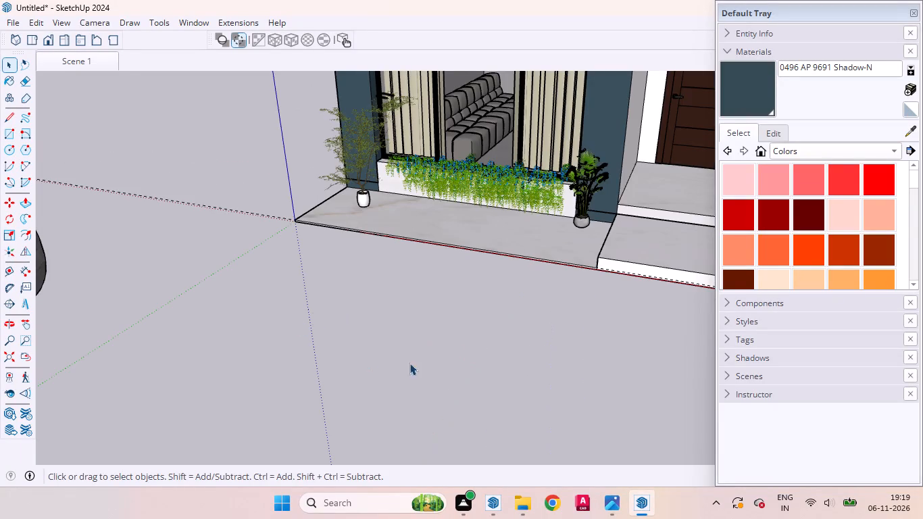
Uniformly scale down the oversized potted palm standing beside the house to about the size of the porch plants.
scroll(409, 363, "down", 2)
middle_click_drag(395, 363, 429, 373)
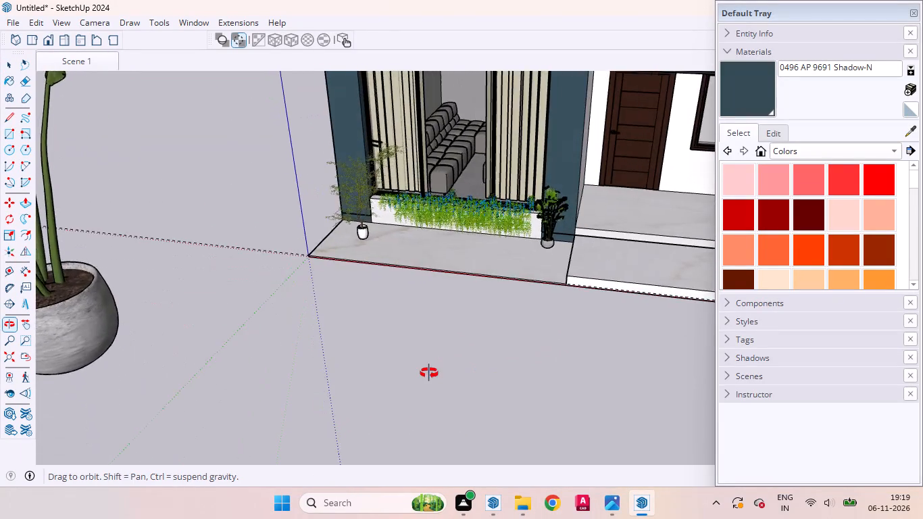
middle_click_drag(429, 373, 429, 370)
scroll(493, 334, "down", 2)
scroll(500, 330, "up", 1)
scroll(502, 329, "down", 9)
middle_click_drag(386, 336, 205, 338)
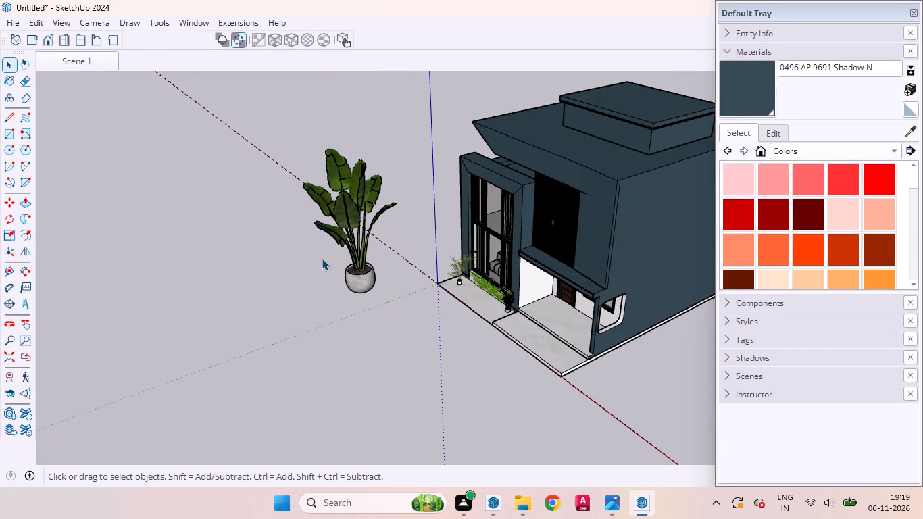
left_click(363, 239)
key("s")
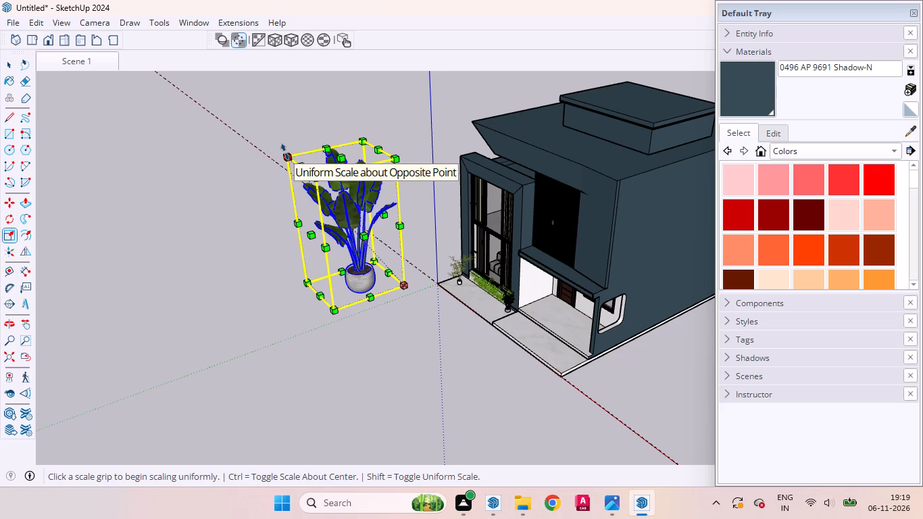
left_click_drag(285, 152, 364, 275)
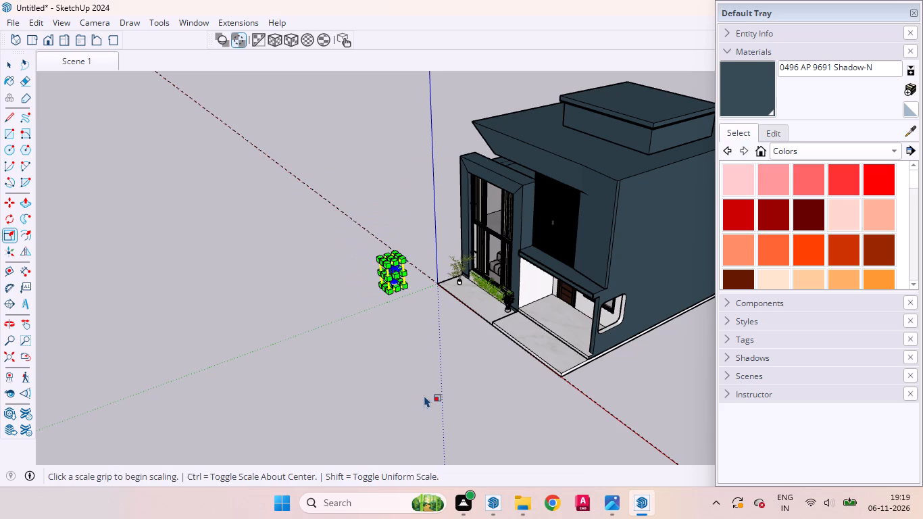
key("space")
left_click(422, 368)
Rotate the potted palm slightly clockwise on the ground plane about a point in front of its pot.
middle_click_drag(395, 358, 651, 260)
scroll(289, 356, "up", 4)
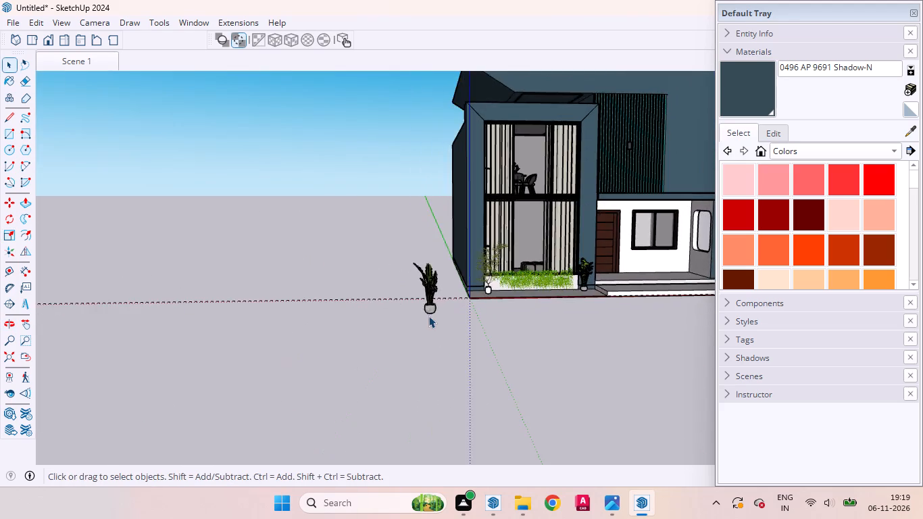
scroll(418, 289, "up", 9)
middle_click_drag(461, 339, 311, 384)
scroll(291, 306, "up", 9)
left_click(298, 324)
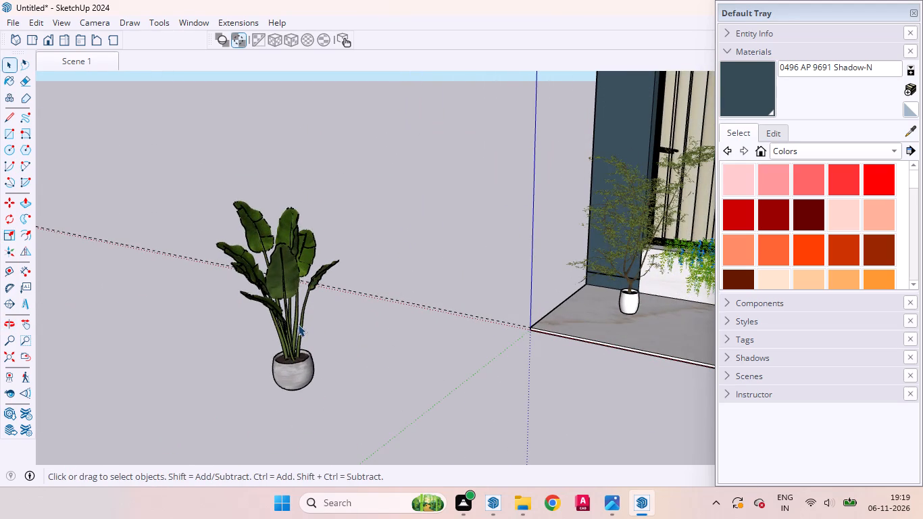
key("q")
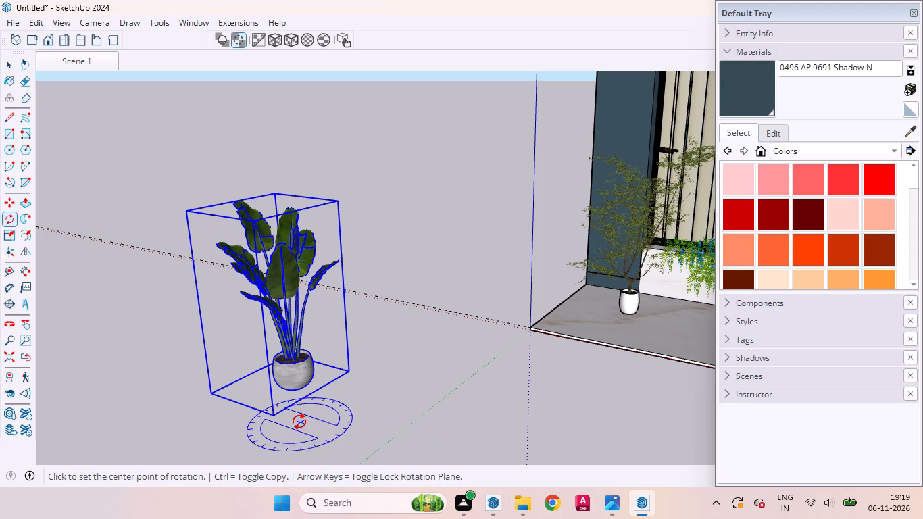
left_click(299, 422)
left_click(382, 396)
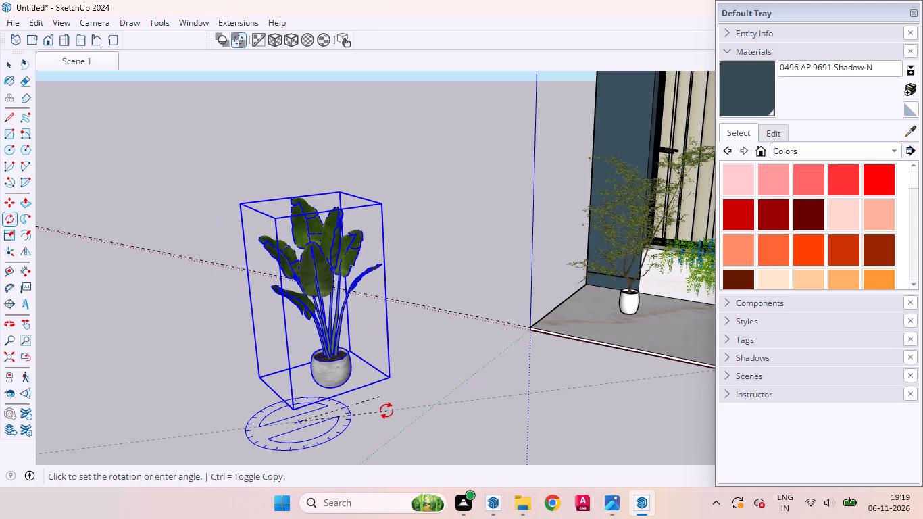
left_click(386, 418)
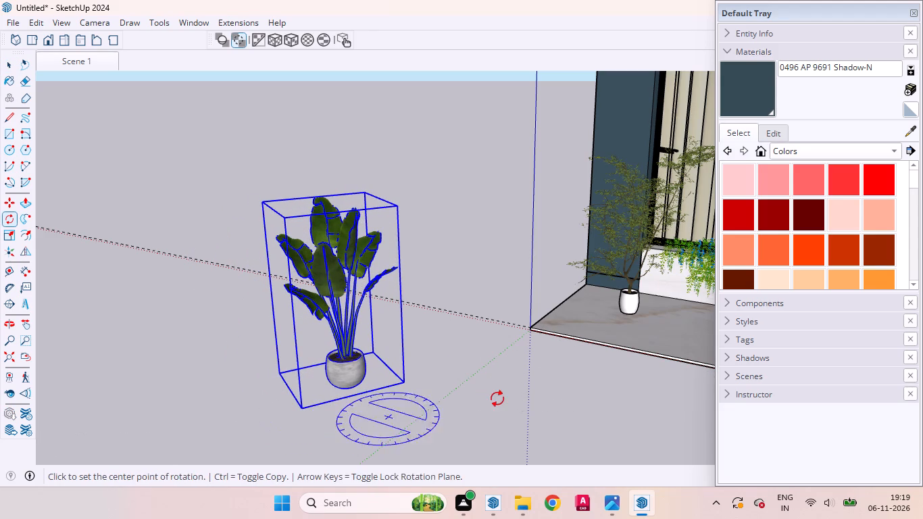
key("space")
left_click(492, 391)
Inside the porch floor group, delete the dashed guide line running along the red axis, and close the group.
scroll(355, 247, "down", 4)
scroll(361, 216, "up", 1)
scroll(362, 214, "down", 5)
scroll(347, 272, "up", 1)
middle_click_drag(353, 274, 474, 321)
left_click_drag(277, 300, 157, 164)
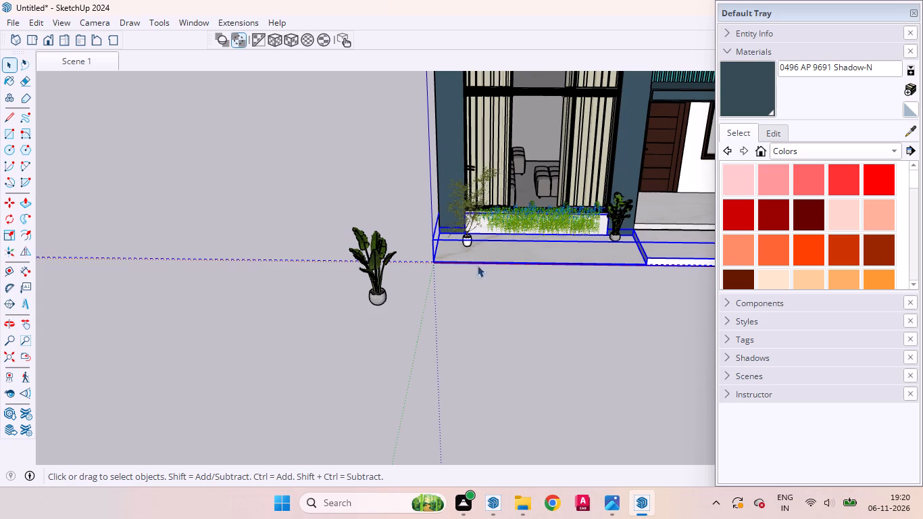
double_click(526, 252)
left_click_drag(261, 286, 157, 201)
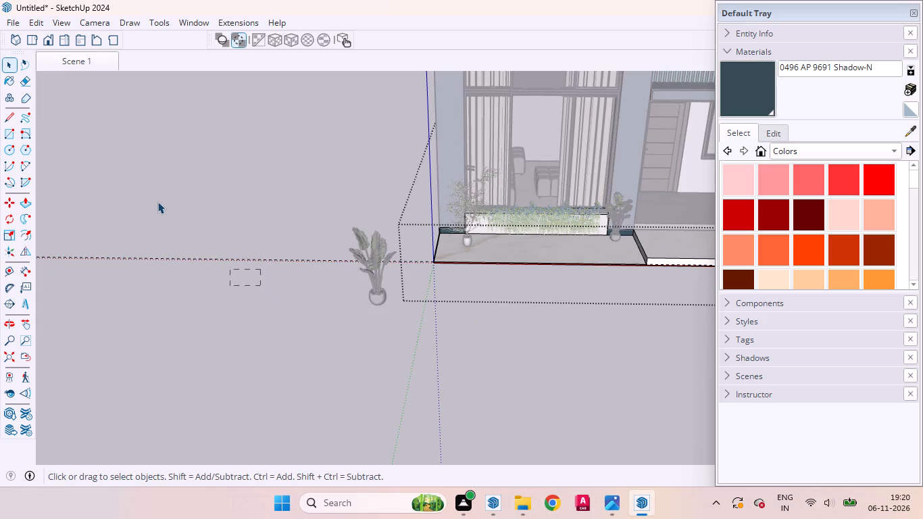
left_click_drag(157, 201, 155, 200)
key("Delete")
left_click(383, 409)
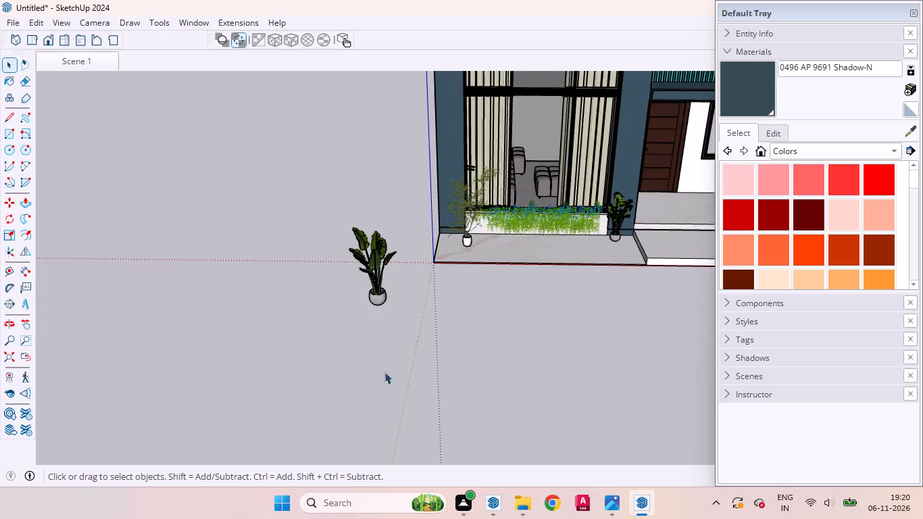
Rotate the potted palm further clockwise on the ground plane about a point in front of it.
scroll(353, 259, "up", 3)
left_click(396, 307)
middle_click_drag(387, 328, 311, 380)
scroll(387, 328, "up", 1)
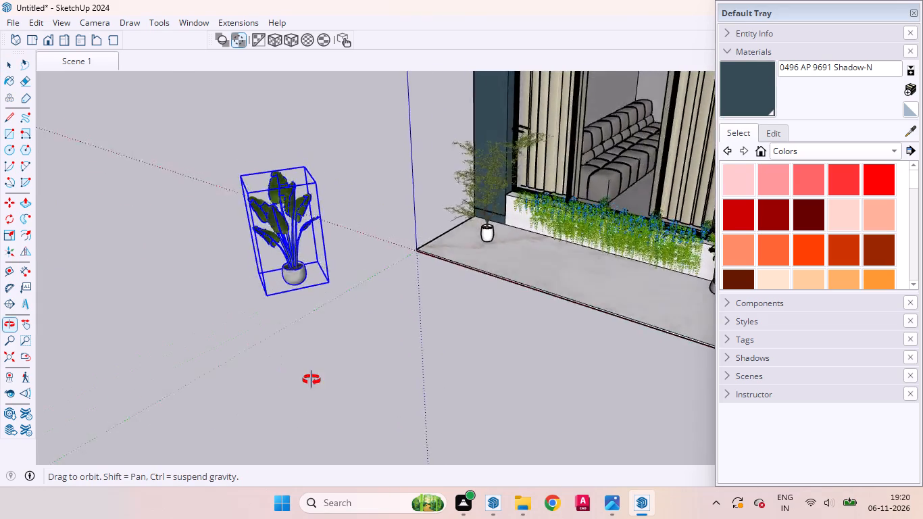
middle_click_drag(311, 380, 353, 398)
scroll(376, 359, "down", 11)
middle_click_drag(465, 266, 448, 330)
scroll(465, 270, "up", 1)
scroll(436, 326, "up", 6)
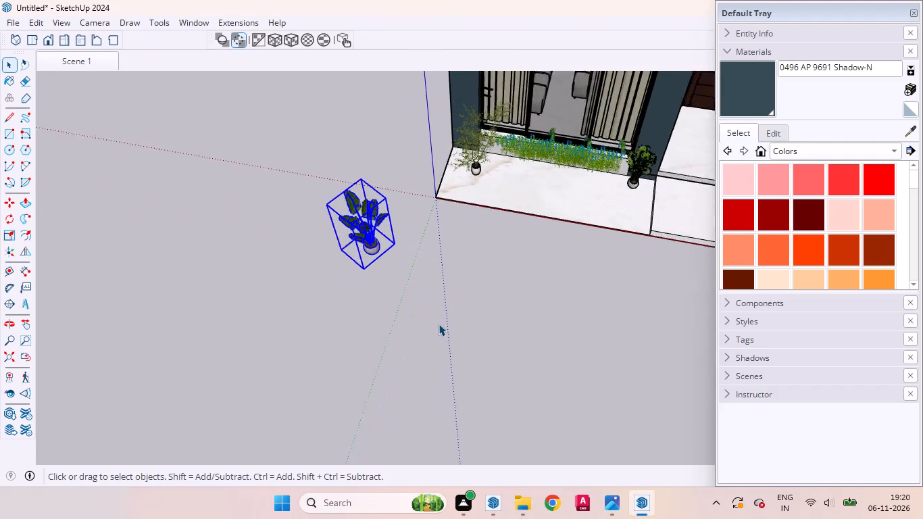
scroll(439, 324, "up", 1)
key("q")
left_click(378, 301)
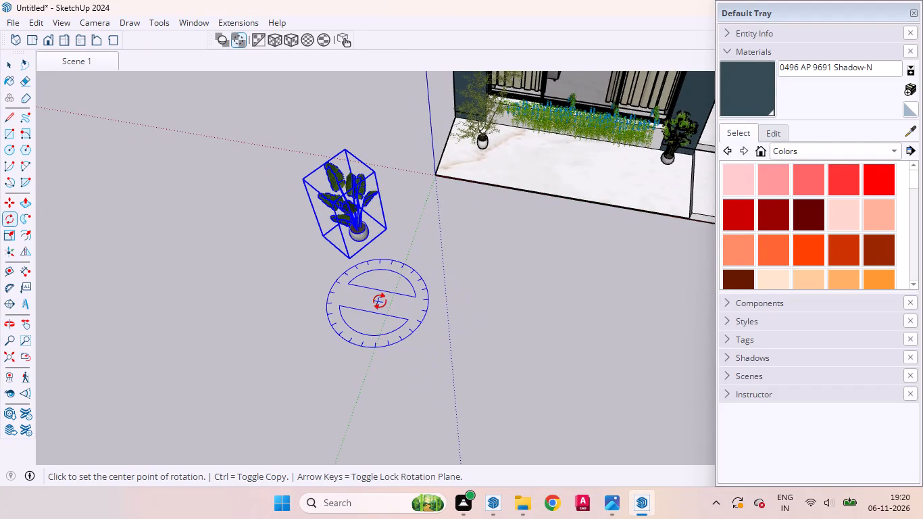
left_click(403, 300)
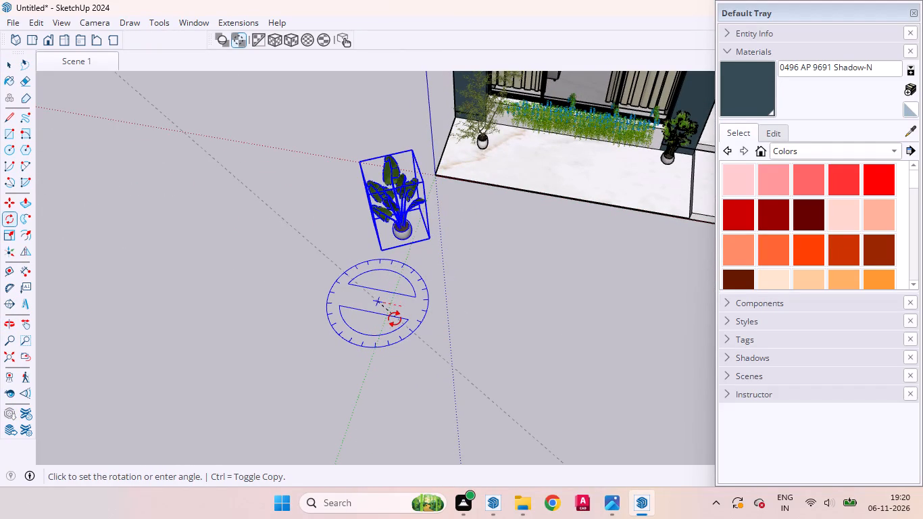
left_click(395, 319)
key("space")
left_click(493, 287)
Move the potted palm by its base corner from beside the house onto the upper porch floor near the window.
scroll(392, 248, "up", 7)
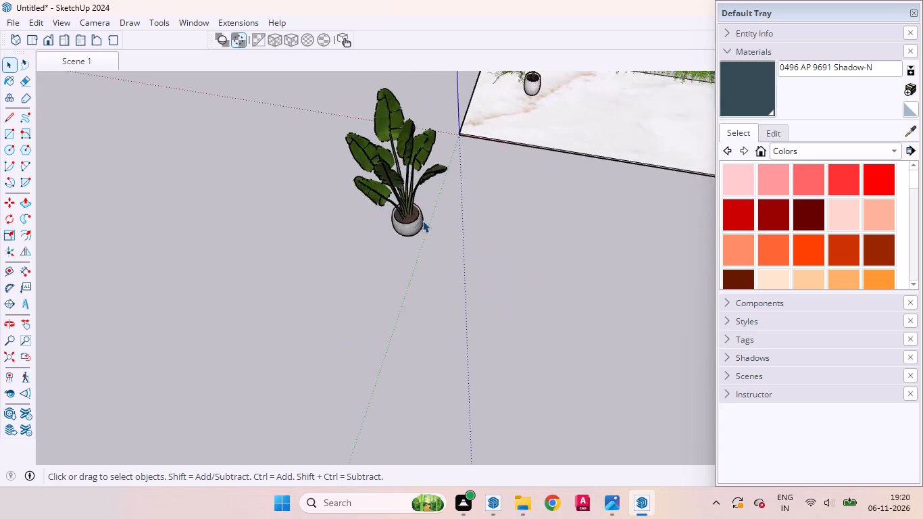
scroll(422, 220, "up", 3)
middle_click_drag(421, 237, 478, 116)
scroll(477, 116, "up", 1)
scroll(441, 291, "down", 9)
scroll(433, 333, "up", 1)
scroll(433, 333, "down", 2)
scroll(399, 241, "up", 1)
middle_click_drag(399, 240, 399, 171)
left_click(407, 199)
key("m")
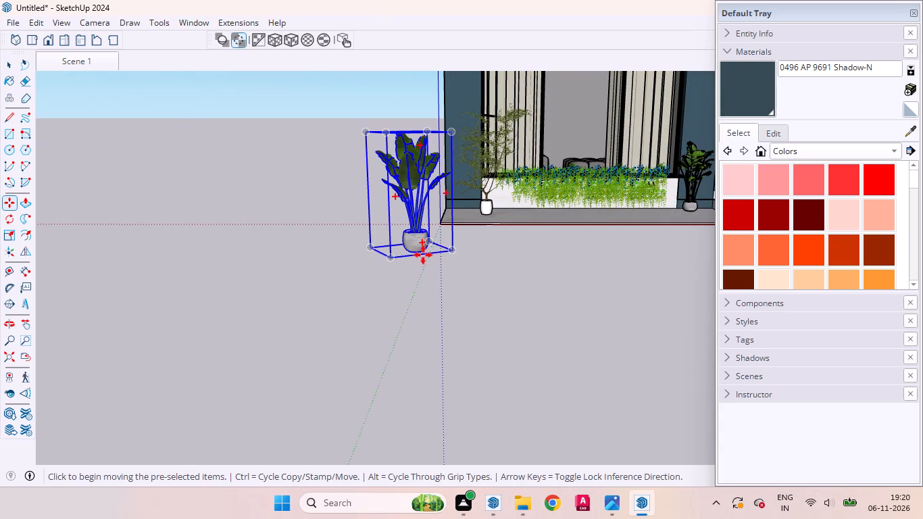
left_click(388, 257)
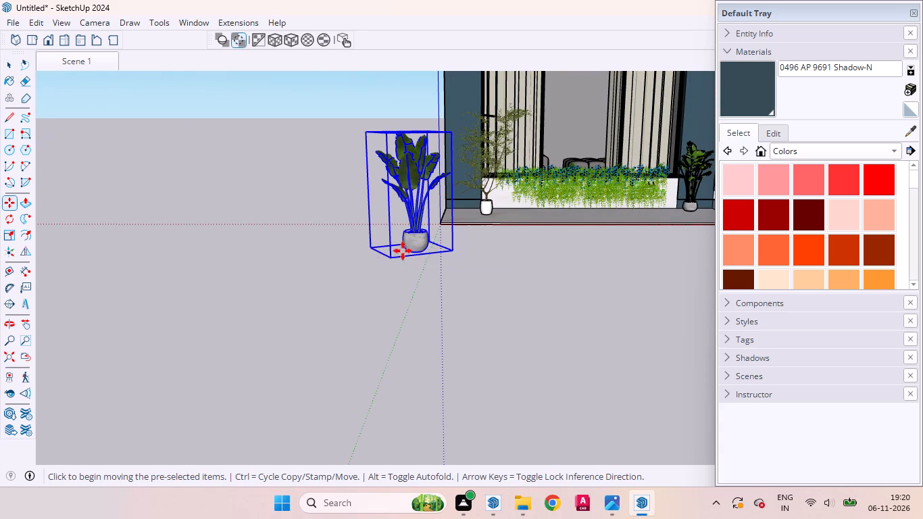
scroll(380, 286, "down", 20)
scroll(380, 286, "down", 1)
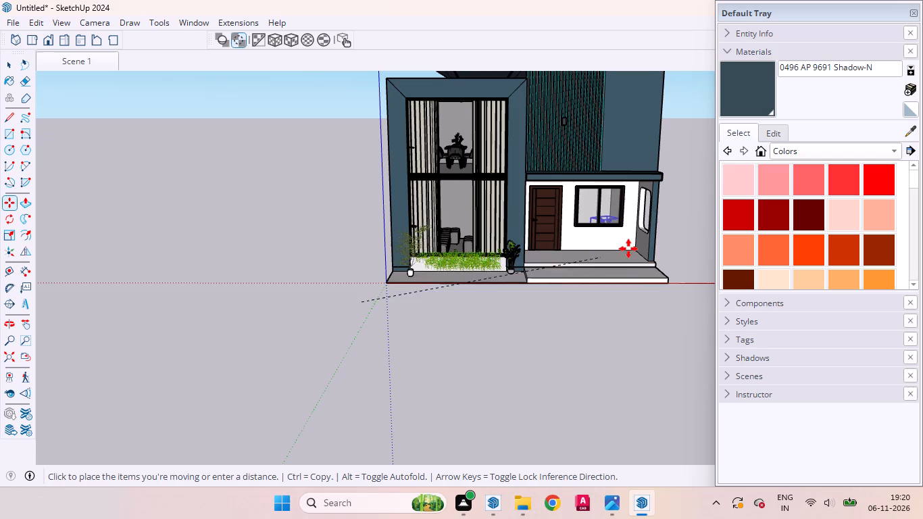
scroll(634, 245, "up", 13)
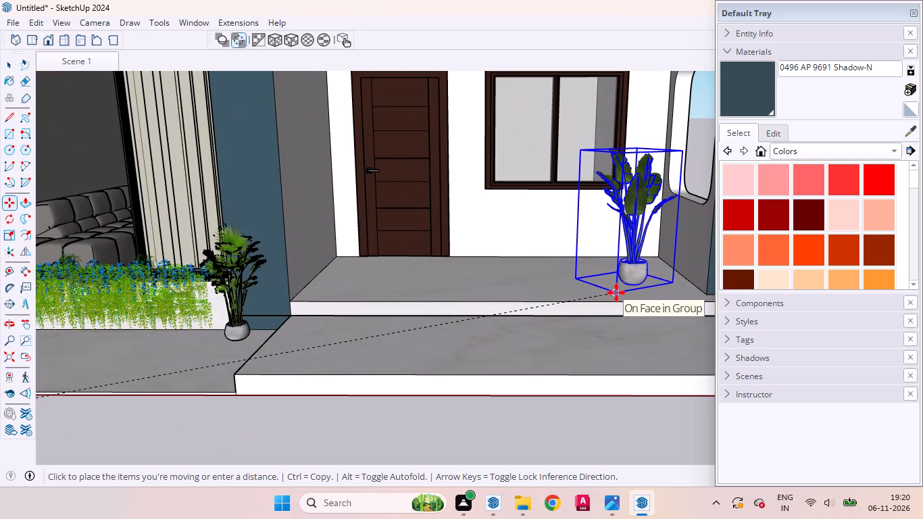
left_click(616, 293)
Move the potted palm further back on the upper porch floor, toward the corner beside the window.
scroll(655, 255, "up", 2)
middle_click_drag(645, 296, 804, 389)
scroll(575, 285, "up", 5)
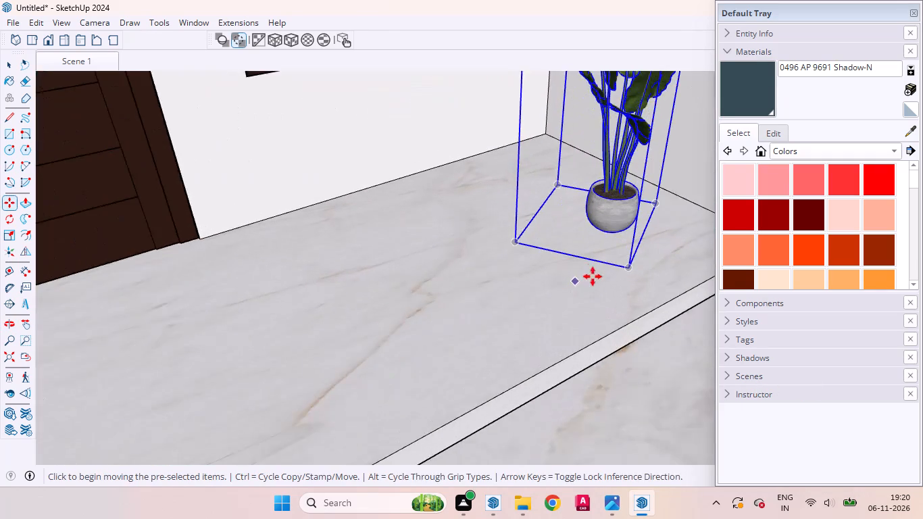
scroll(593, 276, "up", 3)
left_click(626, 271)
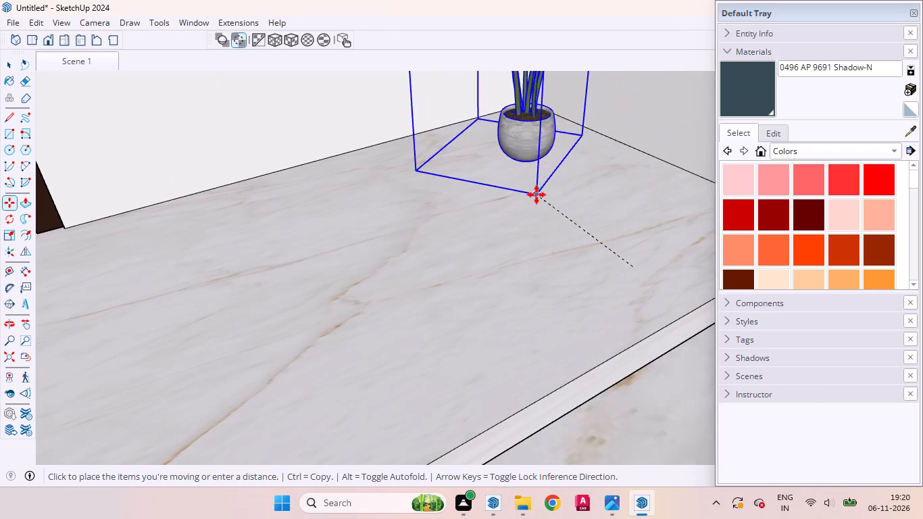
left_click(515, 191)
middle_click_drag(531, 221, 371, 297)
scroll(371, 297, "up", 1)
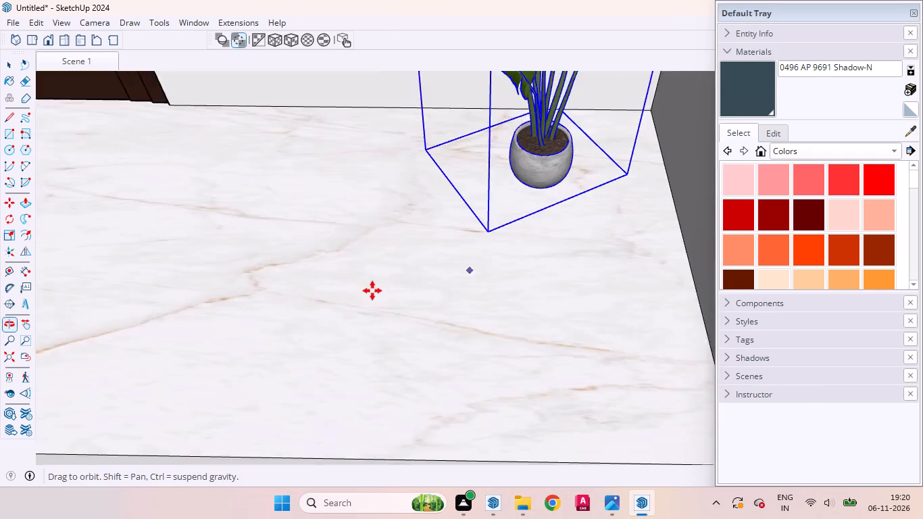
scroll(386, 288, "down", 13)
scroll(400, 277, "up", 1)
scroll(400, 277, "down", 4)
middle_click_drag(414, 314, 474, 165)
scroll(474, 165, "up", 1)
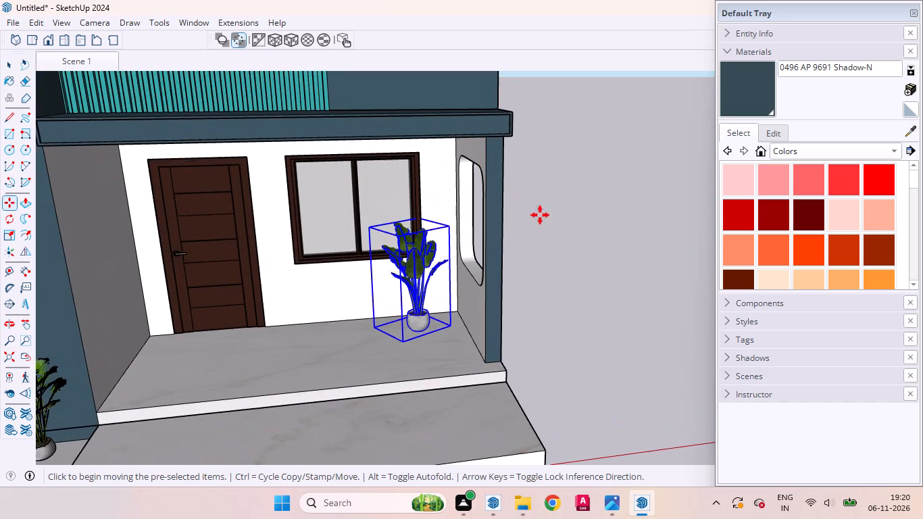
key("space")
Rotate the potted palm slightly clockwise about a point on the upper porch floor in front of the door.
middle_click_drag(474, 273, 453, 357)
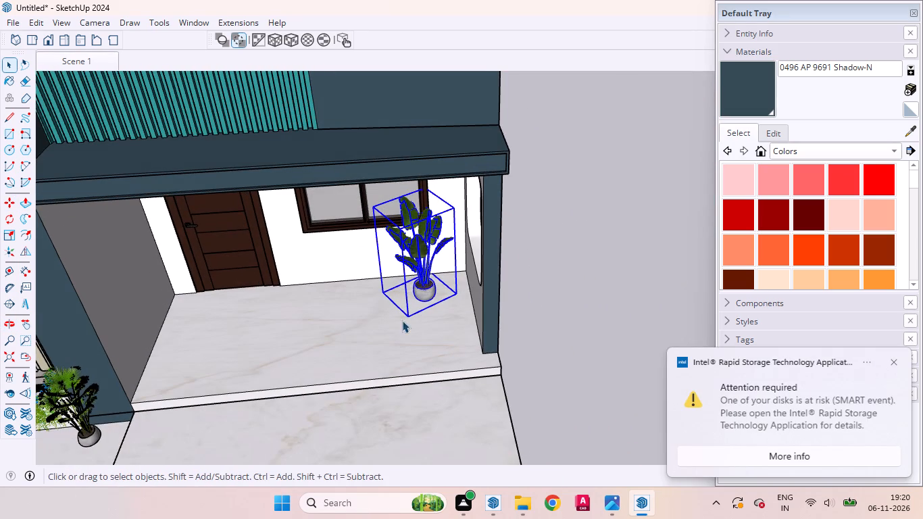
key("q")
left_click(286, 345)
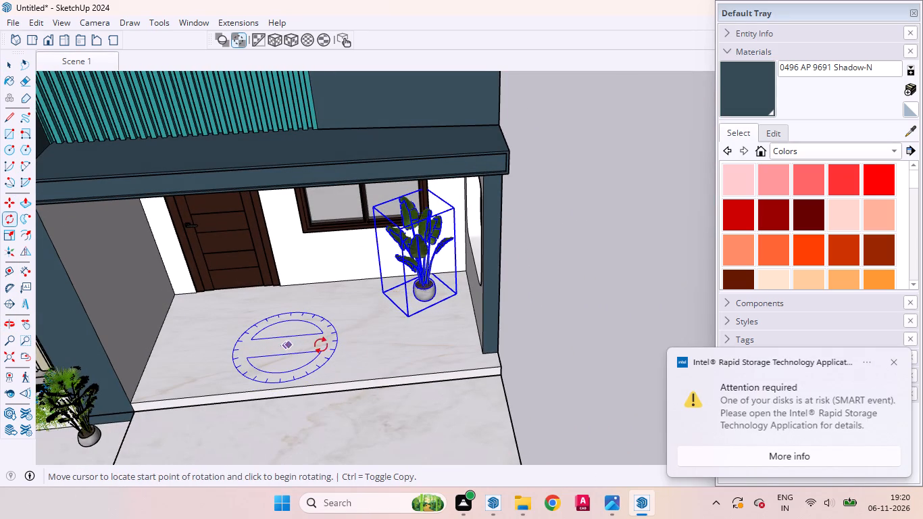
left_click(366, 345)
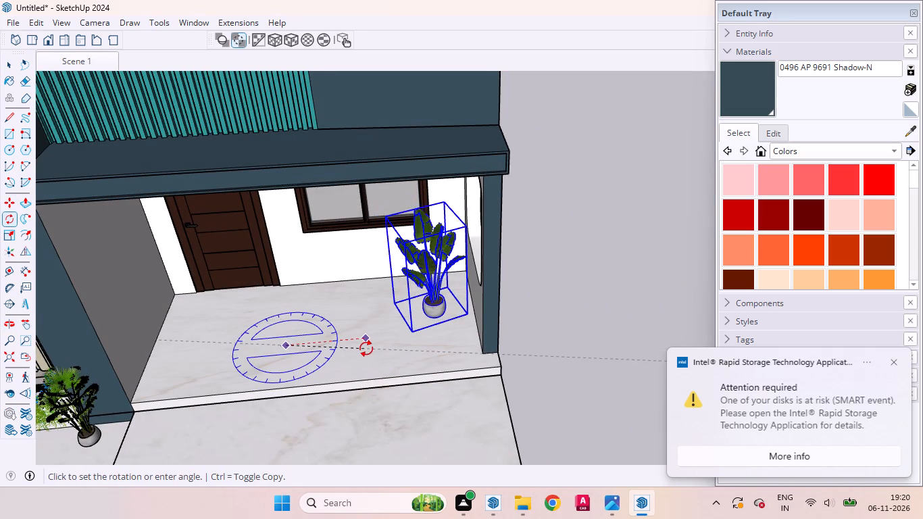
left_click(366, 351)
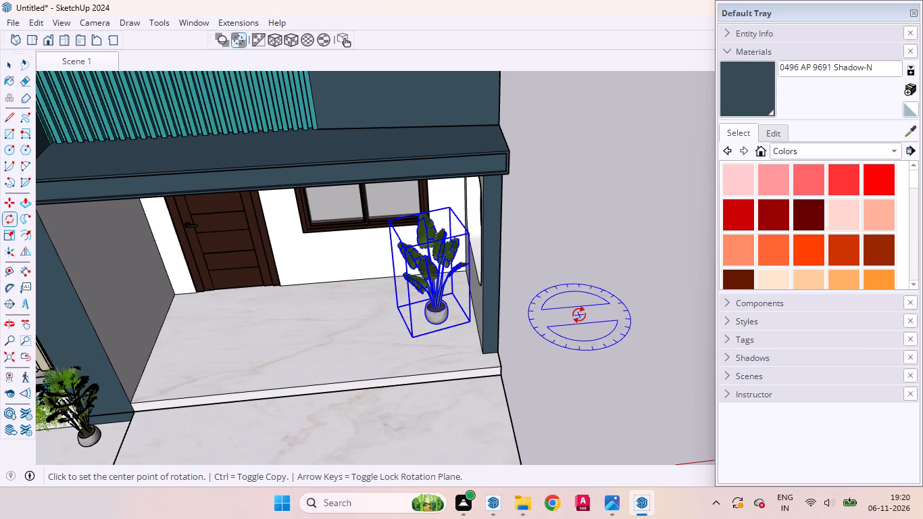
key("space")
Move the potted palm back along the green axis toward the wall below the window, and deselect it.
key("m")
left_click(427, 347)
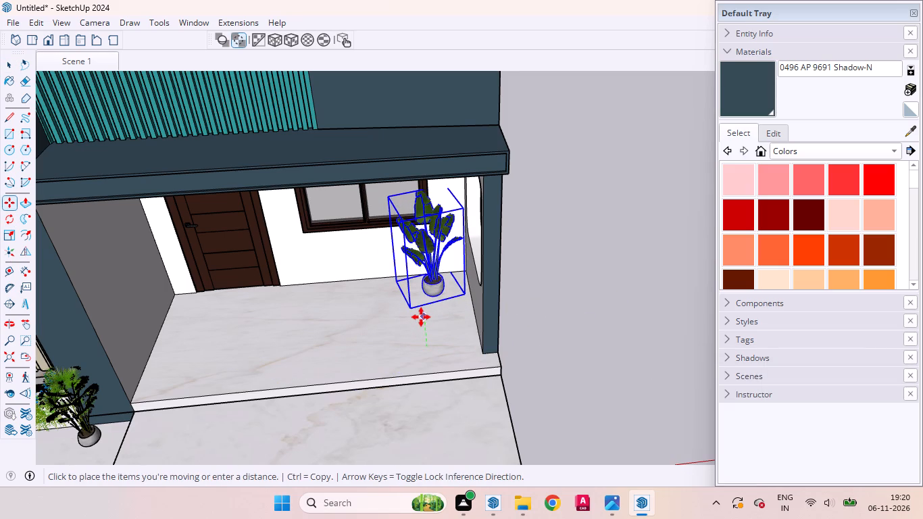
left_click(421, 315)
key("space")
left_click(586, 299)
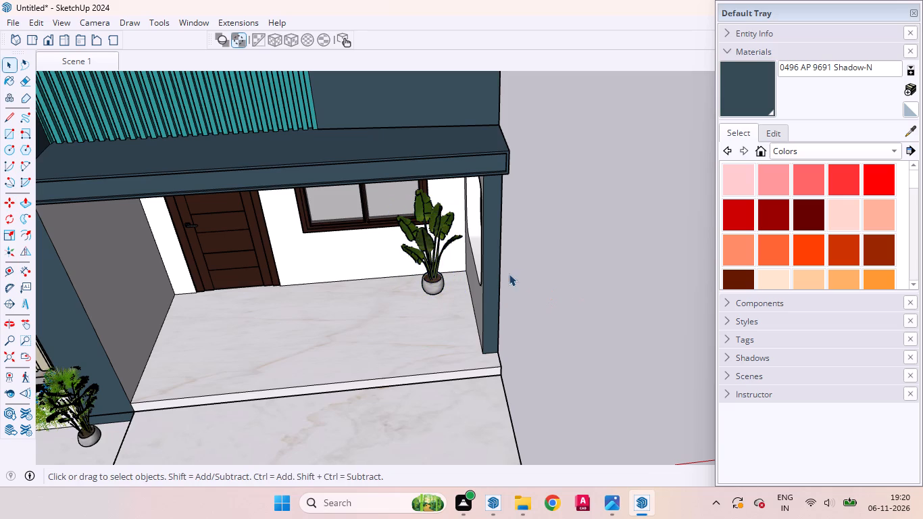
Return to the Scene 1 view of the house front.
middle_click_drag(424, 280, 380, 157)
scroll(498, 239, "down", 10)
left_click(75, 56)
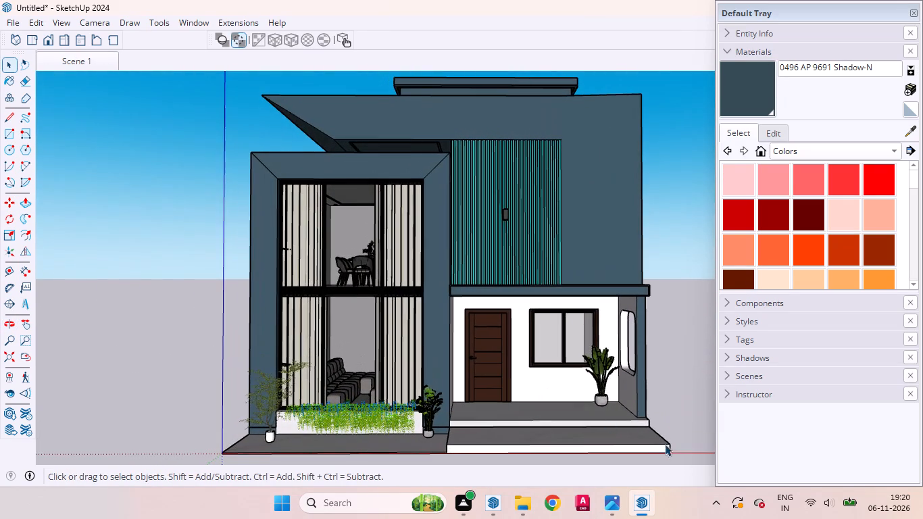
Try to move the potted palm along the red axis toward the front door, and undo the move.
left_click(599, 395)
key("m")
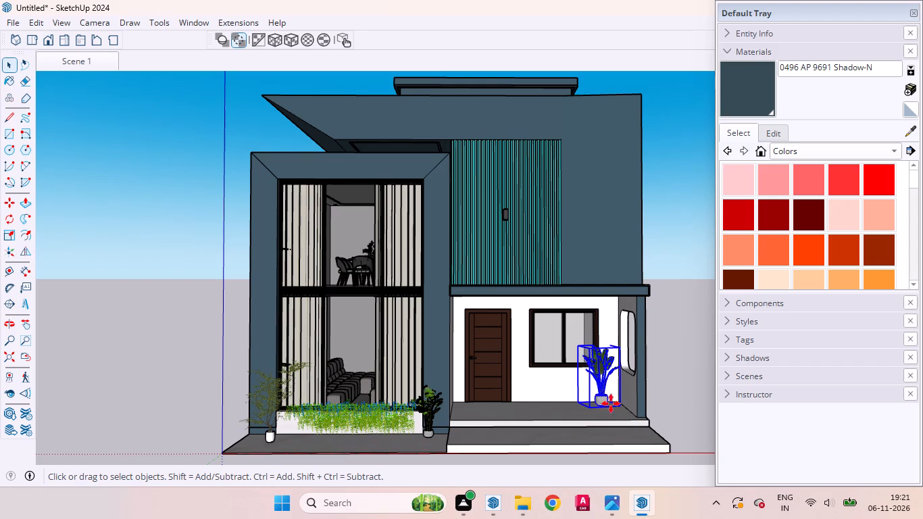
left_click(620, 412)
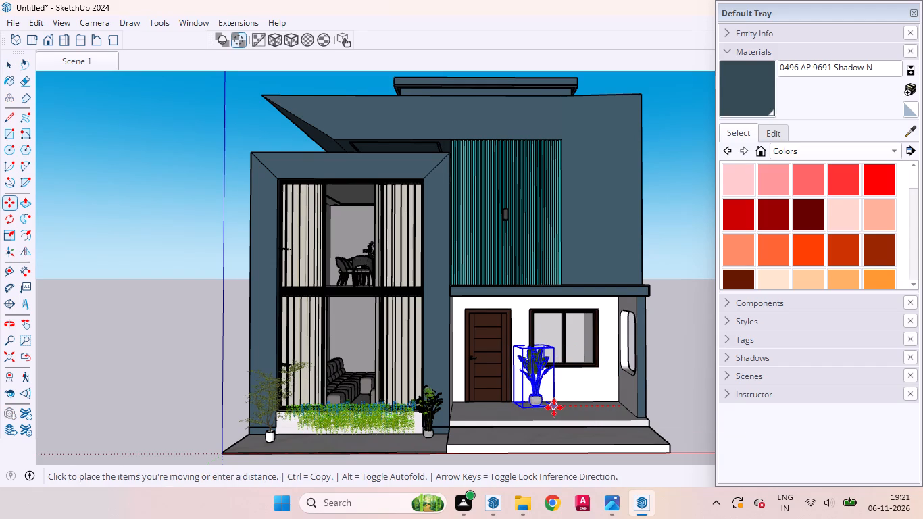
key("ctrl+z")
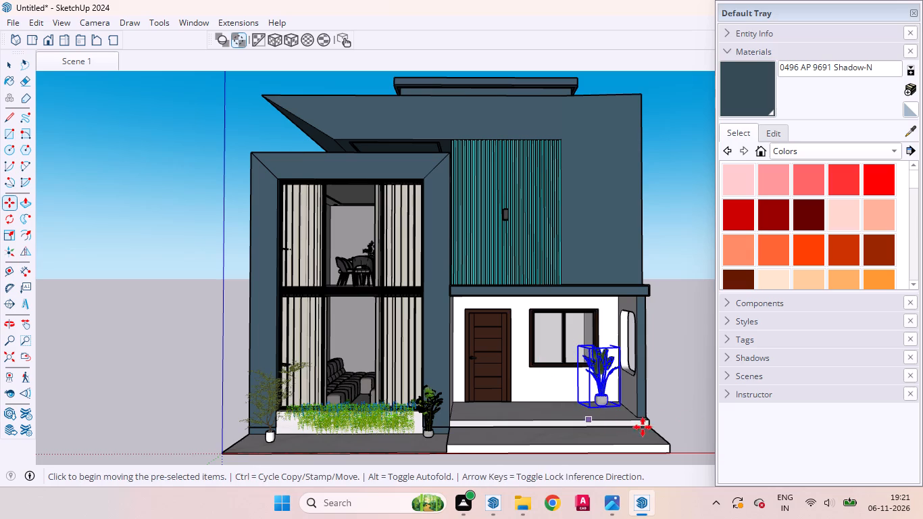
Leave the Move tool and deselect the potted palm on the porch.
key("space")
left_click(698, 346)
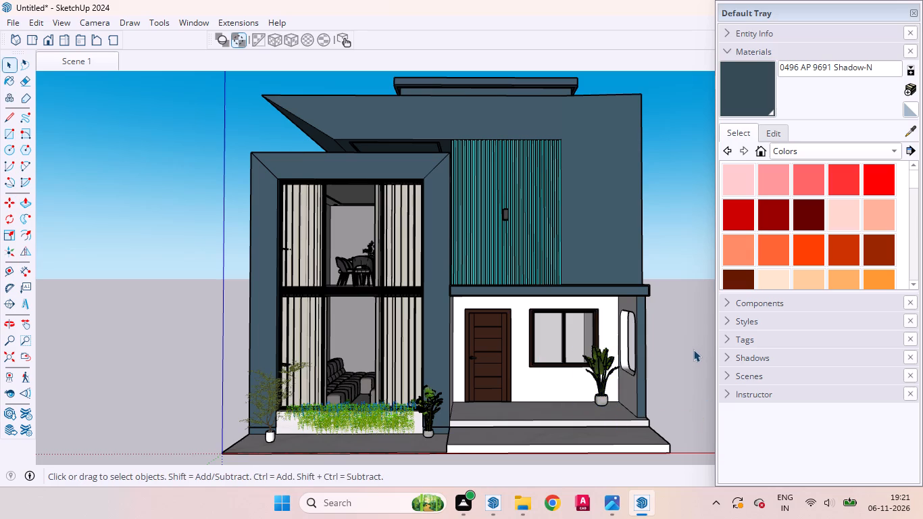
Paint the low slab strip in front of the planter with Grass Dark Green from the Landscaping, Fencing and Vegetation materials.
scroll(374, 280, "down", 5)
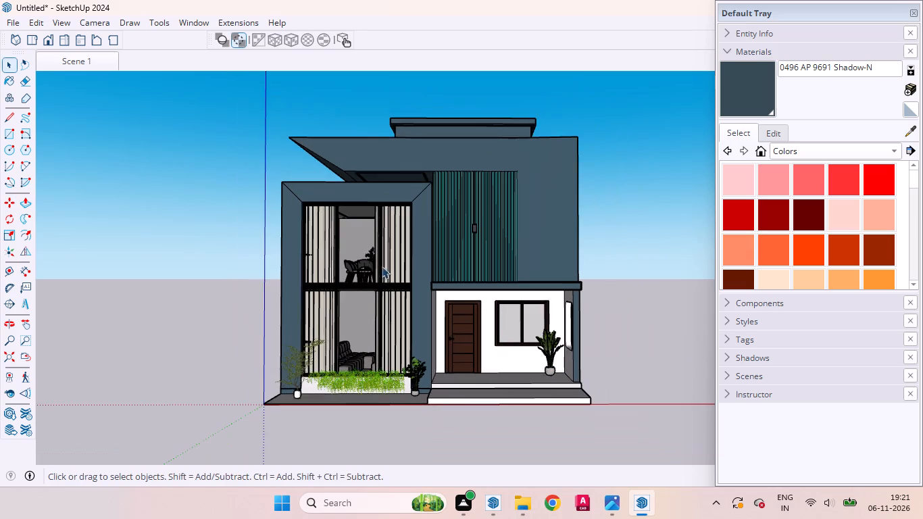
middle_click_drag(369, 339, 409, 449)
scroll(410, 443, "up", 4)
left_click(379, 399)
double_click(379, 407)
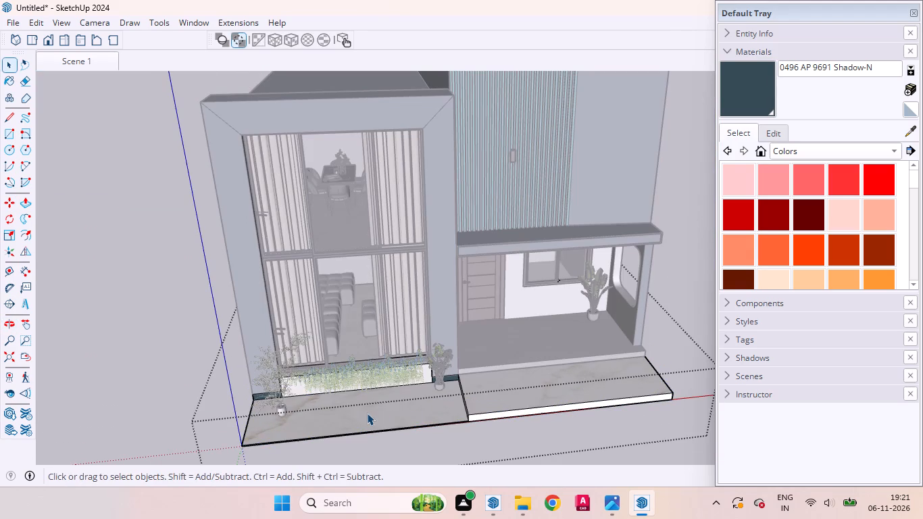
left_click(368, 413)
left_click(898, 149)
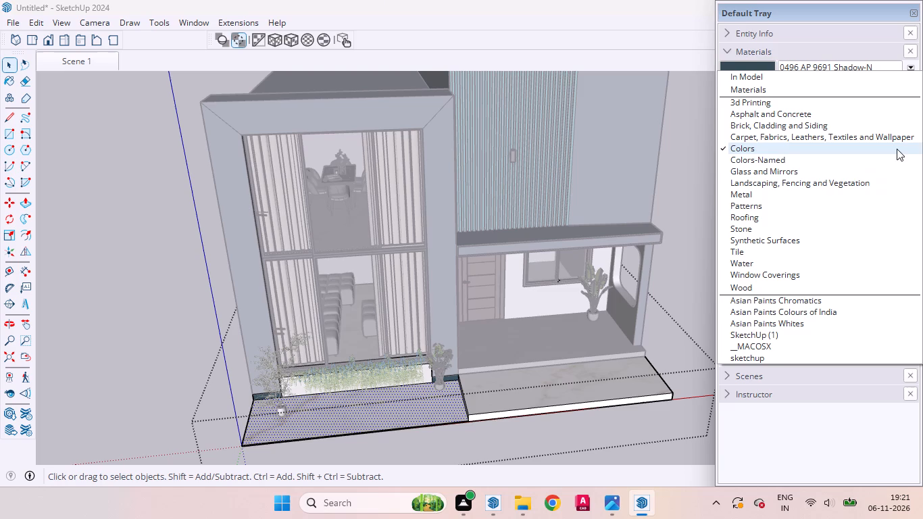
left_click(766, 184)
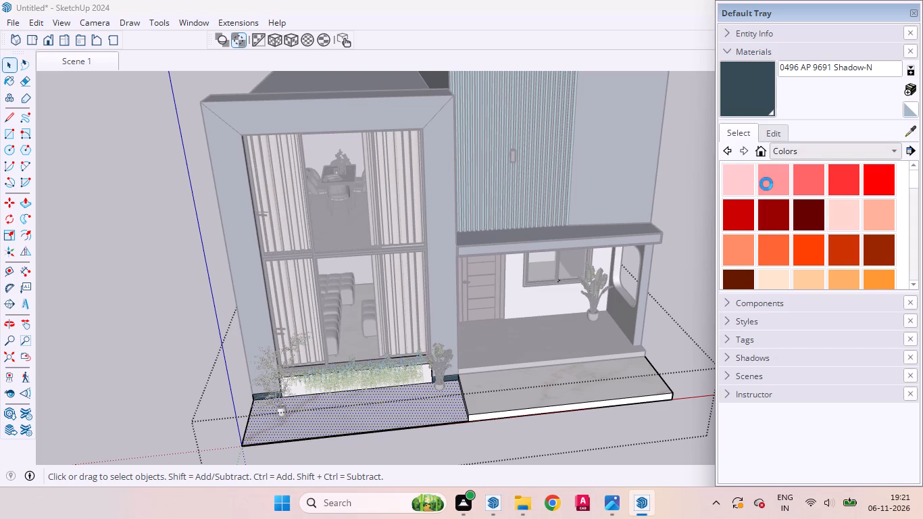
left_click(769, 251)
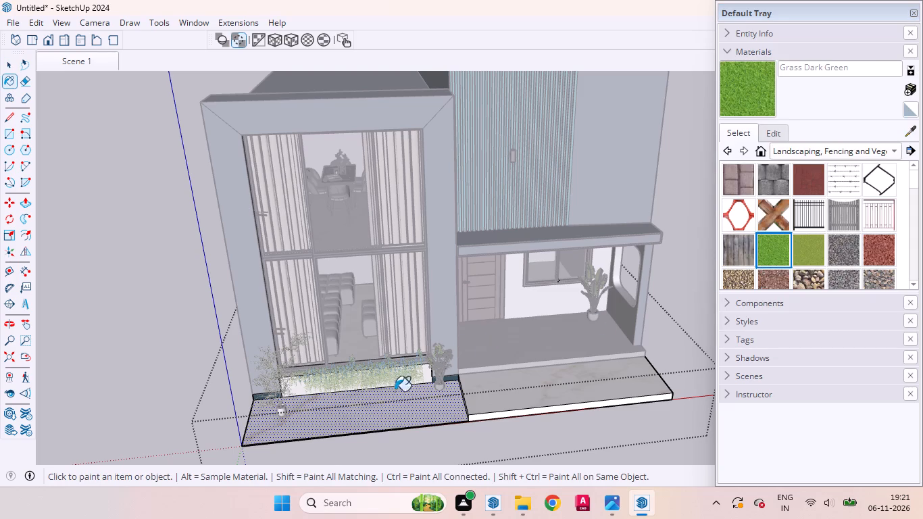
left_click(379, 410)
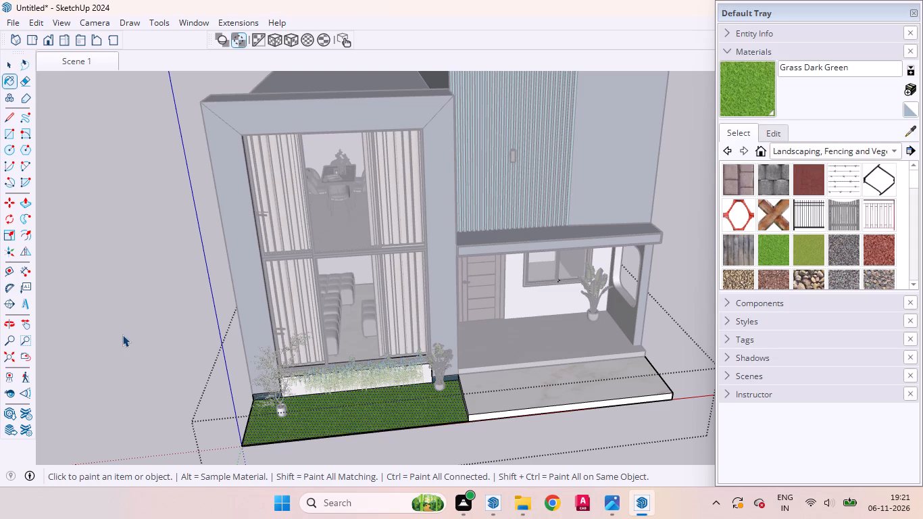
key("space")
left_click(122, 339)
left_click(118, 326)
Examine the grass strip, hanging planter and potted plants at the house front up close and from a distance.
scroll(343, 393, "up", 11)
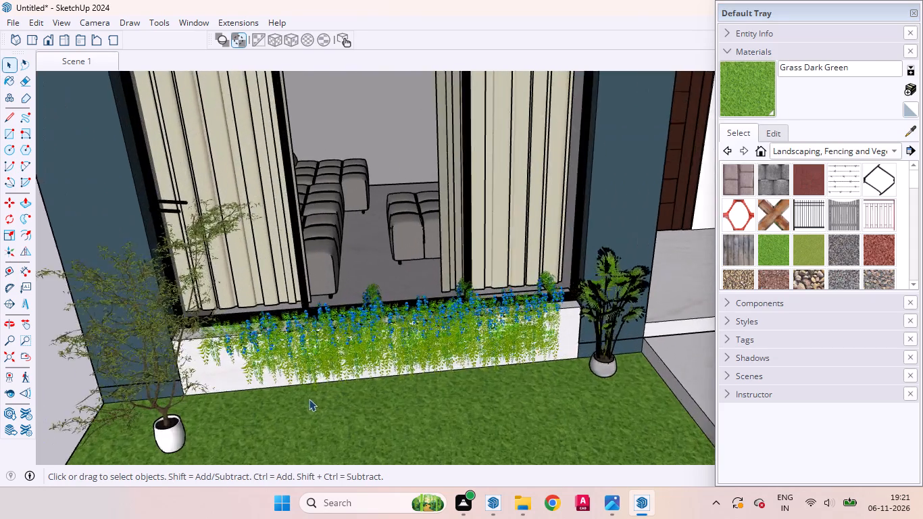
scroll(309, 399, "up", 2)
middle_click_drag(230, 391, 293, 347)
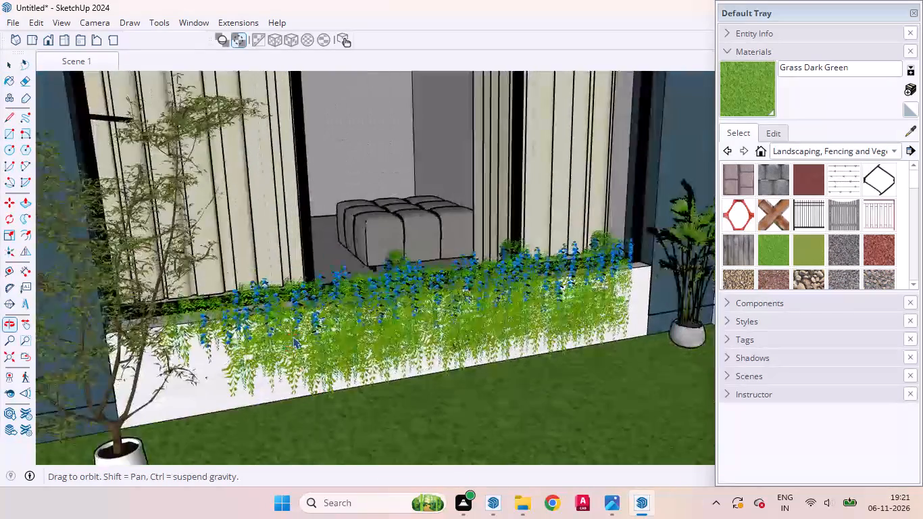
scroll(293, 337, "down", 13)
middle_click_drag(409, 414, 322, 388)
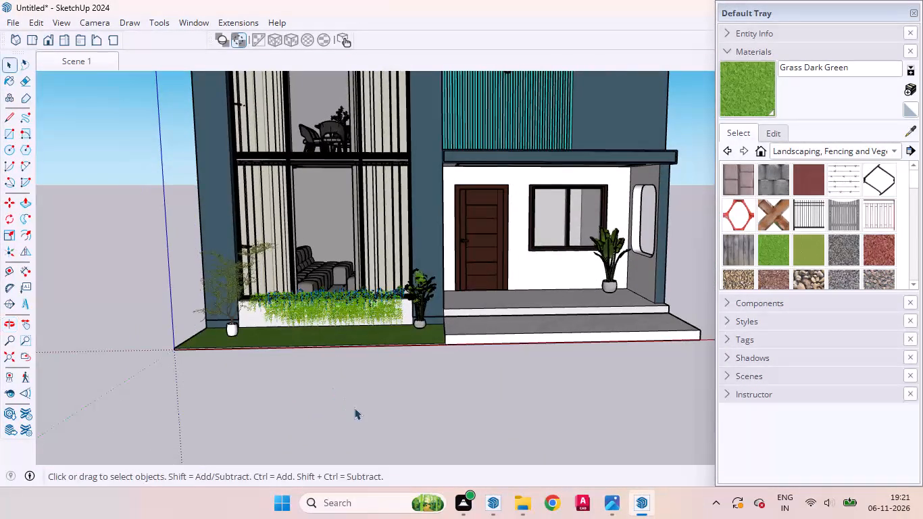
left_click(355, 407)
scroll(264, 370, "down", 2)
scroll(262, 372, "up", 1)
scroll(262, 372, "down", 3)
scroll(490, 349, "up", 6)
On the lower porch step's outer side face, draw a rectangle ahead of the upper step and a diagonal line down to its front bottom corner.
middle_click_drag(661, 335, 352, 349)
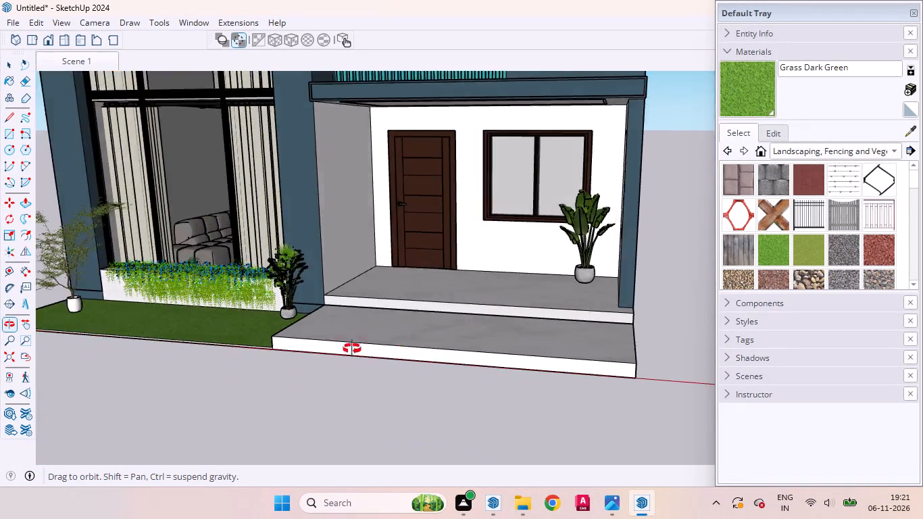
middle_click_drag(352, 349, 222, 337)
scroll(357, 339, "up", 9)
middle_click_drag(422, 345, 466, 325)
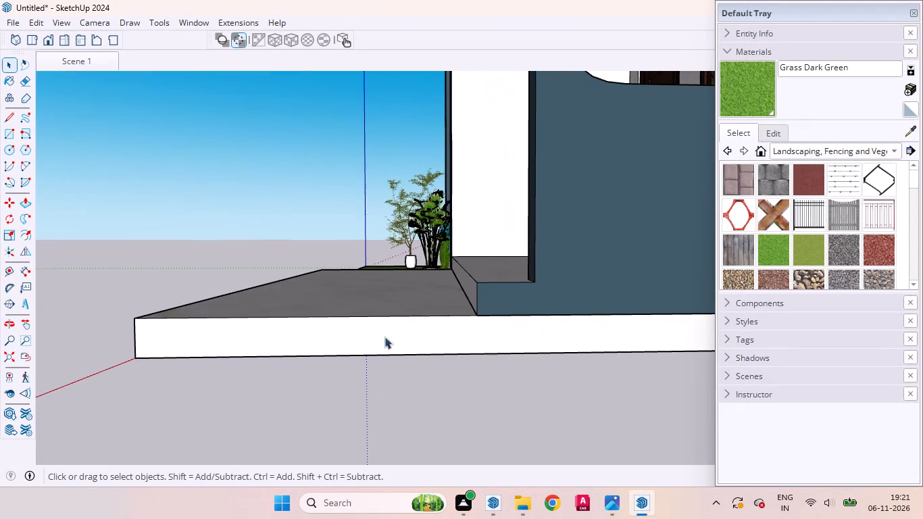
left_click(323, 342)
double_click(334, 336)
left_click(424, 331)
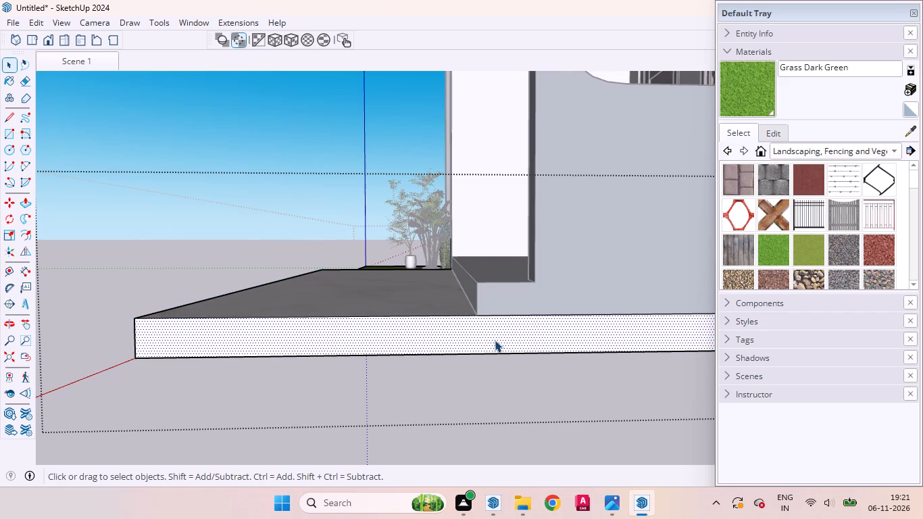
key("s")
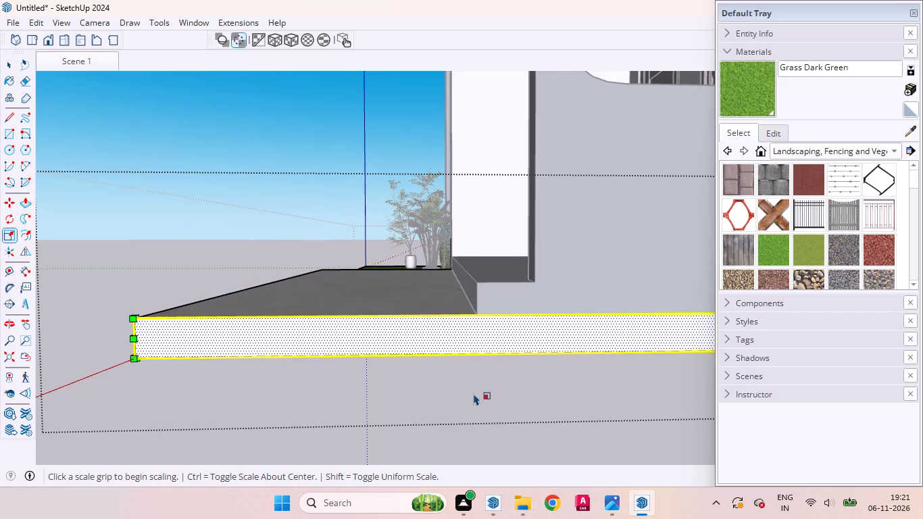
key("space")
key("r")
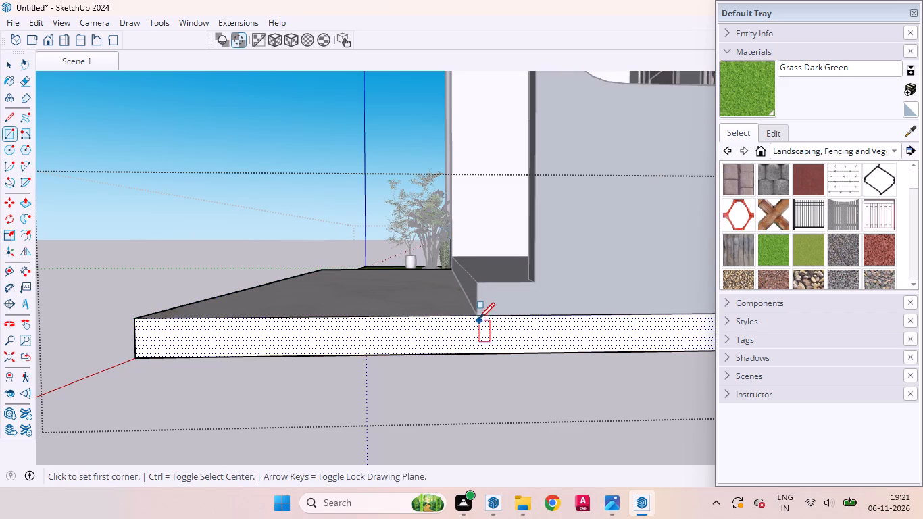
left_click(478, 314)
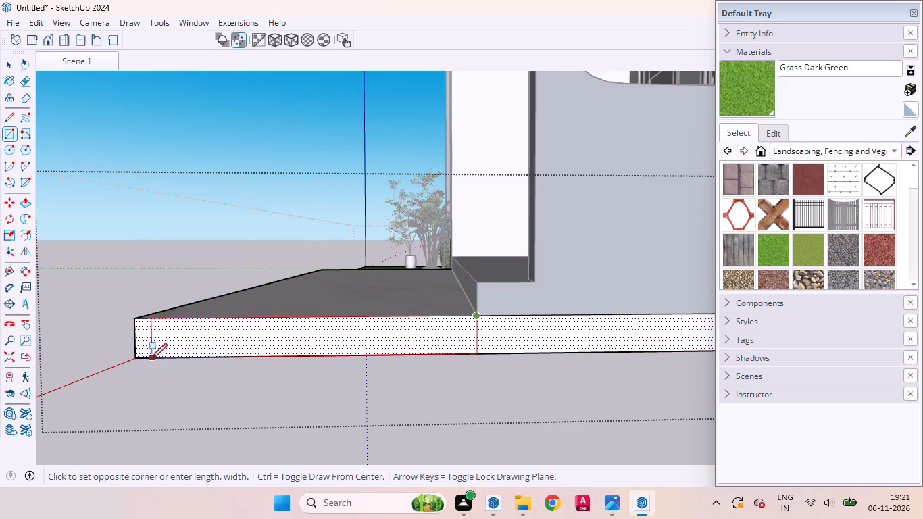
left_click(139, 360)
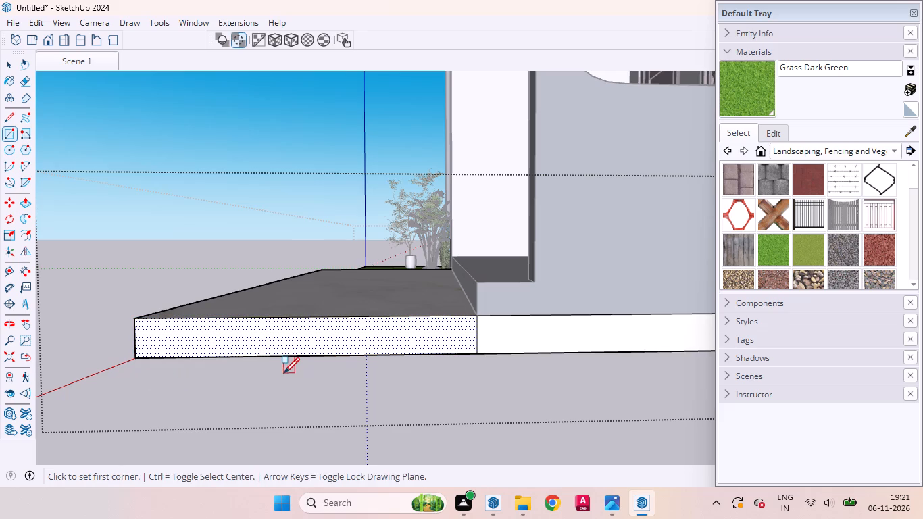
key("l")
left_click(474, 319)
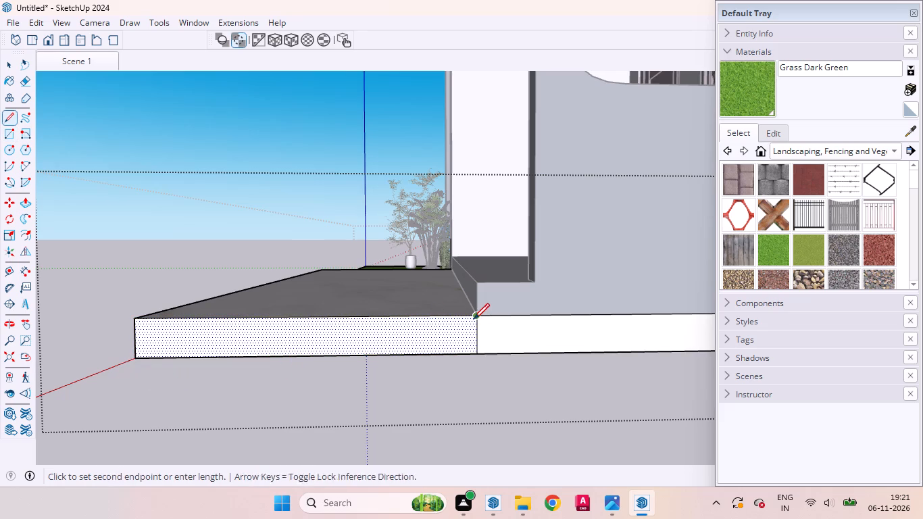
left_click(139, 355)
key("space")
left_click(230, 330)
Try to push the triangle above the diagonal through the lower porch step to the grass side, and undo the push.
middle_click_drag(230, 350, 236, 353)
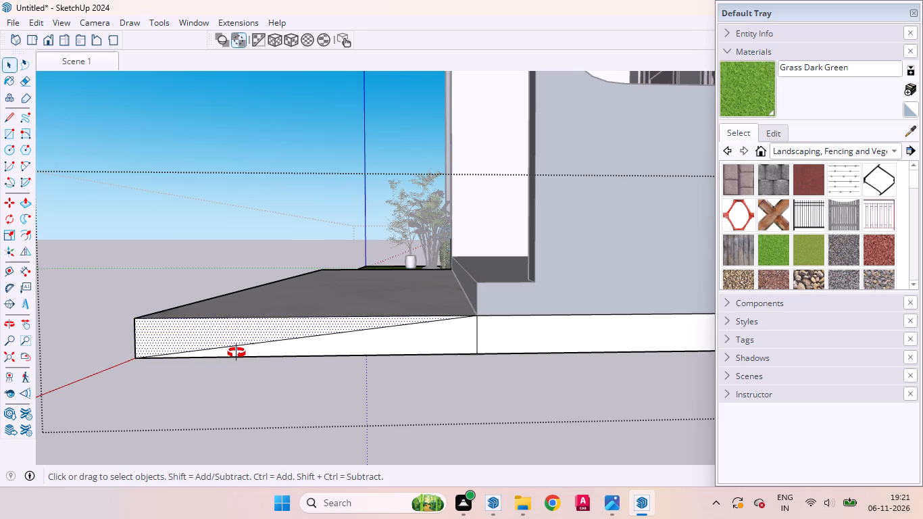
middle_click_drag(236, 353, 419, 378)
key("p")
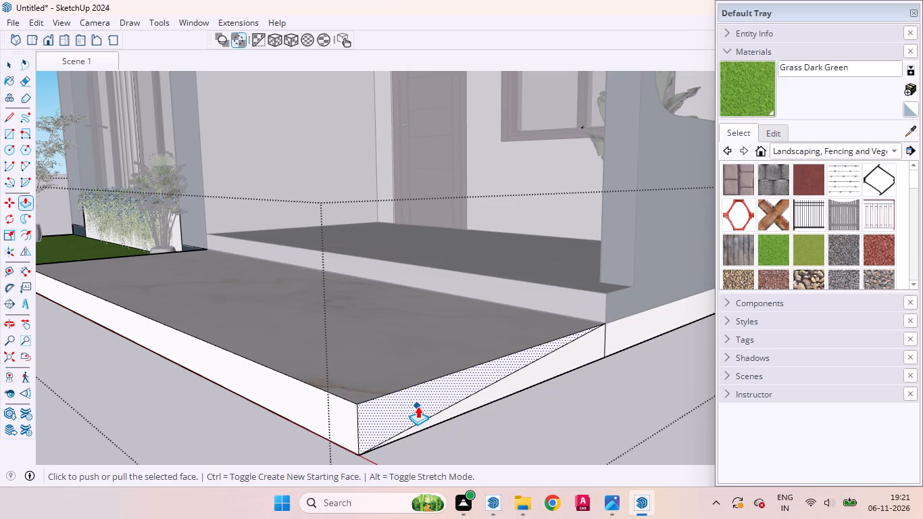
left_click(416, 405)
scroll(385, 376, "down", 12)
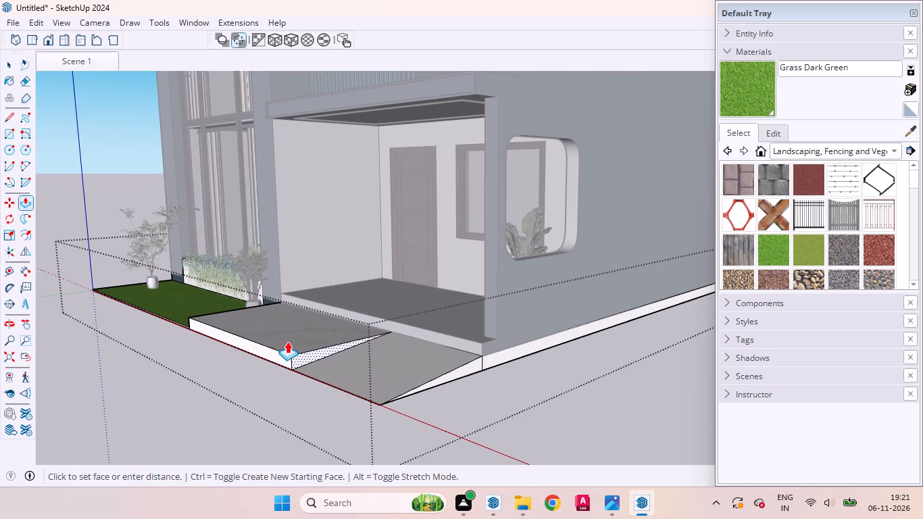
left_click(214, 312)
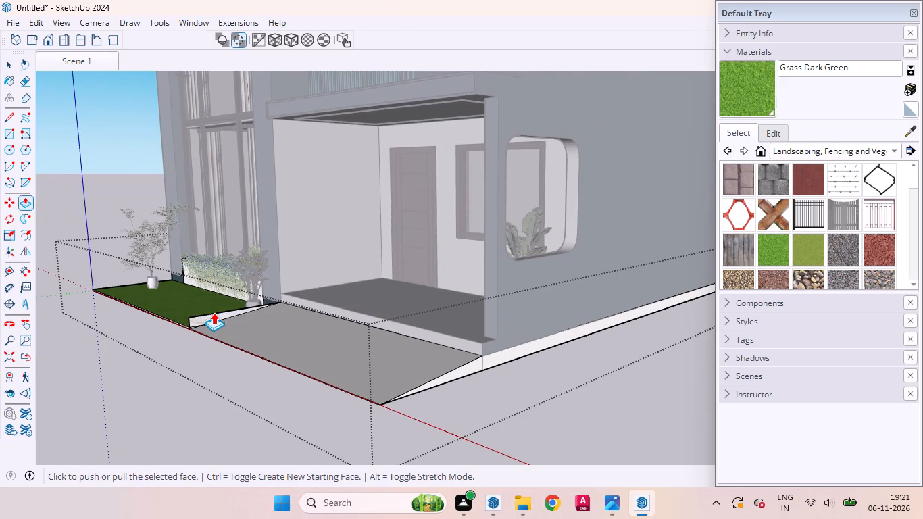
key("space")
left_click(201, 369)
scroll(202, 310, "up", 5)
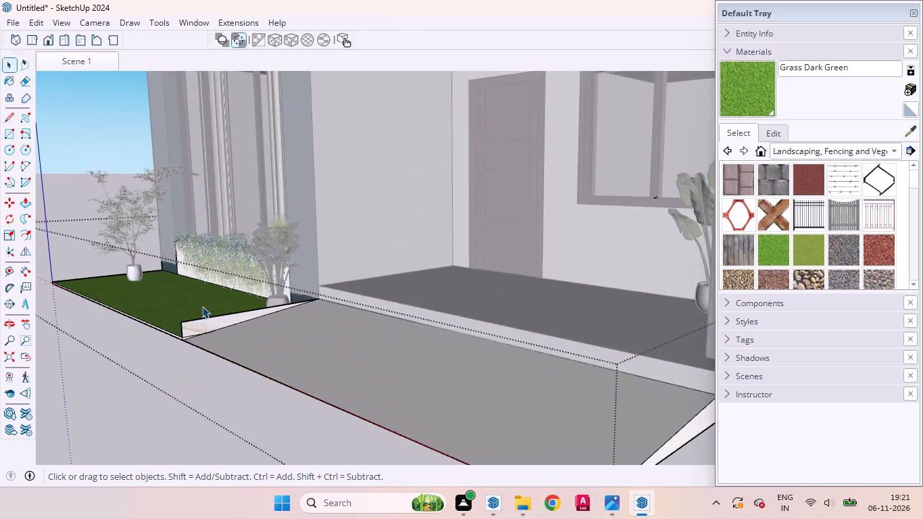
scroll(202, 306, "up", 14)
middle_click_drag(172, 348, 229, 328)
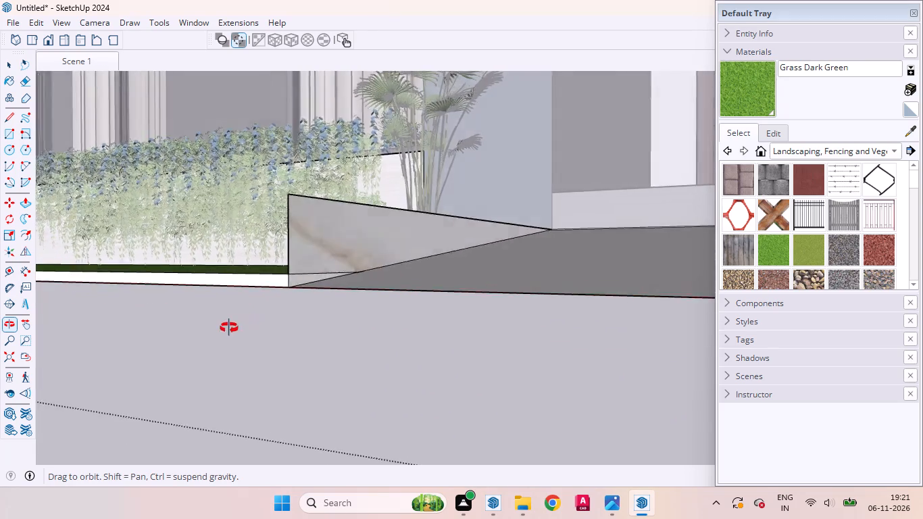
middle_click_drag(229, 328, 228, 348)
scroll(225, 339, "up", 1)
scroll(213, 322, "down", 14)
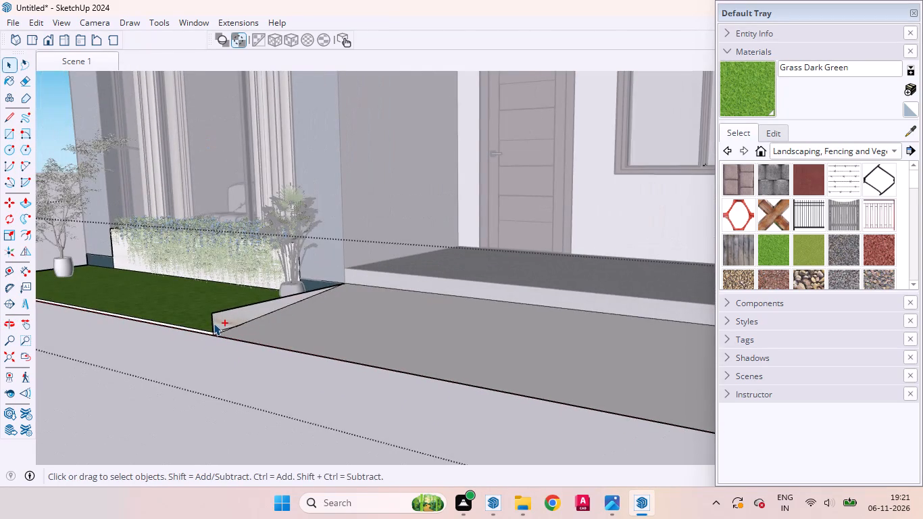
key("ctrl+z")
Draw a diagonal line across the lower step's grass-side face, from its top back corner to the front corner at grass level.
scroll(213, 335, "down", 4)
middle_click_drag(221, 349, 591, 367)
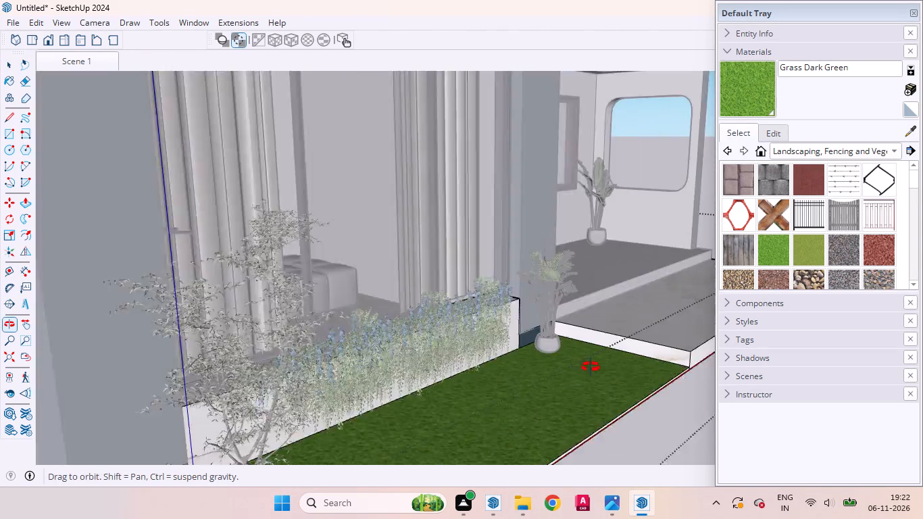
middle_click_drag(591, 367, 592, 366)
scroll(593, 362, "down", 1)
scroll(524, 320, "down", 6)
scroll(664, 350, "up", 4)
scroll(664, 350, "down", 2)
scroll(664, 350, "up", 15)
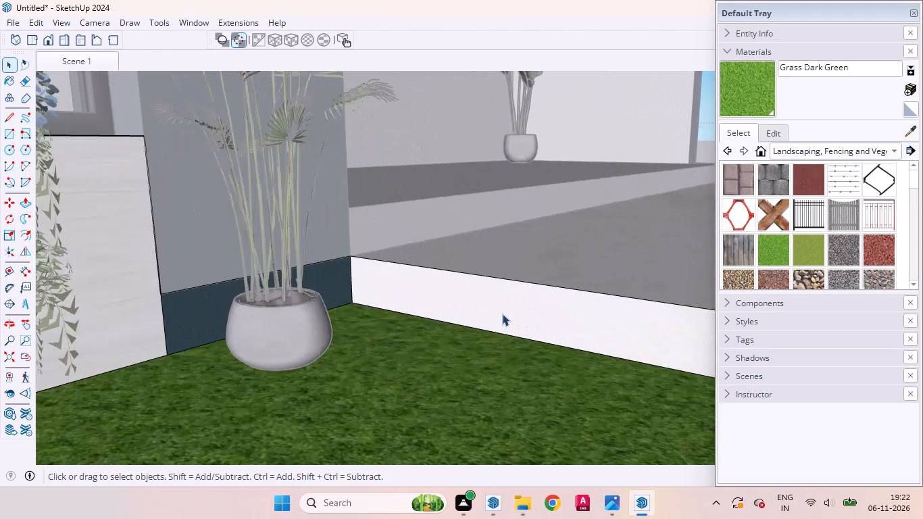
left_click(502, 314)
scroll(340, 283, "down", 4)
scroll(336, 272, "up", 2)
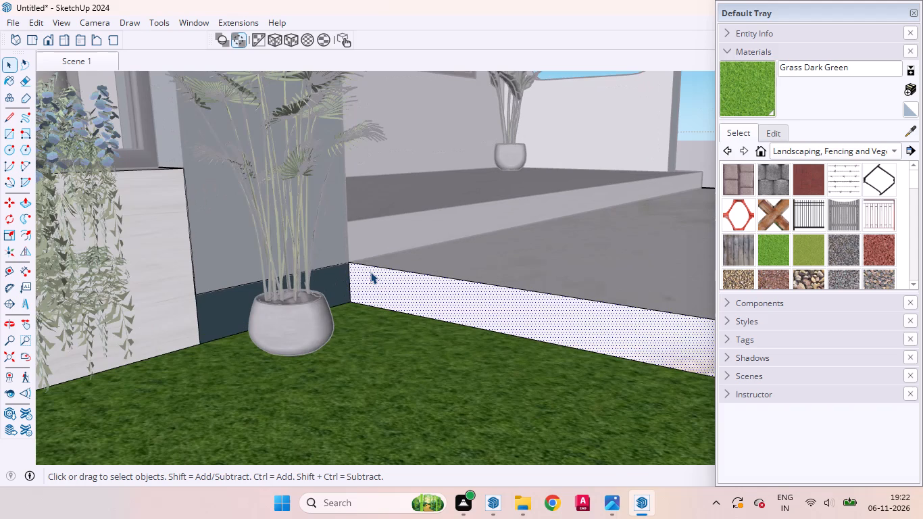
key("l")
left_click(354, 257)
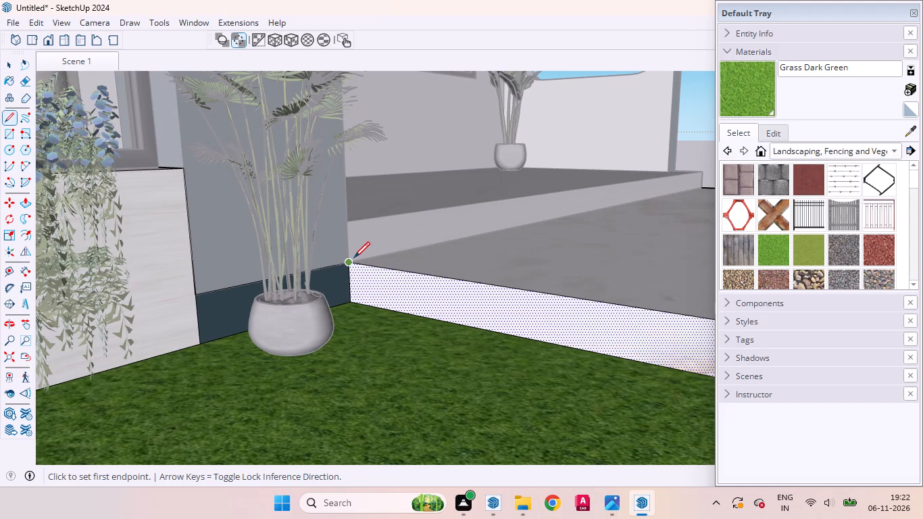
scroll(373, 272, "down", 5)
scroll(351, 261, "up", 9)
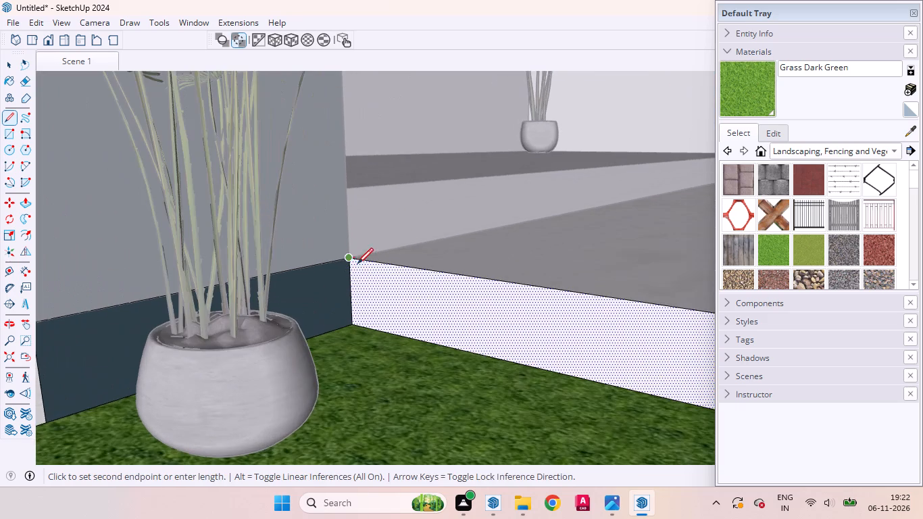
scroll(364, 299, "down", 18)
scroll(366, 291, "up", 1)
scroll(366, 291, "down", 2)
scroll(366, 291, "up", 1)
scroll(366, 291, "down", 1)
scroll(508, 328, "up", 4)
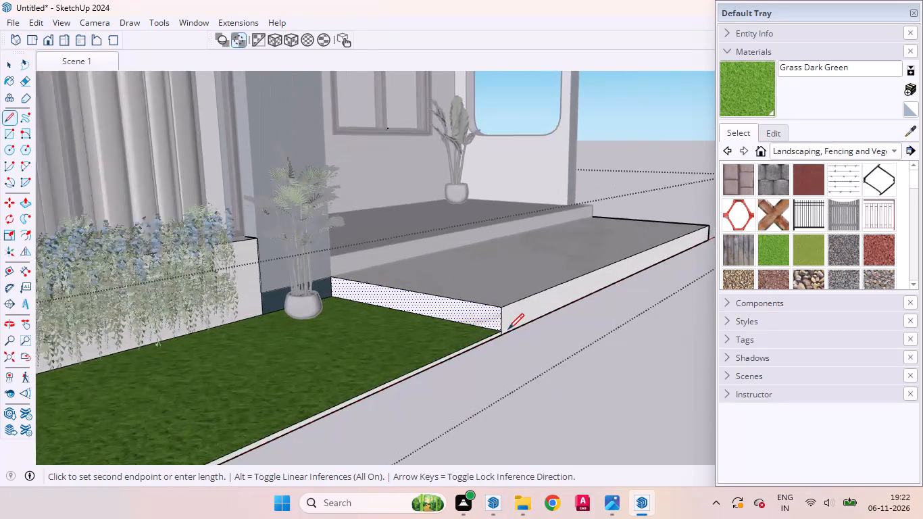
scroll(508, 329, "up", 20)
scroll(508, 329, "up", 4)
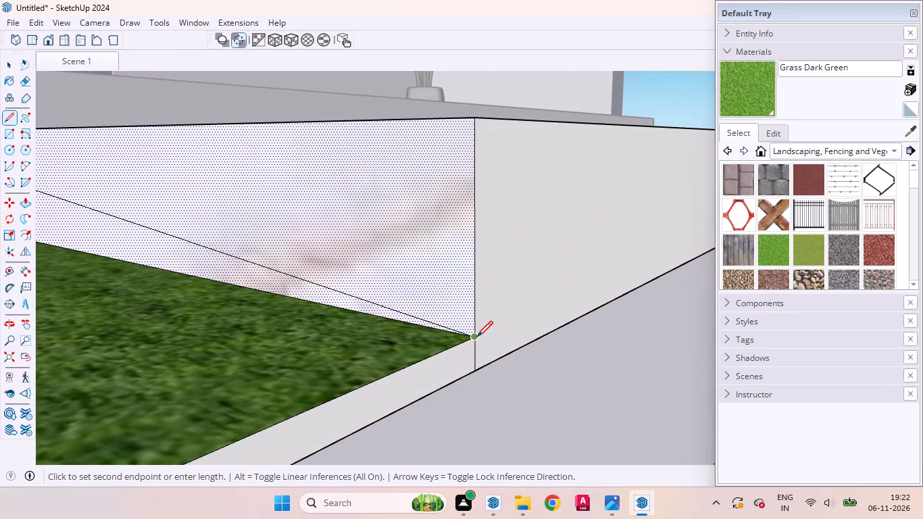
left_click(477, 337)
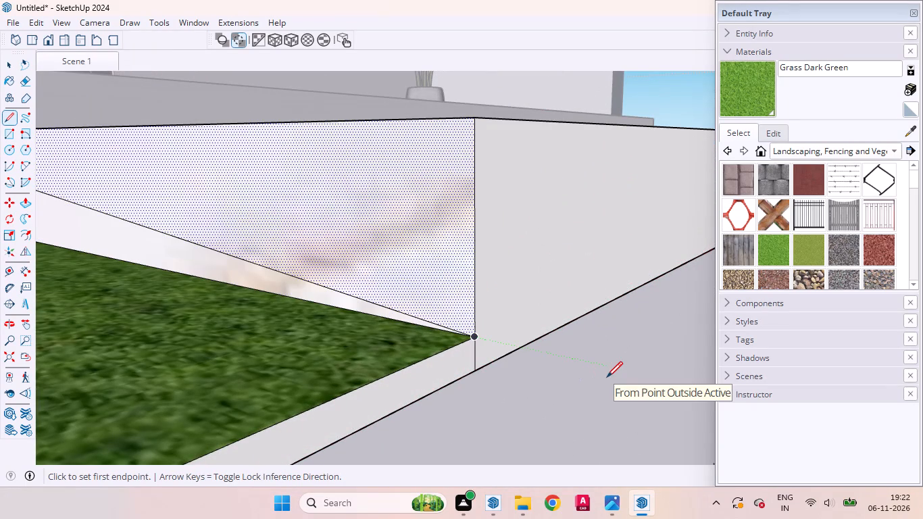
Push the triangle above the diagonal through to the step's far end, turning the lower porch step into a sloped ramp.
key("space")
key("p")
left_click(451, 262)
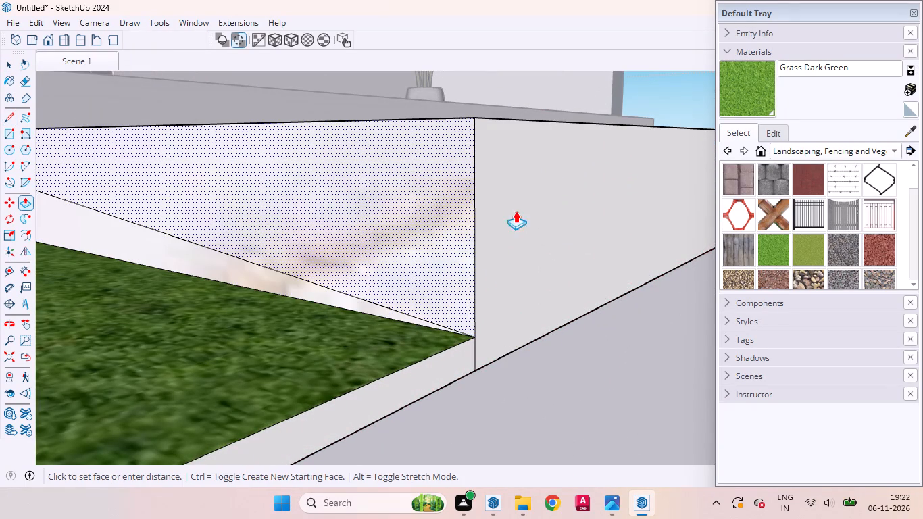
scroll(497, 236, "down", 14)
middle_click_drag(530, 251, 393, 307)
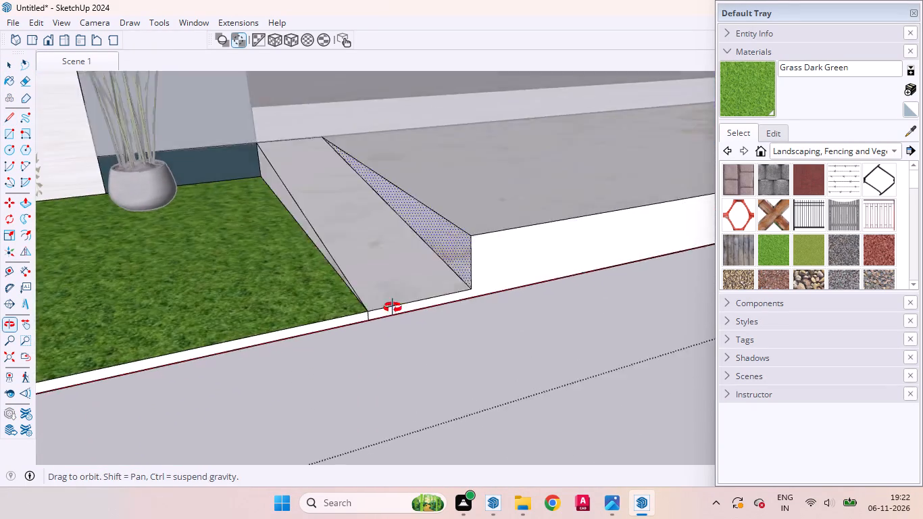
middle_click_drag(393, 307, 371, 318)
scroll(380, 301, "down", 17)
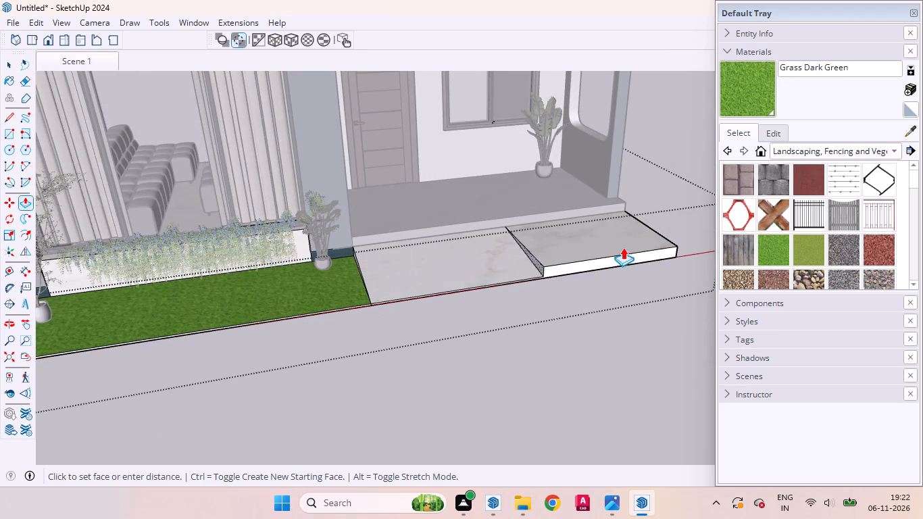
left_click(681, 243)
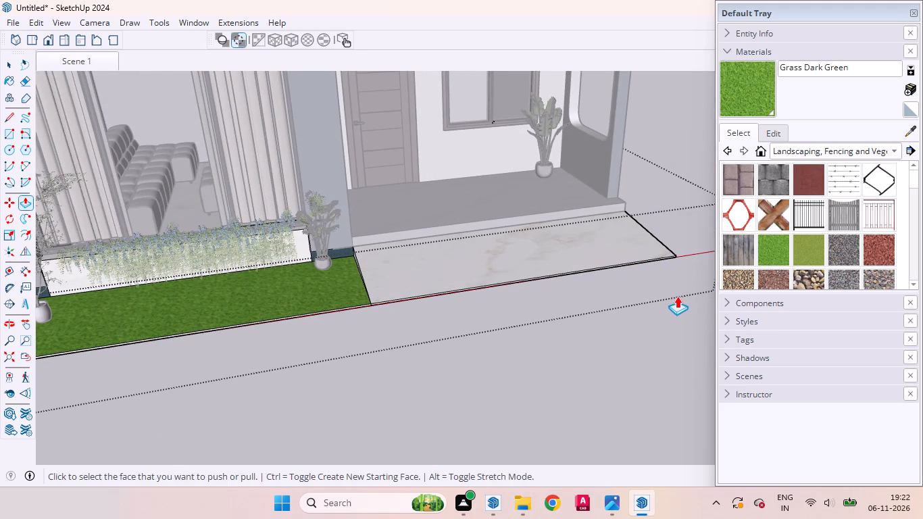
key("space")
left_click(645, 318)
Check the new entrance ramp up close and return to the Scene 1 view of the house front.
scroll(480, 253, "up", 5)
middle_click_drag(445, 345, 364, 234)
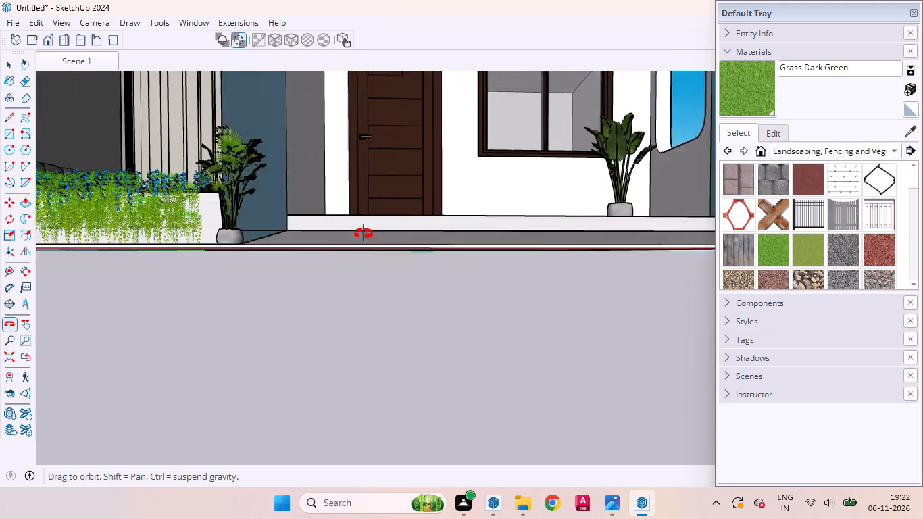
middle_click_drag(364, 234, 380, 295)
scroll(380, 295, "up", 1)
scroll(439, 314, "down", 5)
left_click(92, 63)
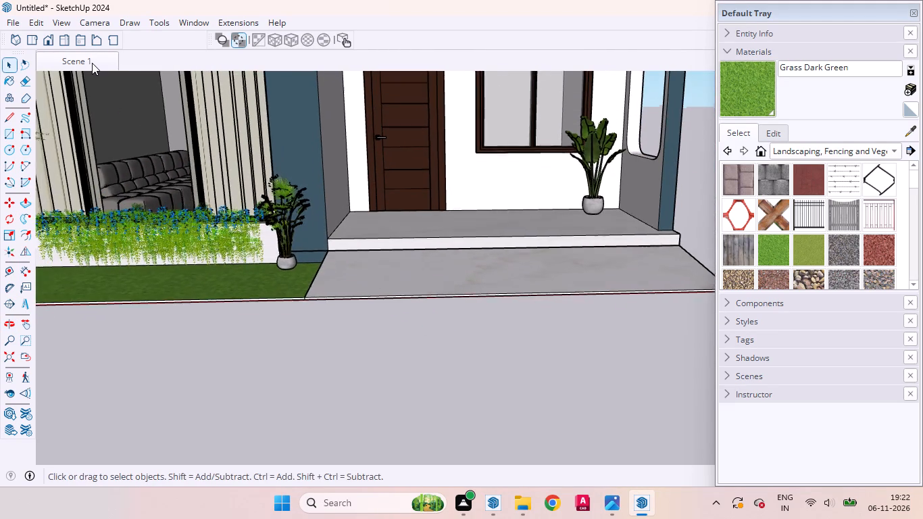
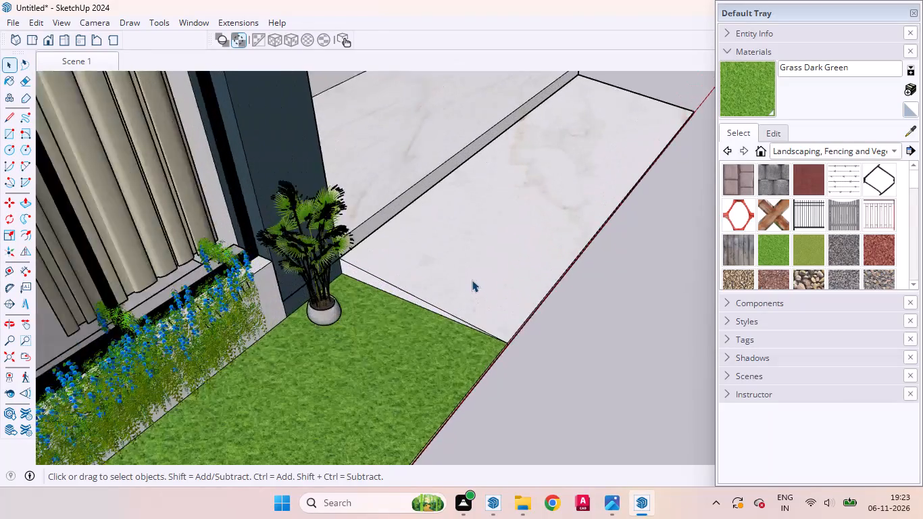
Examine the entrance ramp up close and the whole house front from several angles.
middle_click_drag(470, 282, 468, 131)
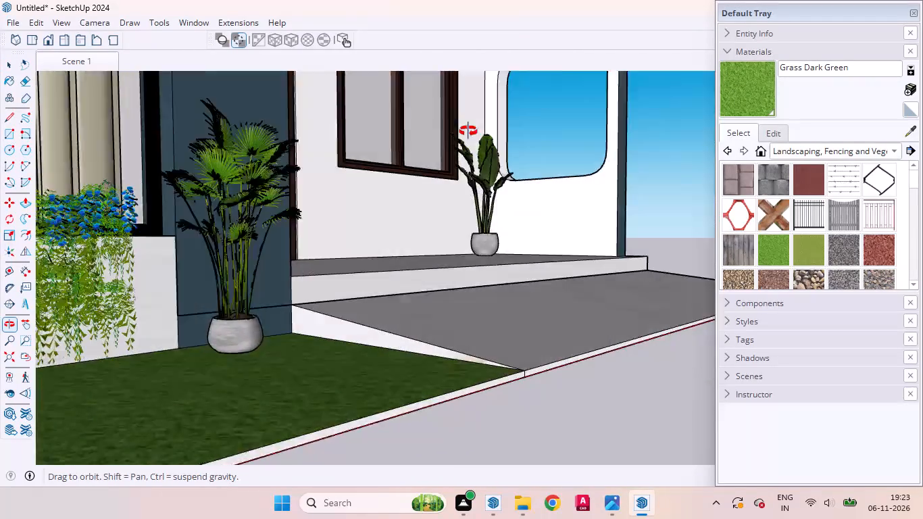
middle_click_drag(468, 131, 528, 166)
scroll(503, 234, "up", 5)
scroll(491, 249, "down", 6)
scroll(579, 362, "up", 5)
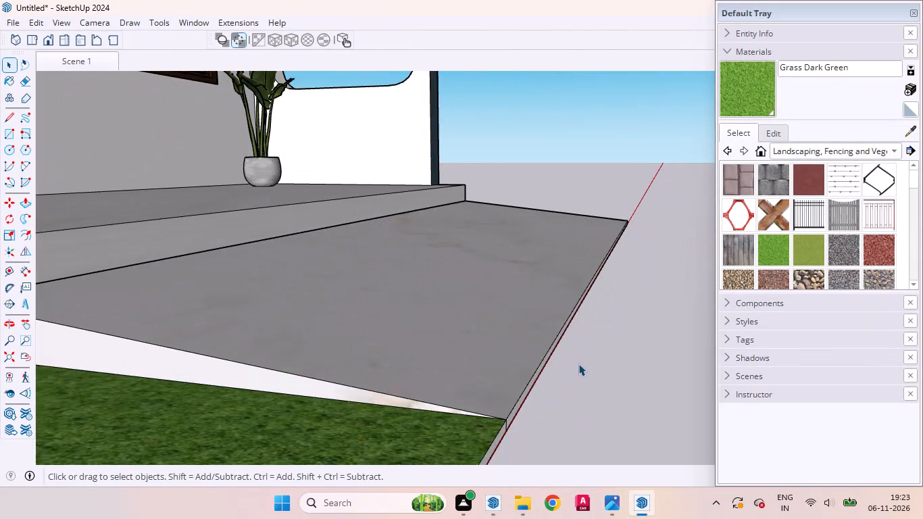
middle_click_drag(578, 364, 489, 353)
scroll(494, 344, "down", 8)
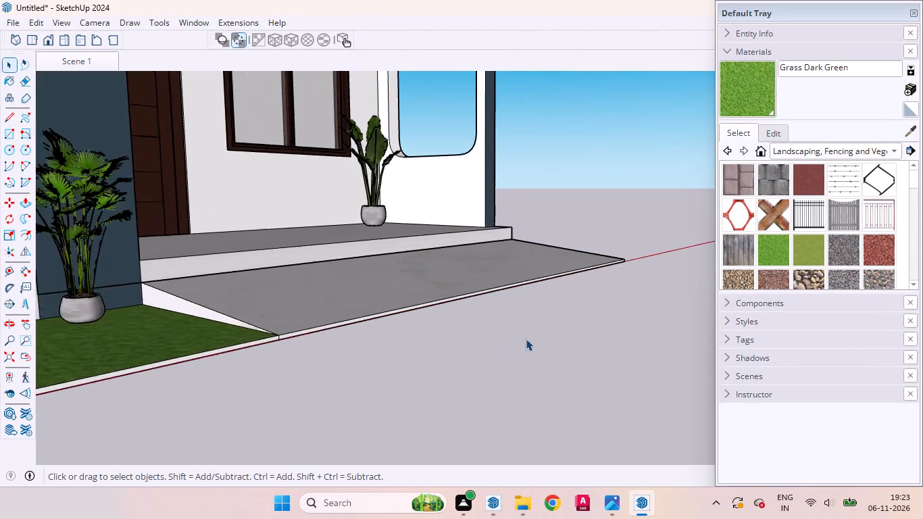
scroll(526, 339, "down", 4)
scroll(526, 335, "up", 1)
scroll(526, 335, "down", 4)
scroll(243, 287, "up", 16)
middle_click_drag(456, 264, 272, 290)
scroll(326, 295, "up", 1)
scroll(334, 297, "down", 20)
scroll(334, 297, "down", 13)
scroll(405, 295, "up", 5)
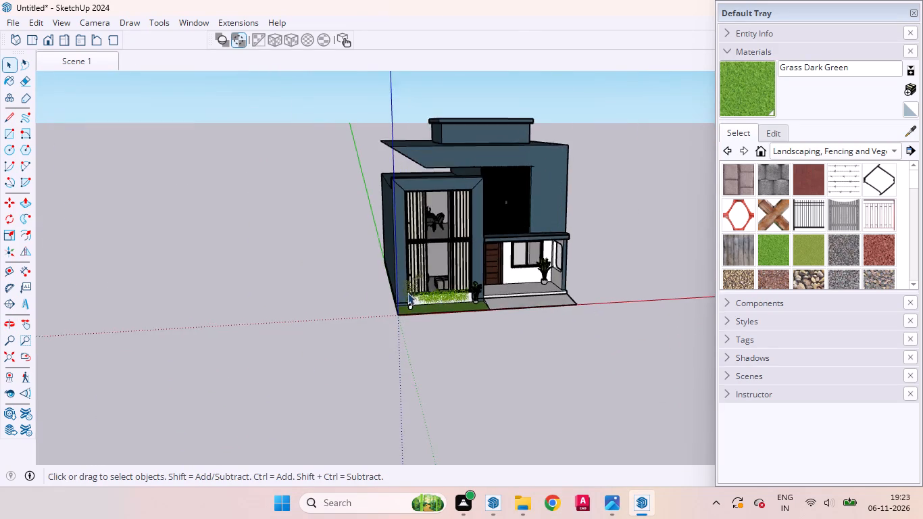
scroll(407, 293, "up", 10)
middle_click_drag(386, 314, 345, 377)
scroll(344, 374, "up", 1)
scroll(344, 374, "down", 6)
middle_click_drag(538, 362, 549, 447)
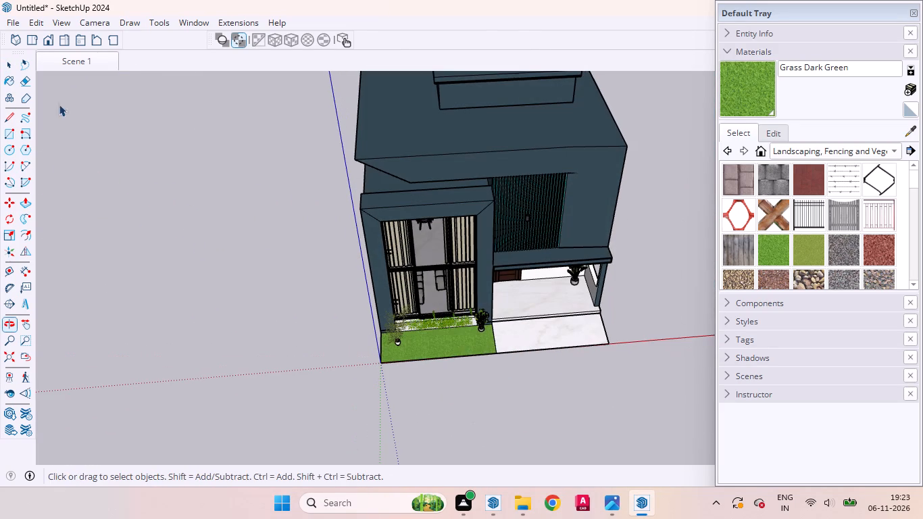
Search the 3D Warehouse for "road" models.
left_click(190, 22)
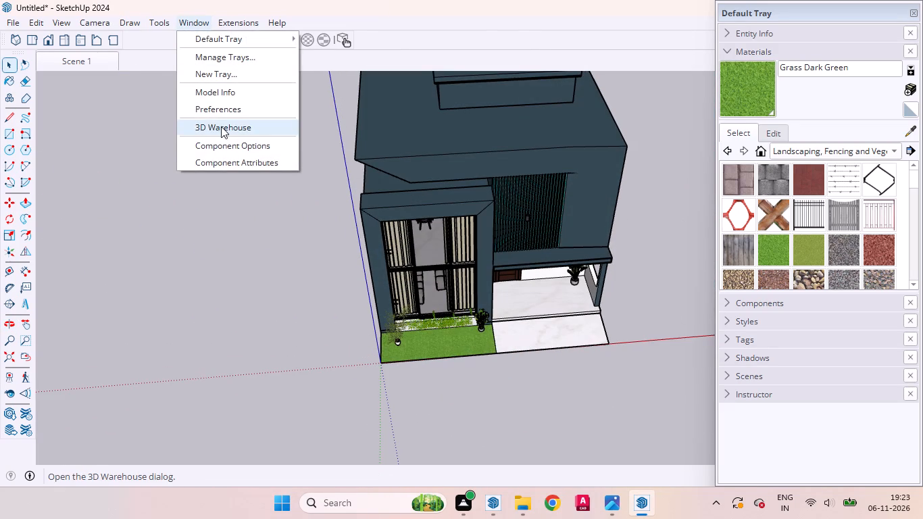
left_click(221, 126)
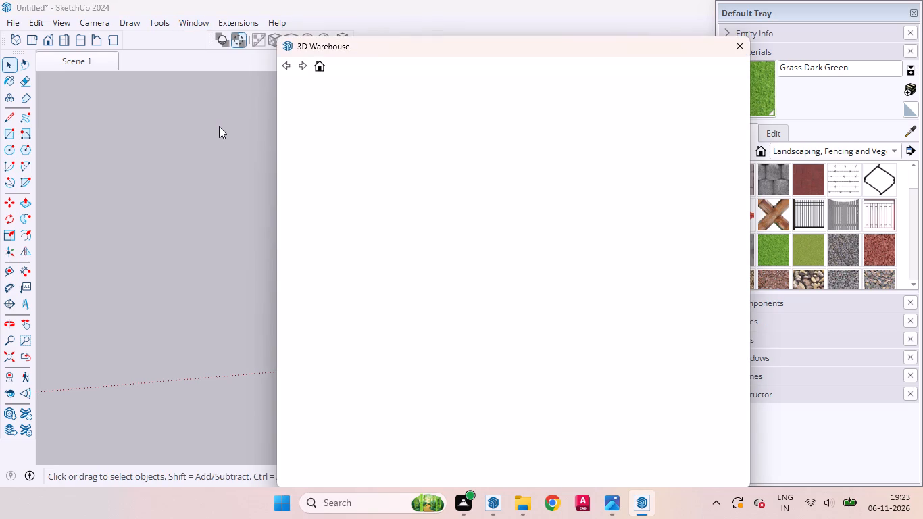
left_click_drag(447, 49, 397, 17)
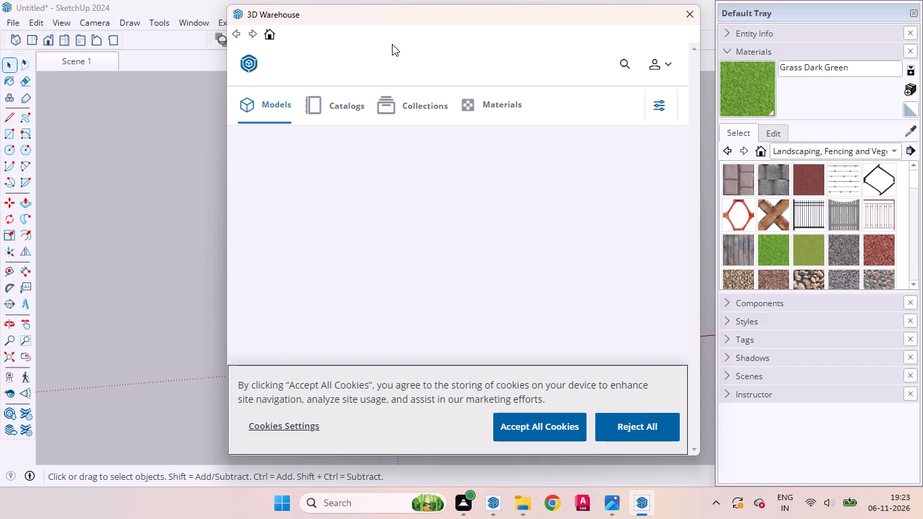
left_click_drag(568, 13, 508, 20)
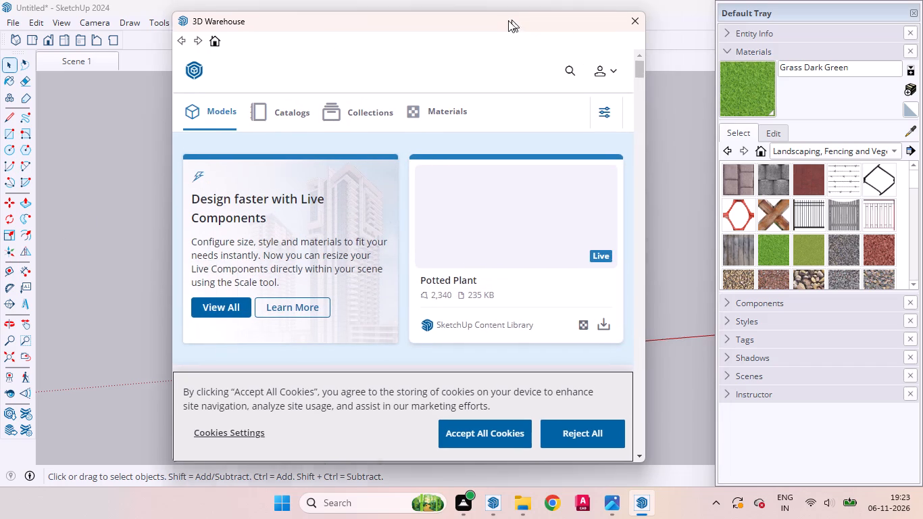
left_click_drag(508, 20, 522, 39)
left_click_drag(522, 39, 532, 68)
left_click_drag(531, 66, 531, 57)
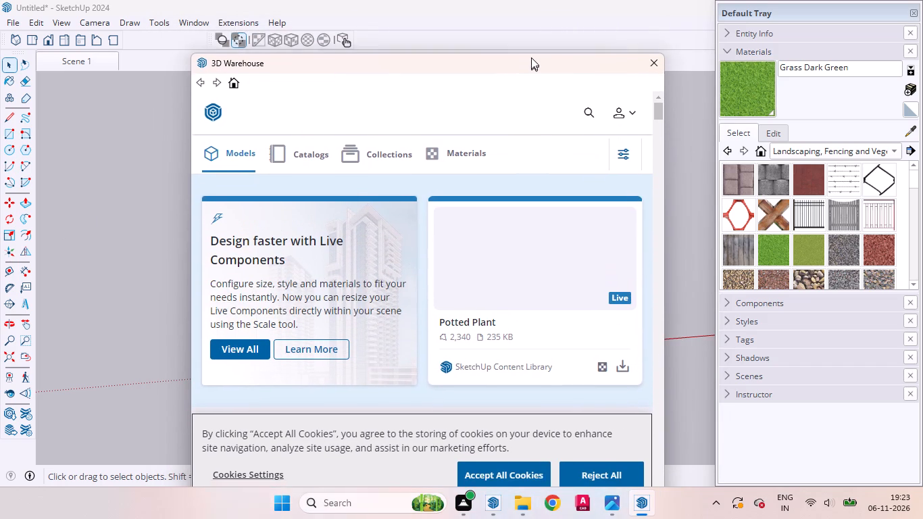
left_click_drag(531, 57, 532, 32)
left_click(591, 84)
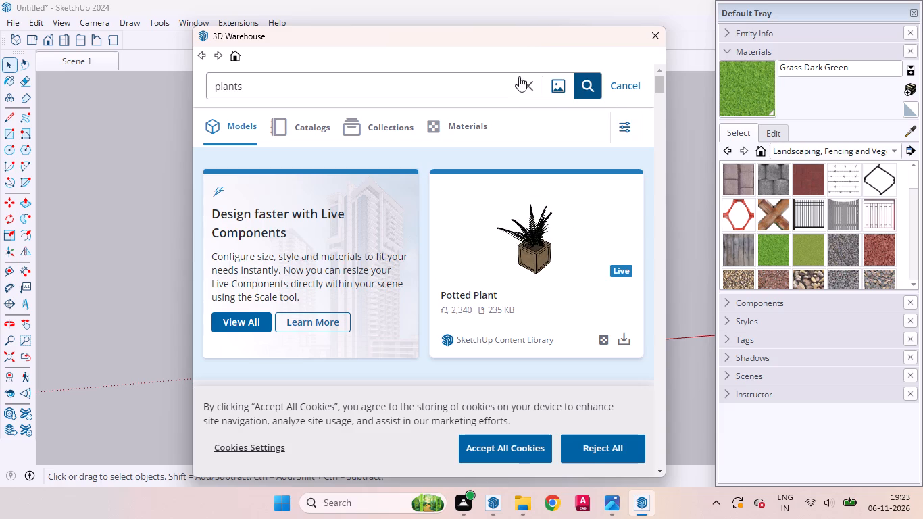
left_click_drag(309, 82, 207, 76)
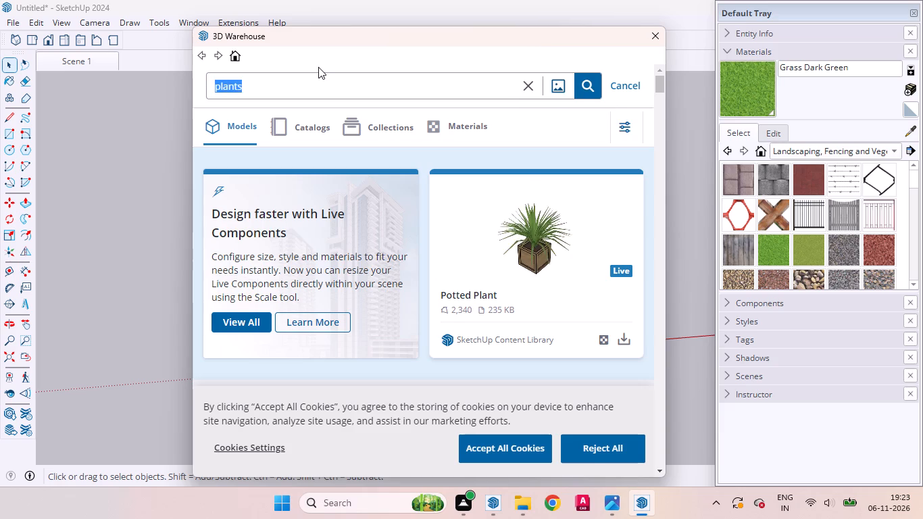
key("BackSpace")
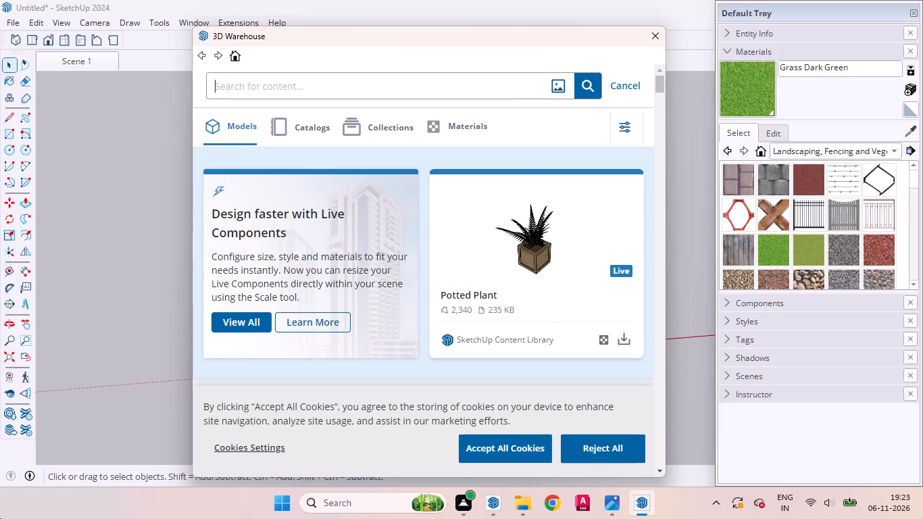
type("road")
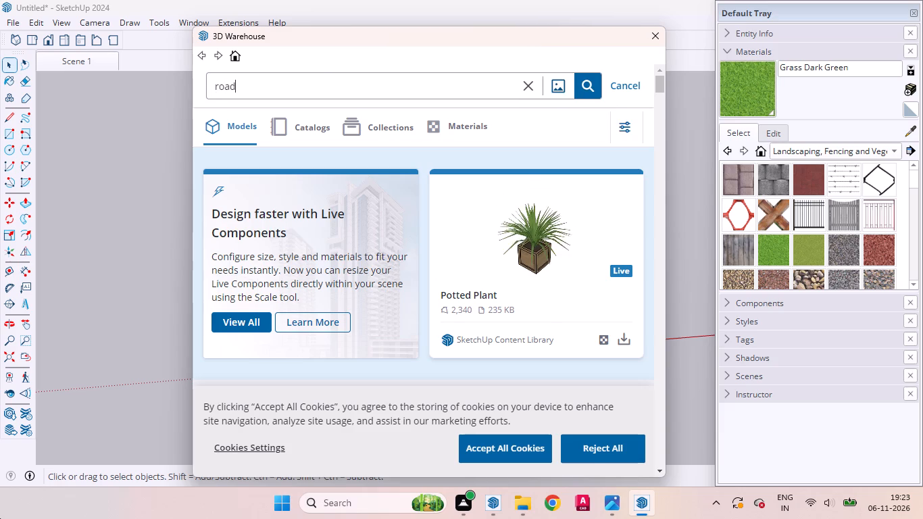
key("Return")
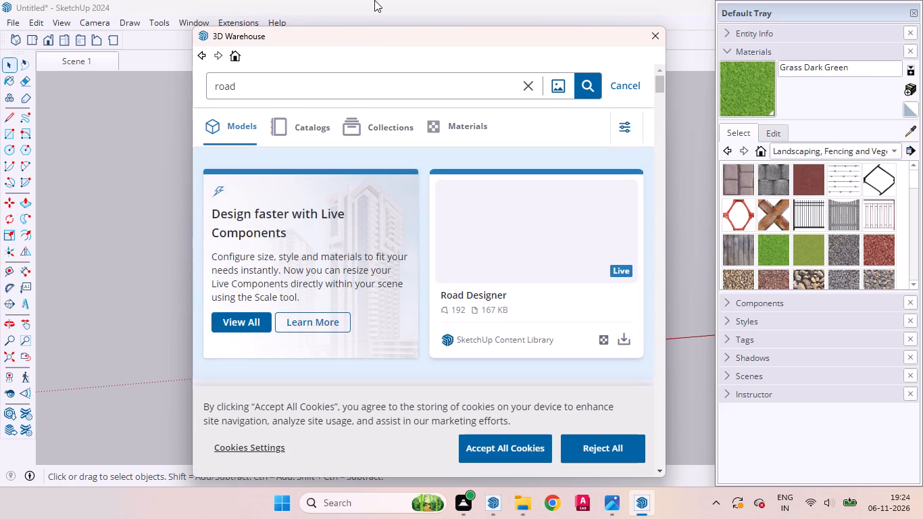
Import the plain black straight road model with a dashed white centre line and place it on the ground beside the house.
scroll(468, 249, "down", 2)
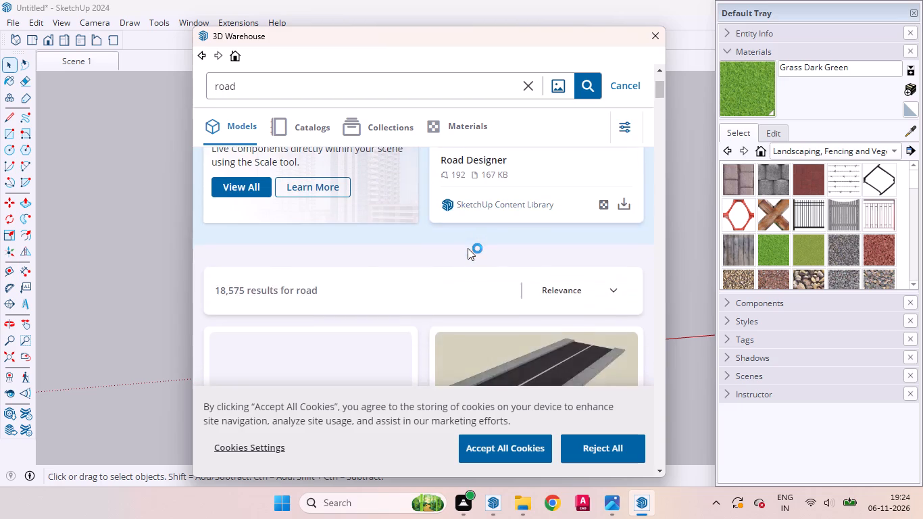
scroll(468, 248, "up", 3)
scroll(465, 257, "down", 6)
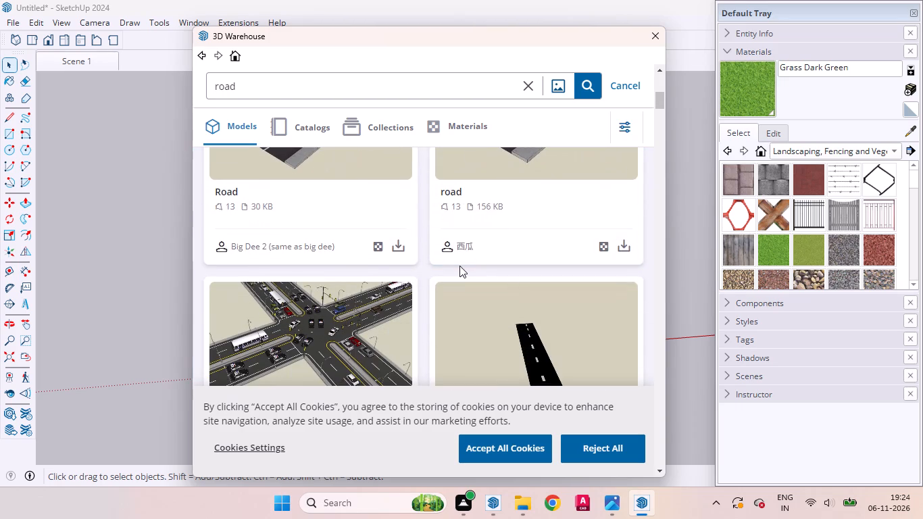
scroll(459, 266, "down", 2)
left_click(633, 331)
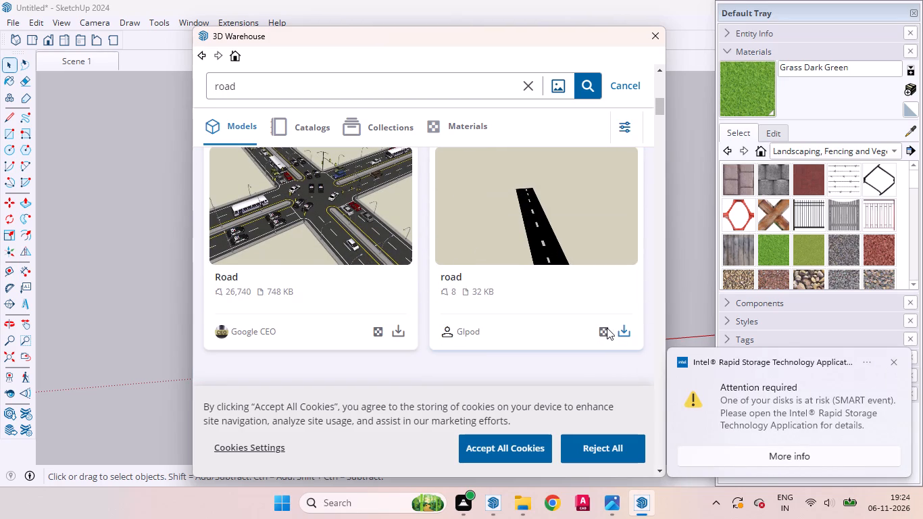
left_click(385, 269)
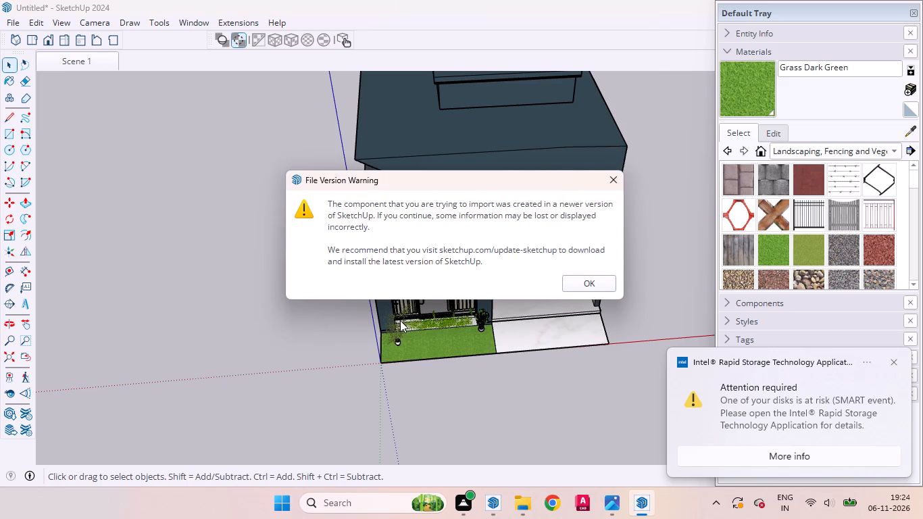
left_click(574, 284)
scroll(357, 290, "down", 5)
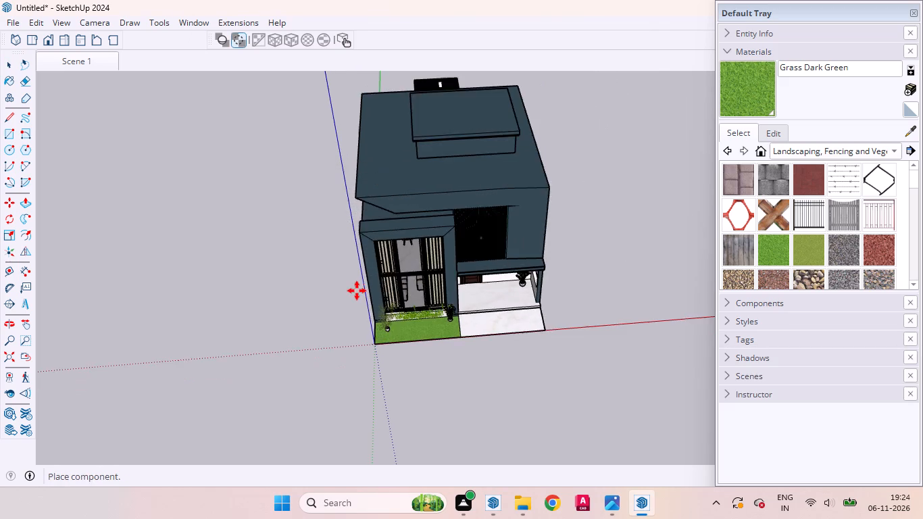
scroll(357, 291, "down", 10)
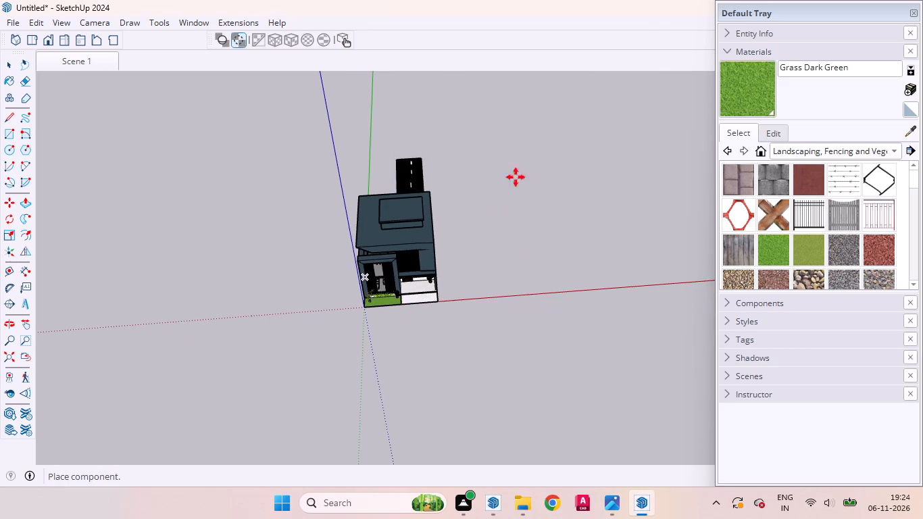
scroll(527, 315, "up", 5)
scroll(520, 318, "down", 1)
scroll(495, 319, "up", 3)
scroll(415, 278, "up", 3)
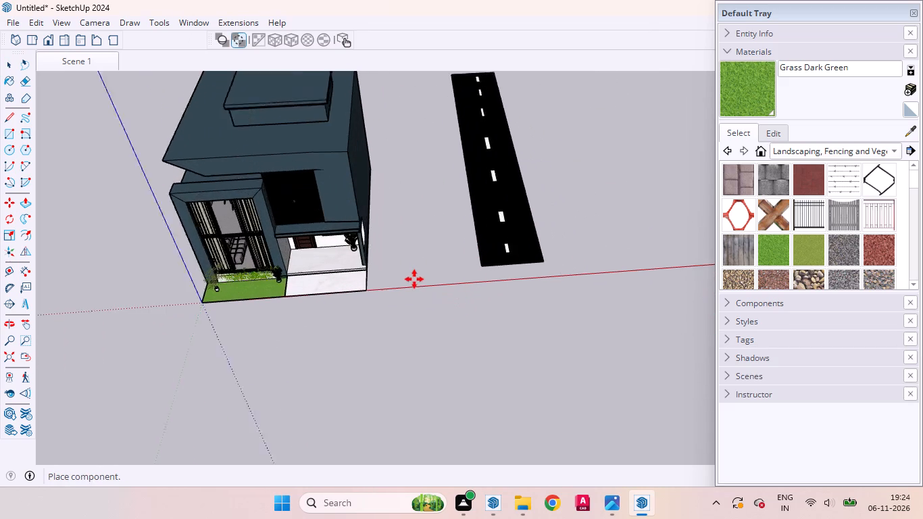
scroll(414, 279, "up", 5)
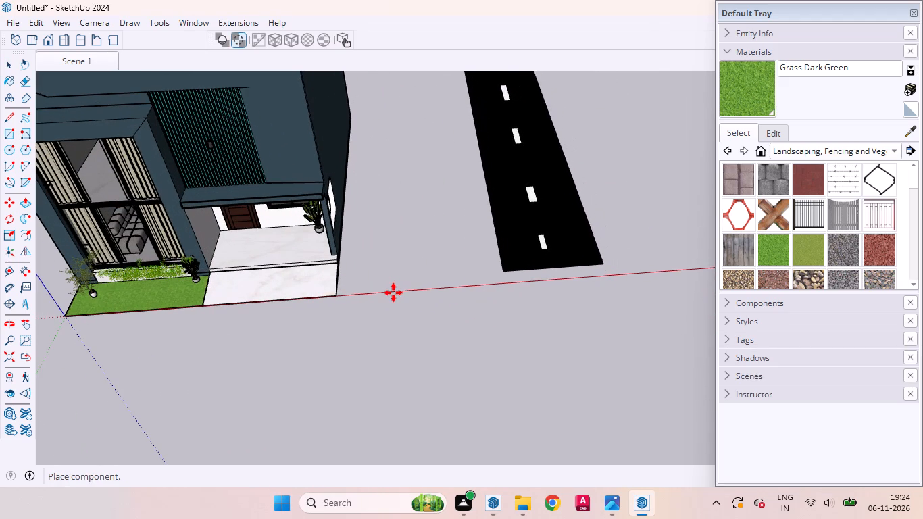
left_click(393, 293)
Rotate the road 90 degrees on the ground plane so it runs parallel to the house front.
scroll(432, 294, "down", 11)
scroll(431, 320, "up", 1)
scroll(431, 320, "down", 2)
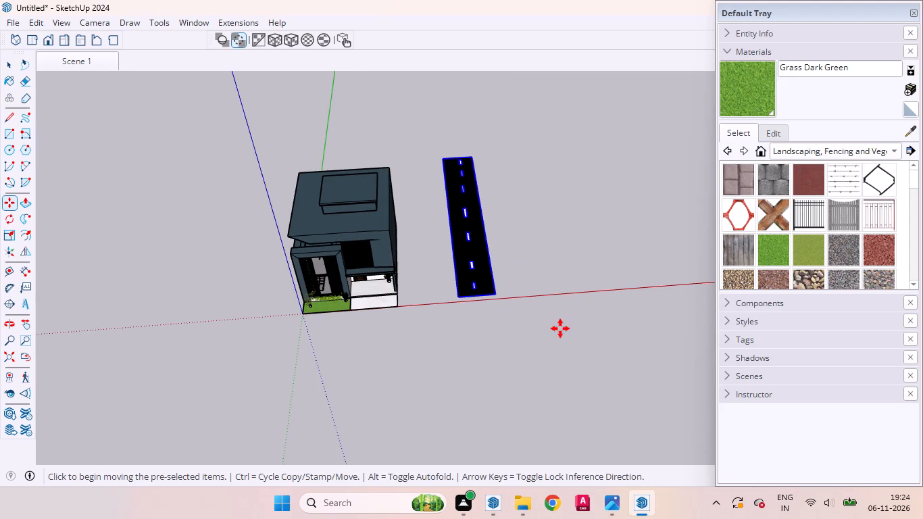
key("q")
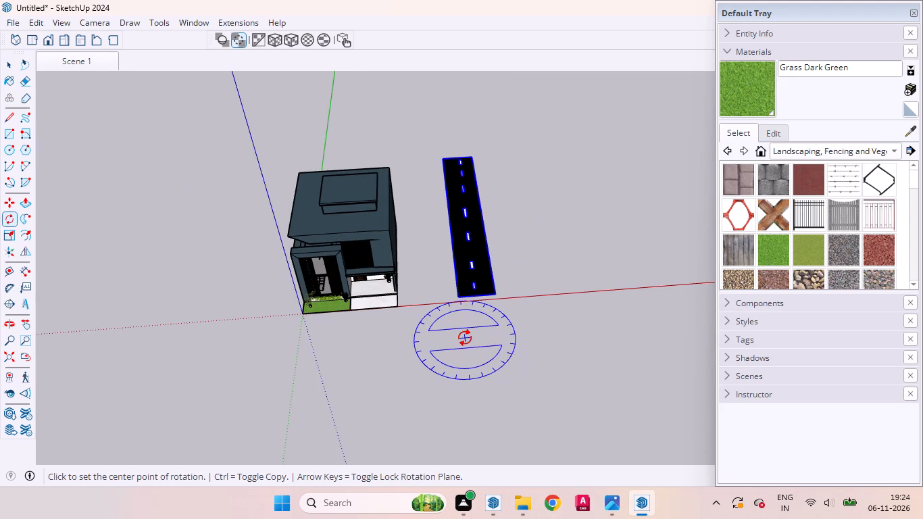
left_click(465, 338)
left_click(496, 335)
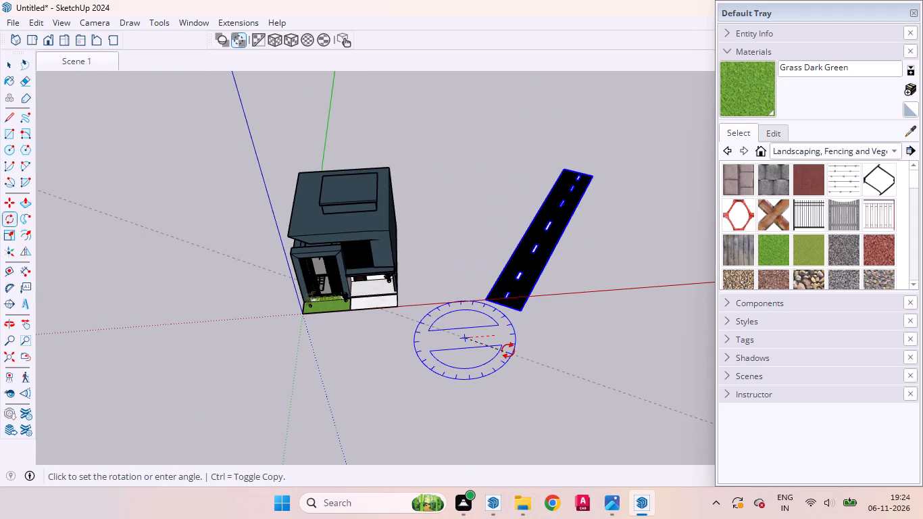
type("90")
key("Return")
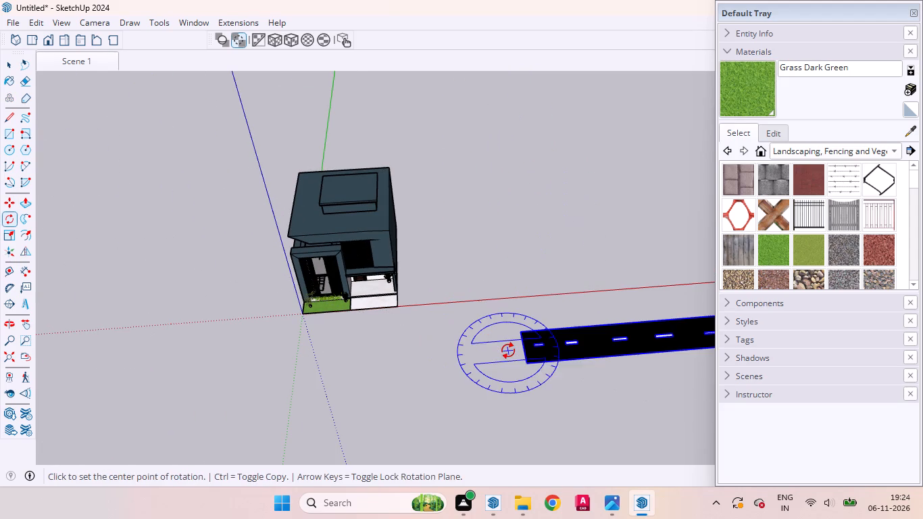
key("space")
Move the road by its near house-side corner onto the grass strip's front outer corner at the origin.
scroll(359, 27, "down", 4)
scroll(482, 173, "up", 6)
scroll(456, 281, "down", 13)
scroll(469, 328, "up", 1)
middle_click_drag(472, 328, 859, 157)
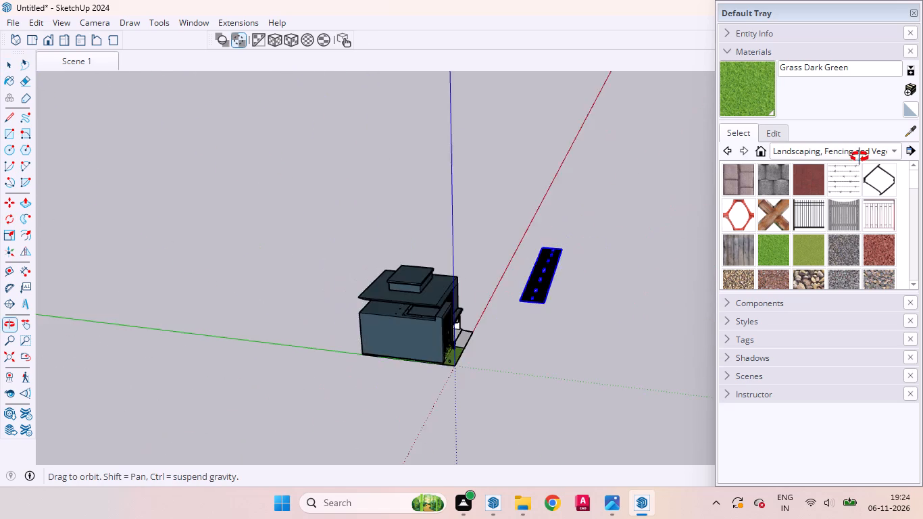
middle_click_drag(859, 157, 859, 155)
scroll(553, 297, "up", 11)
scroll(516, 312, "down", 5)
scroll(514, 302, "up", 2)
key("m")
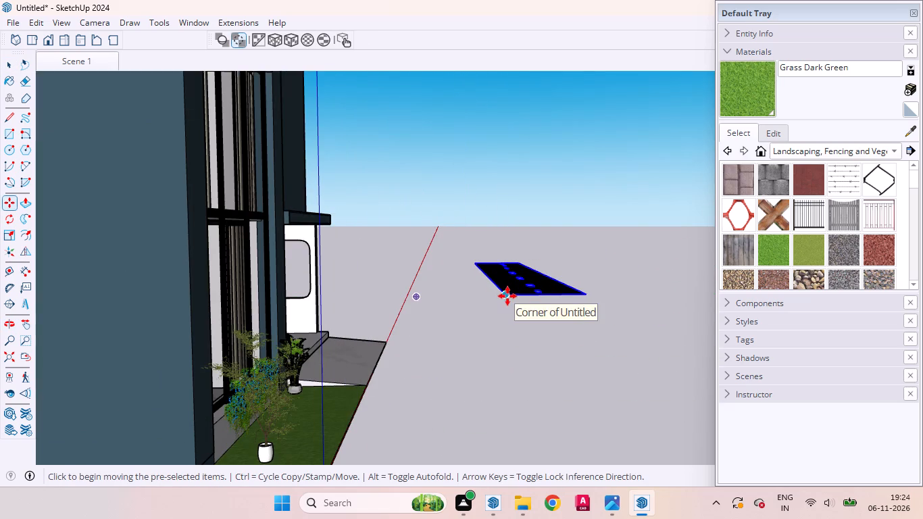
left_click(506, 295)
scroll(472, 262, "down", 2)
scroll(472, 262, "up", 1)
scroll(472, 262, "down", 7)
scroll(454, 293, "up", 9)
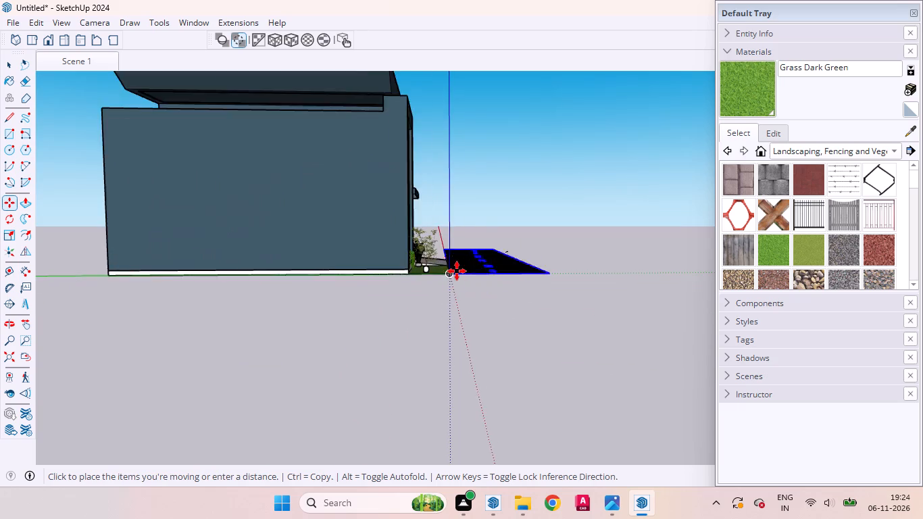
scroll(457, 271, "up", 10)
scroll(431, 267, "down", 8)
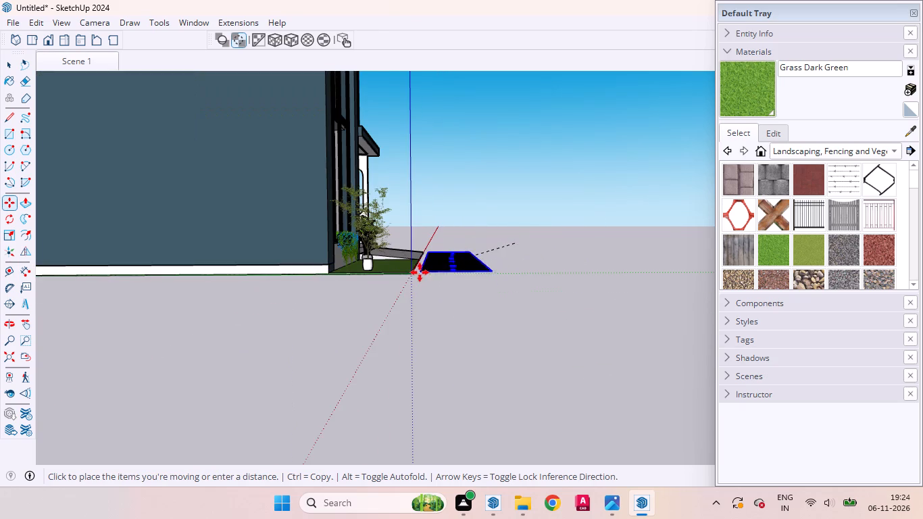
scroll(414, 270, "up", 10)
scroll(418, 280, "down", 1)
scroll(418, 280, "up", 5)
scroll(417, 277, "down", 2)
scroll(418, 279, "up", 1)
scroll(418, 279, "down", 2)
left_click(413, 276)
Check how the road meets the grass strip's corner and runs along the house front.
scroll(420, 291, "up", 11)
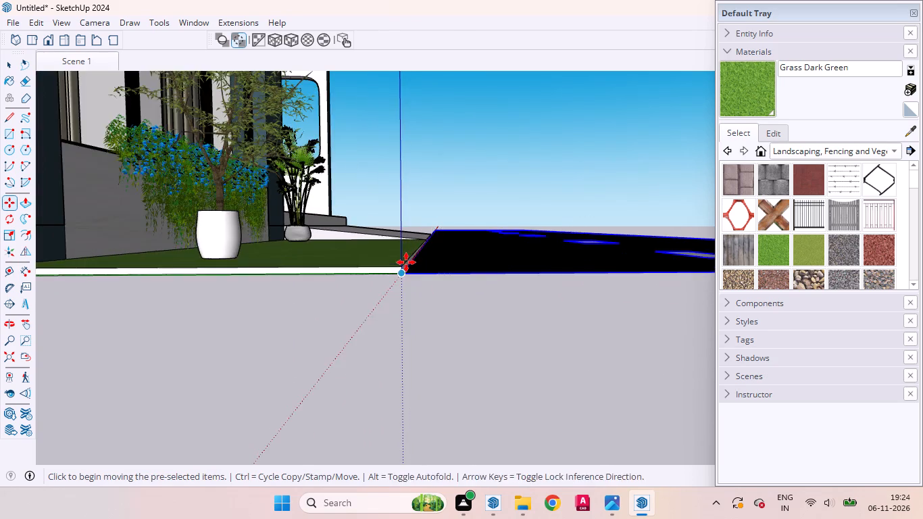
scroll(406, 262, "up", 16)
middle_click_drag(403, 306, 281, 415)
scroll(270, 410, "up", 1)
scroll(218, 378, "down", 8)
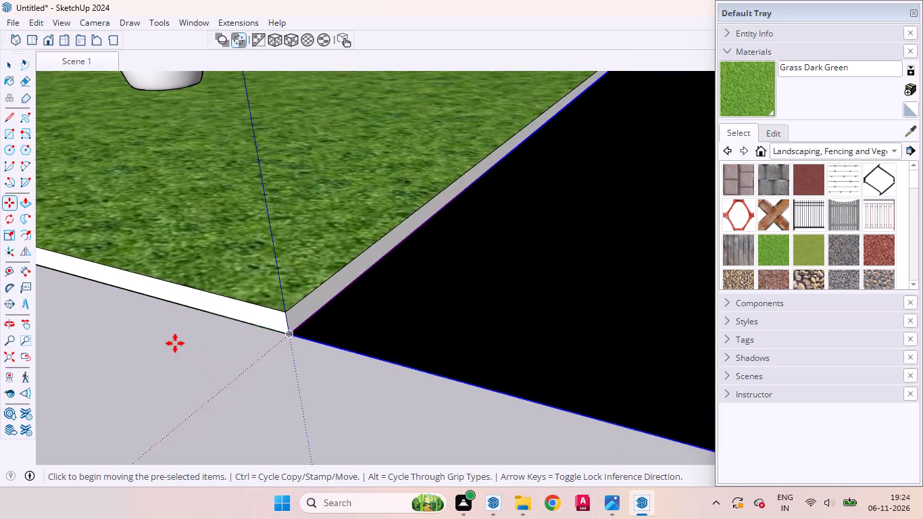
scroll(175, 343, "down", 20)
scroll(175, 343, "down", 20)
scroll(175, 343, "down", 10)
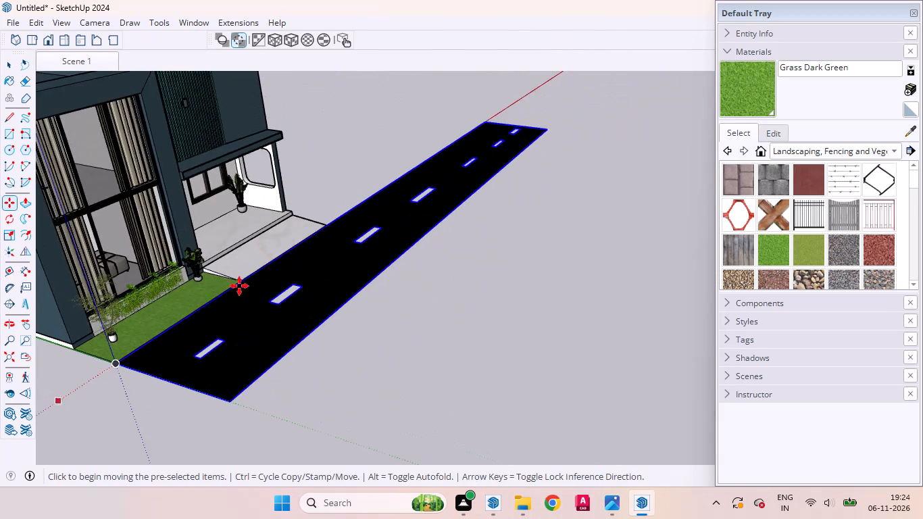
middle_click_drag(284, 259, 103, 299)
scroll(130, 290, "down", 11)
scroll(404, 245, "up", 1)
scroll(406, 255, "down", 3)
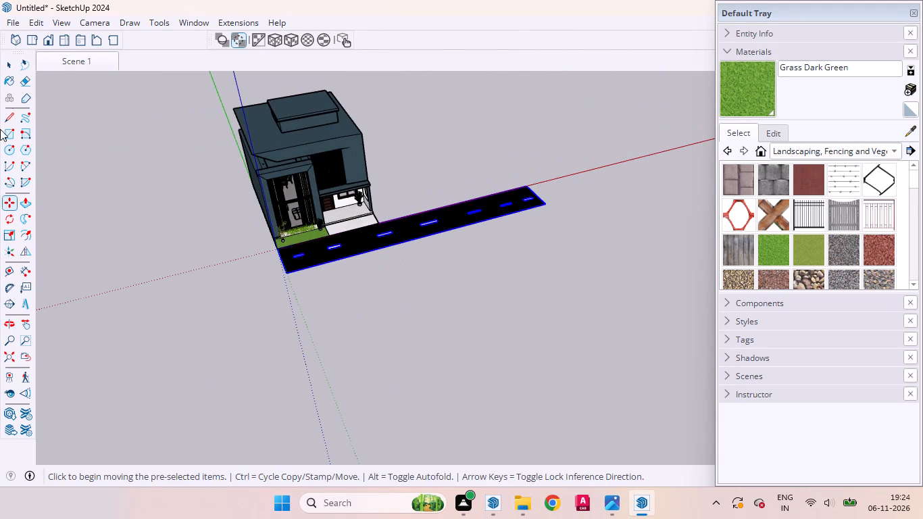
Copy the road along the red axis so the copy continues it end to end from the grass strip's outer corner.
left_click(62, 58)
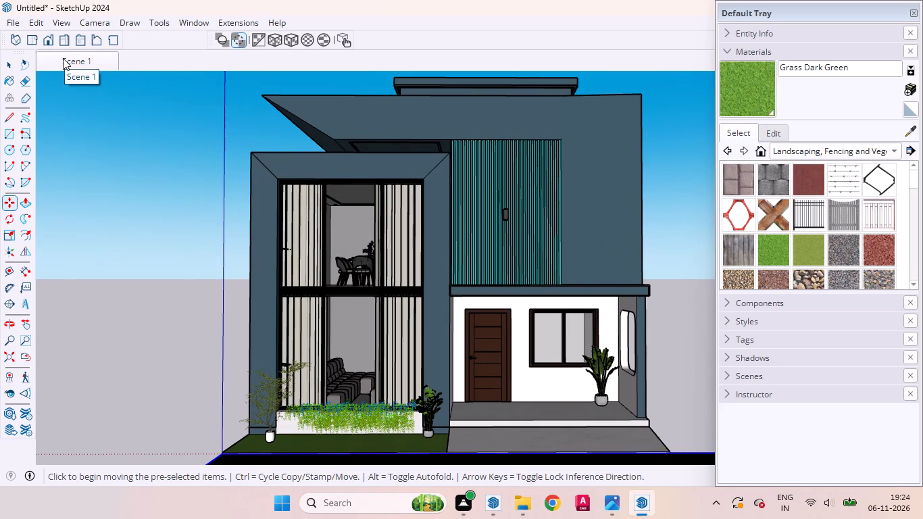
scroll(186, 177, "down", 3)
left_click(11, 70)
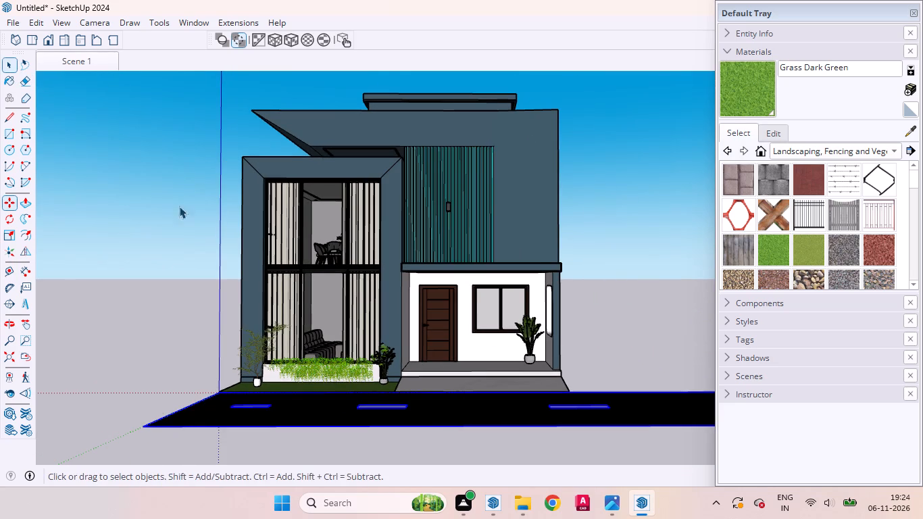
scroll(210, 213, "down", 4)
middle_click_drag(245, 342, 571, 344)
scroll(522, 322, "down", 6)
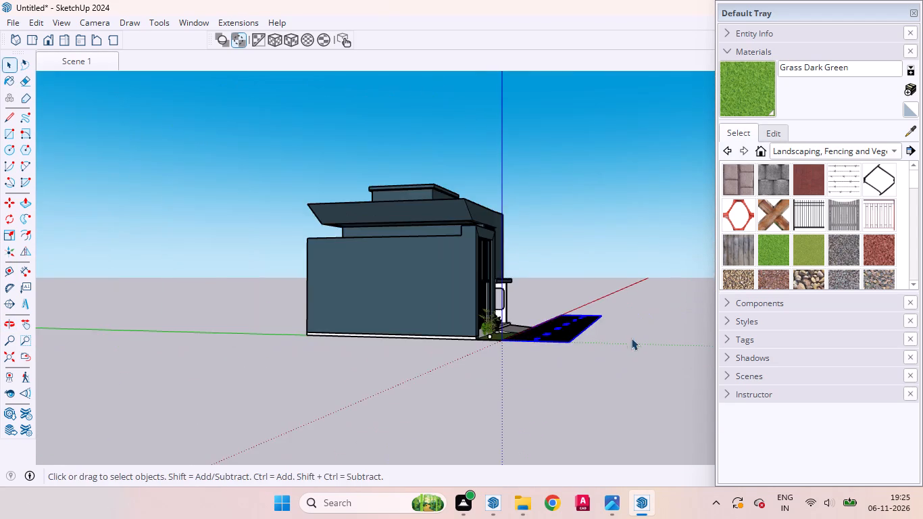
middle_click_drag(619, 354, 273, 507)
scroll(291, 456, "up", 1)
key("m")
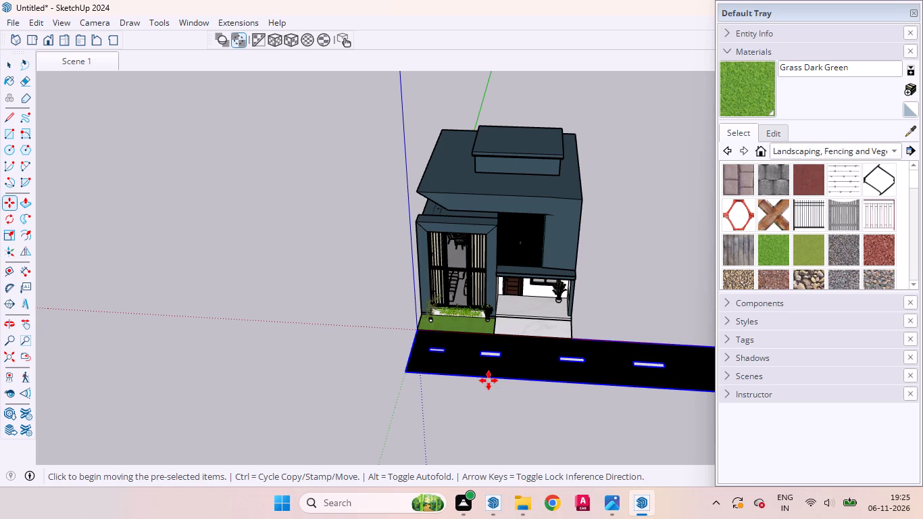
left_click(582, 430)
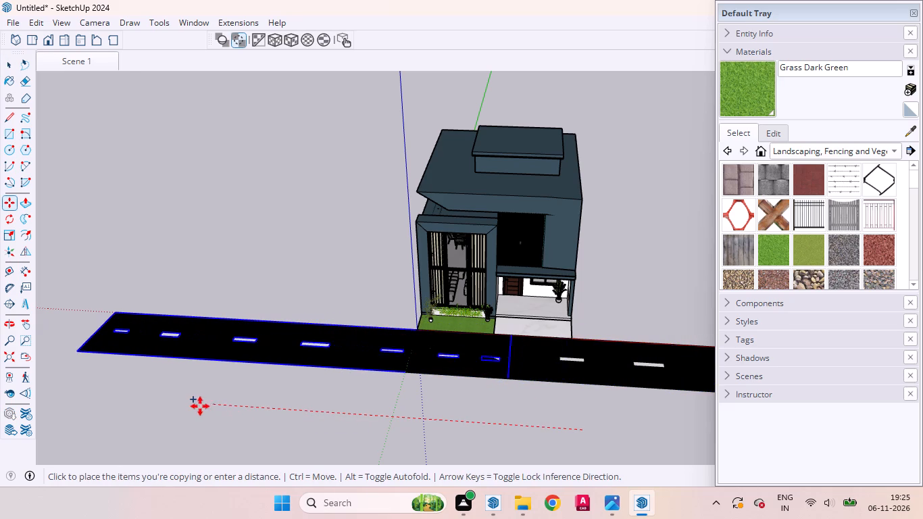
left_click(106, 404)
key("space")
left_click(311, 272)
scroll(366, 230, "down", 5)
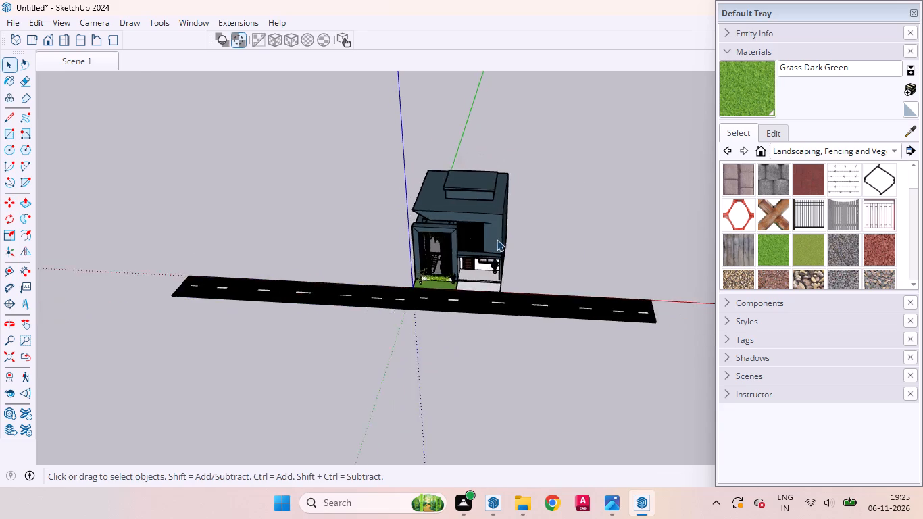
Draw a ground rectangle along the house's blank side wall, from the grass strip's front outer corner to the wall's rear end.
scroll(497, 239, "down", 2)
scroll(514, 253, "up", 1)
scroll(516, 253, "down", 3)
middle_click_drag(434, 317, 836, 351)
scroll(830, 345, "up", 1)
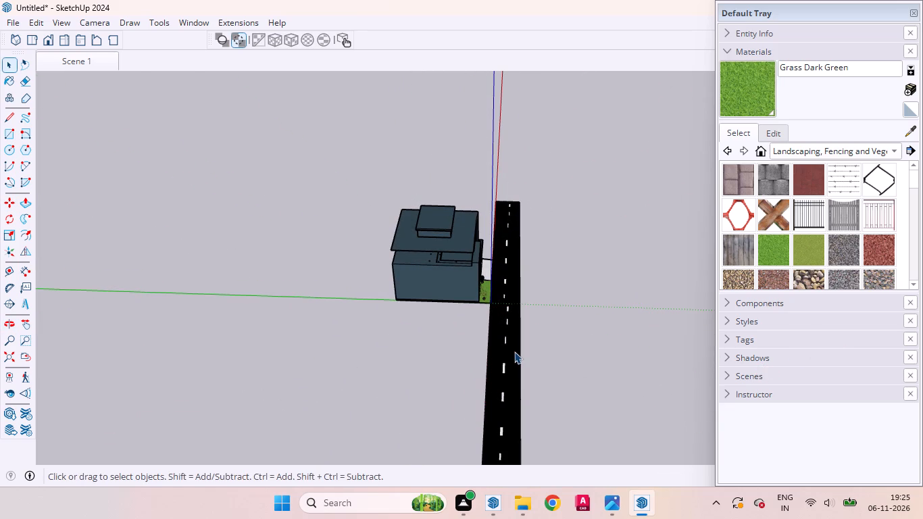
key("r")
scroll(513, 351, "up", 2)
scroll(513, 351, "down", 1)
scroll(513, 351, "up", 5)
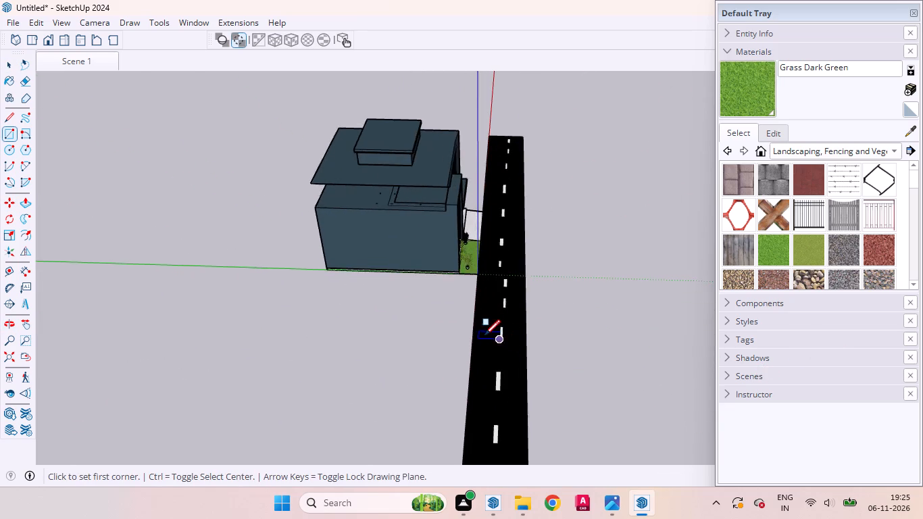
scroll(484, 335, "up", 12)
middle_click_drag(518, 347, 627, 288)
middle_click_drag(634, 276, 630, 216)
scroll(470, 168, "up", 2)
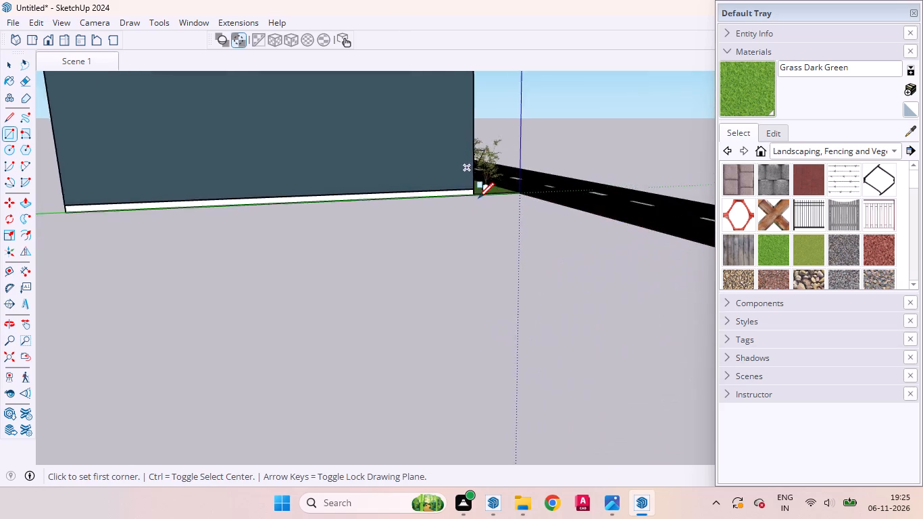
scroll(478, 198, "up", 20)
scroll(554, 194, "down", 1)
scroll(554, 194, "up", 2)
scroll(554, 194, "down", 2)
scroll(554, 193, "up", 8)
scroll(558, 180, "down", 2)
scroll(558, 180, "up", 4)
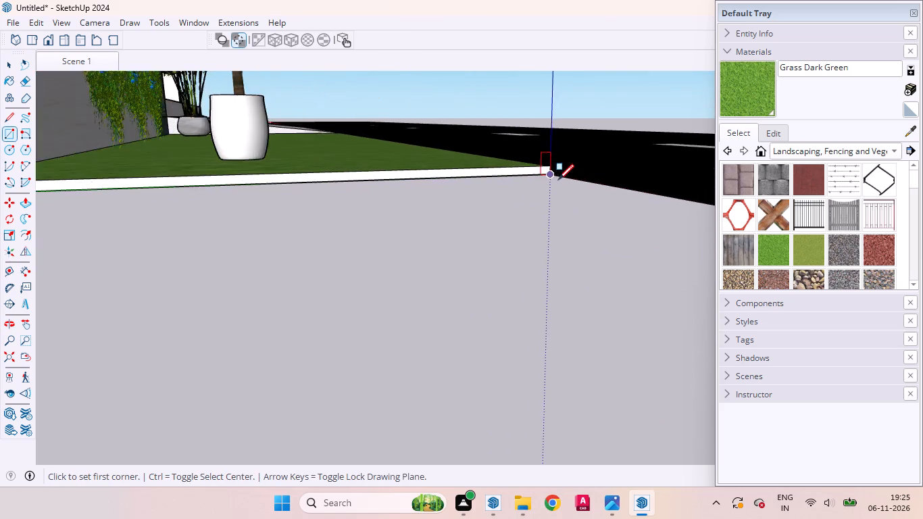
scroll(558, 180, "up", 2)
left_click(545, 174)
scroll(457, 297, "down", 12)
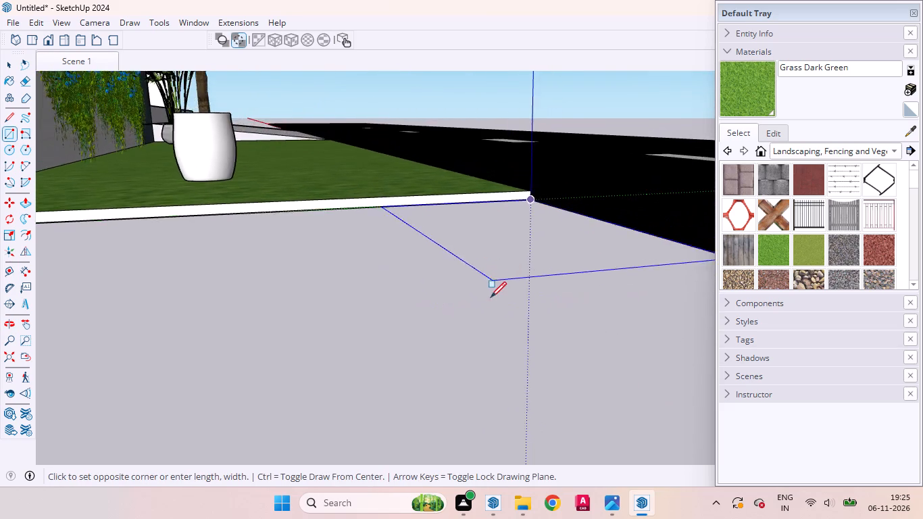
scroll(491, 297, "down", 18)
scroll(534, 262, "up", 1)
scroll(534, 262, "down", 8)
scroll(538, 259, "up", 3)
scroll(538, 259, "down", 7)
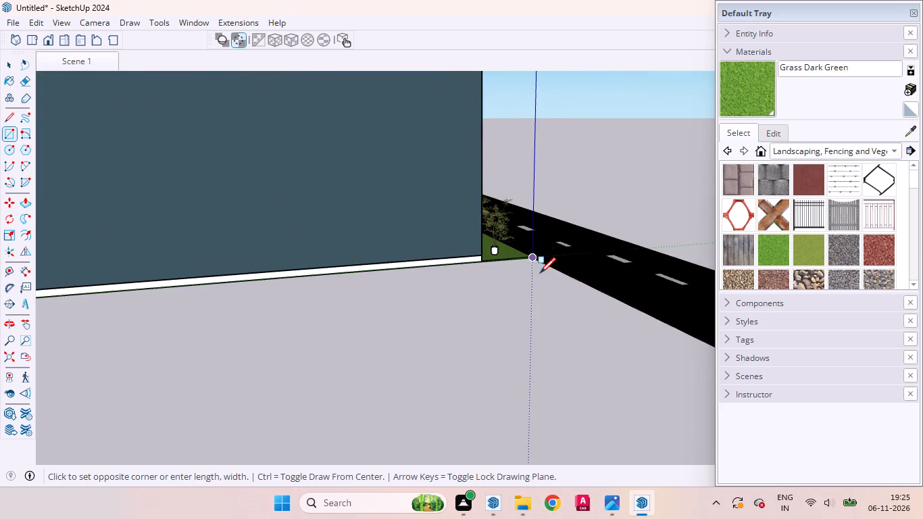
scroll(540, 273, "down", 9)
scroll(349, 322, "up", 15)
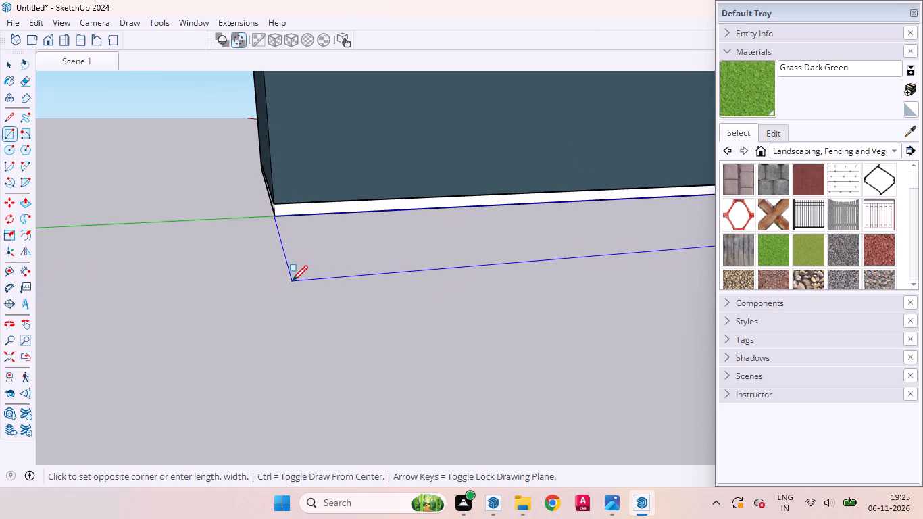
left_click(313, 356)
key("space")
Push/Pull the new side rectangle up to the same level as the front grass strip.
scroll(66, 301, "down", 7)
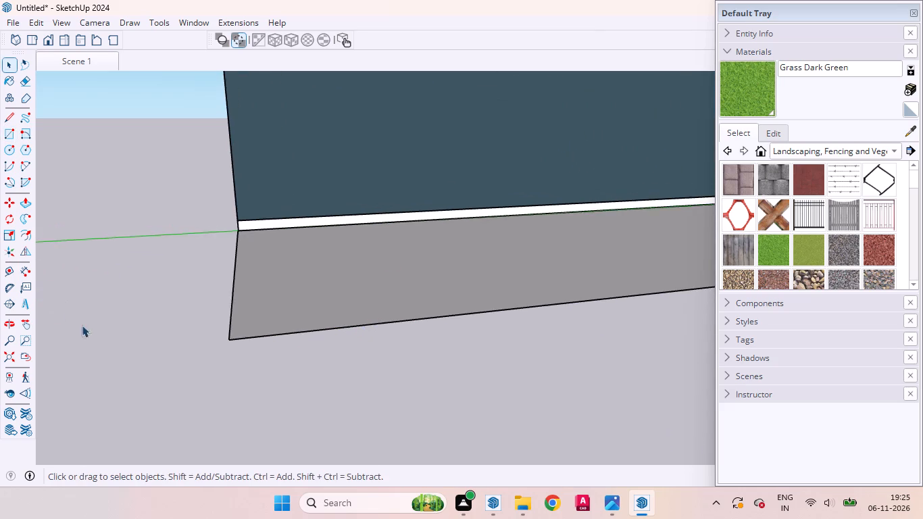
scroll(630, 221, "down", 13)
scroll(593, 166, "up", 10)
scroll(438, 281, "down", 6)
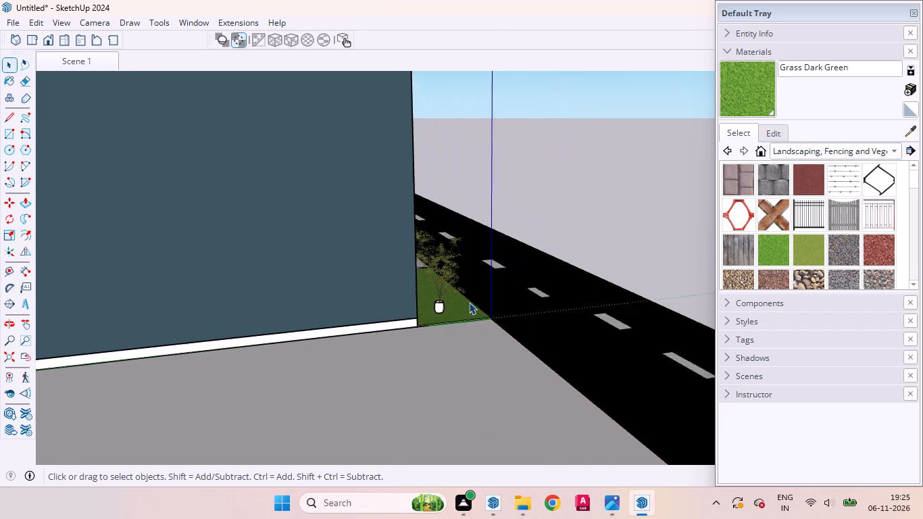
scroll(489, 378, "up", 6)
left_click(461, 343)
scroll(509, 296, "up", 18)
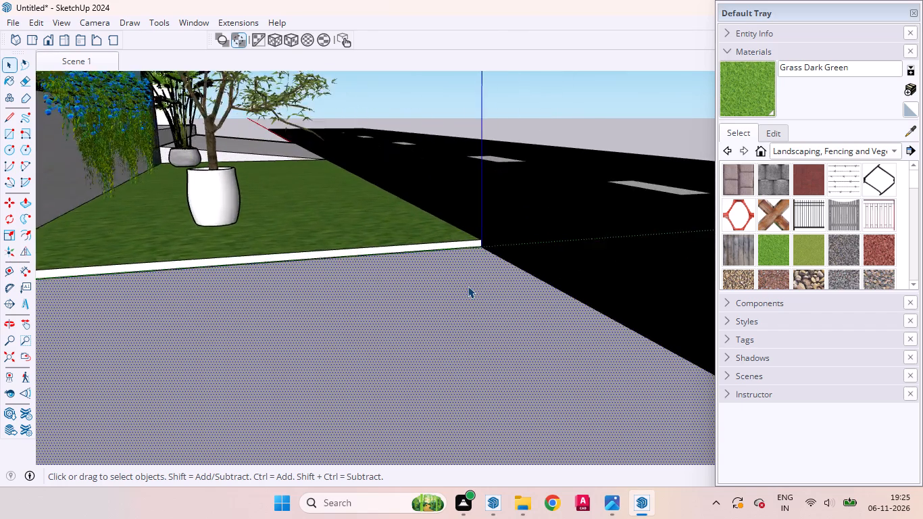
scroll(468, 286, "up", 2)
key("p")
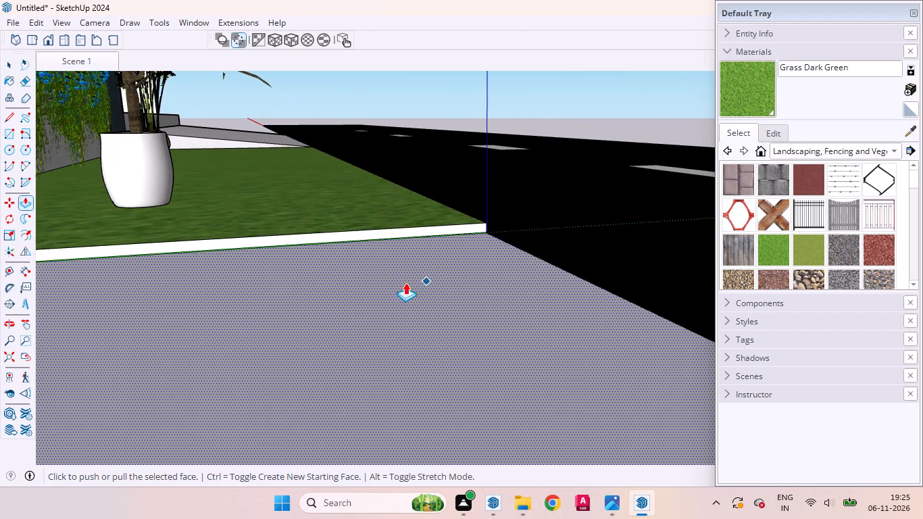
left_click(401, 283)
middle_click_drag(329, 191, 298, 316)
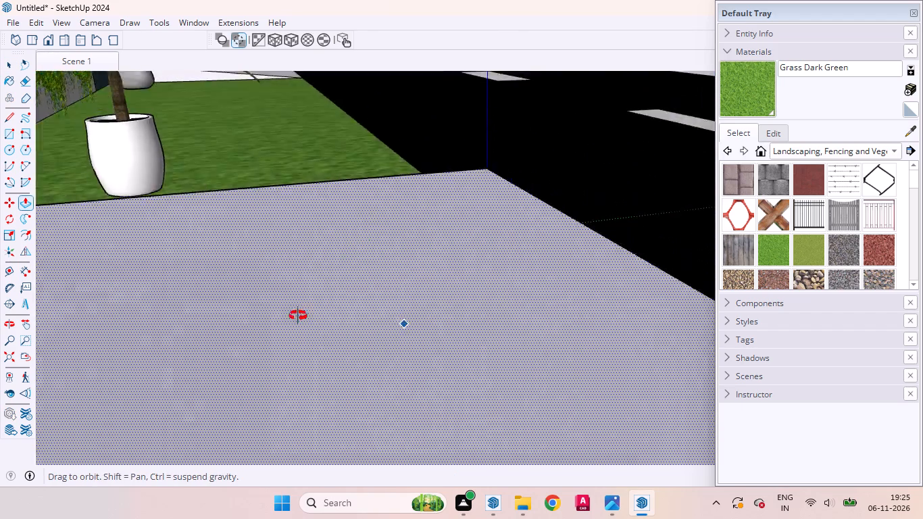
middle_click_drag(298, 316, 0, 518)
scroll(0, 518, "up", 1)
left_click(513, 185)
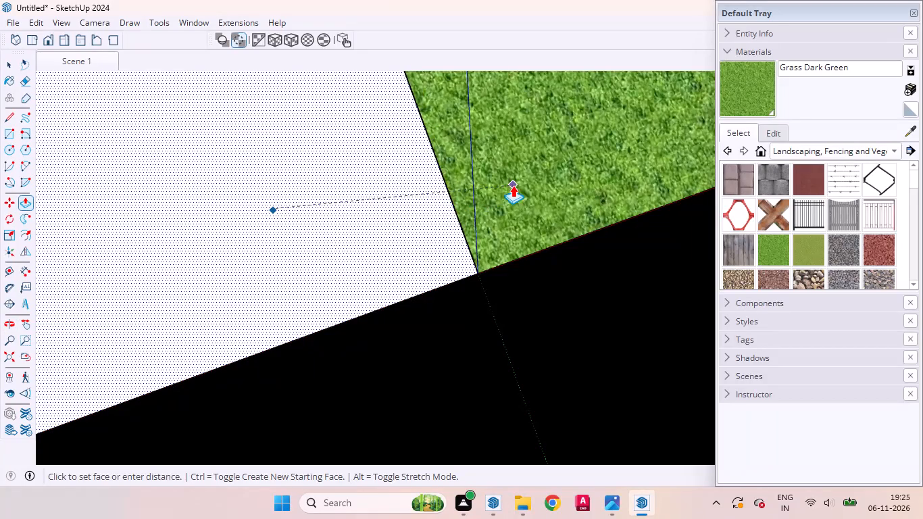
Paint the top face of the raised side slab with Grass Dark Green.
key("space")
left_click(756, 95)
left_click(402, 247)
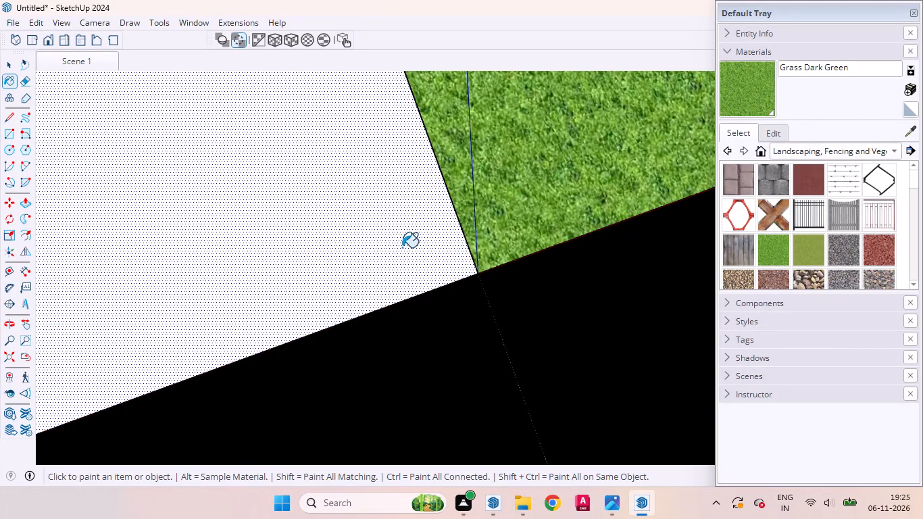
scroll(515, 193, "down", 20)
scroll(515, 193, "down", 8)
scroll(417, 251, "up", 1)
scroll(419, 241, "down", 7)
scroll(397, 209, "up", 1)
scroll(395, 212, "down", 20)
scroll(395, 212, "down", 2)
key("space")
Push/Pull the side lawn's outer edge face outward, away from the house, to widen the lawn.
middle_click_drag(374, 310, 389, 268)
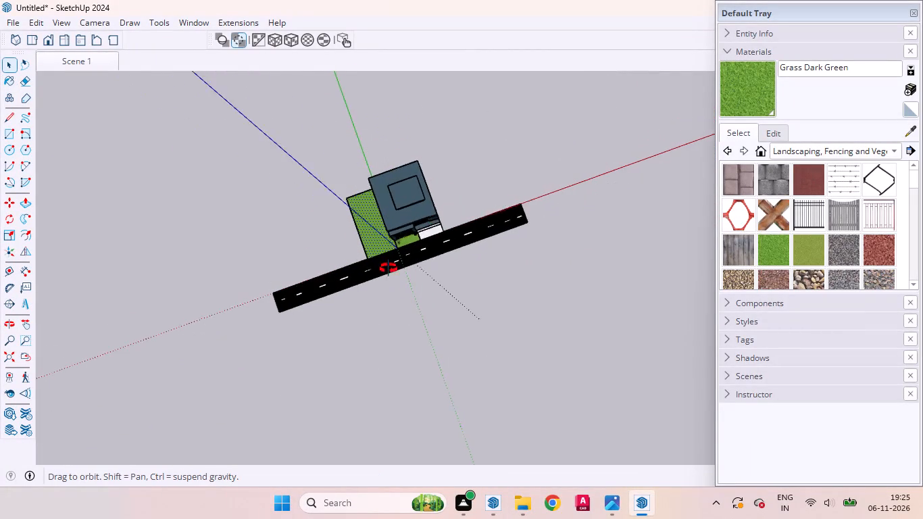
middle_click_drag(389, 268, 618, 24)
scroll(442, 297, "up", 20)
scroll(442, 297, "up", 1)
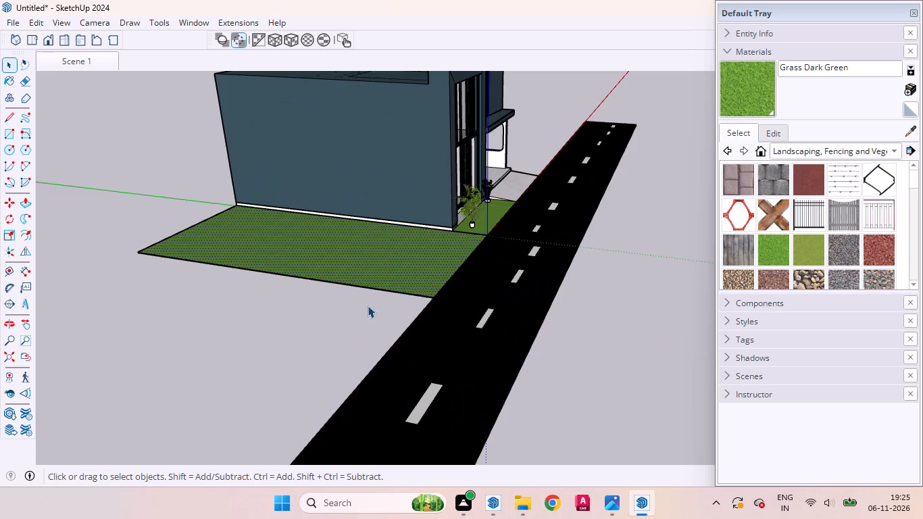
middle_click_drag(372, 304, 423, 243)
scroll(455, 235, "up", 20)
scroll(455, 235, "up", 1)
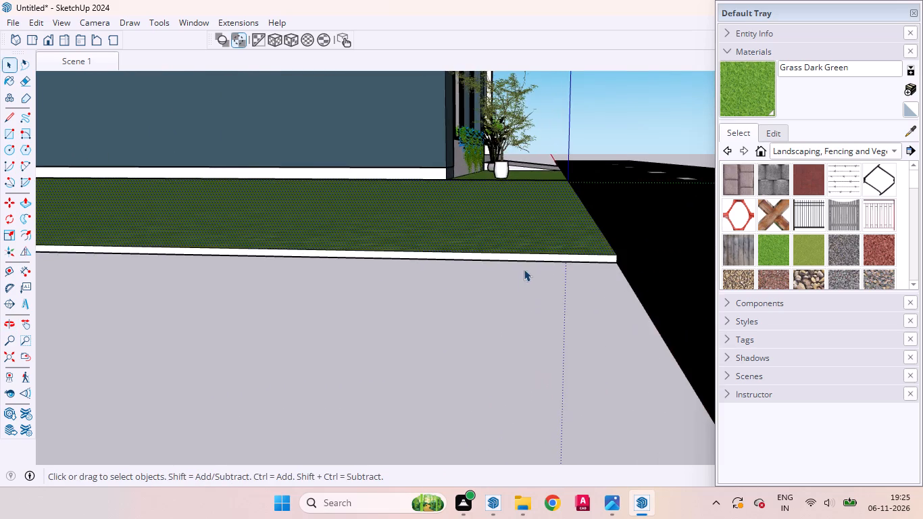
middle_click_drag(507, 273, 464, 314)
scroll(468, 300, "up", 1)
scroll(522, 230, "down", 10)
scroll(430, 297, "up", 20)
scroll(430, 297, "up", 5)
left_click(432, 239)
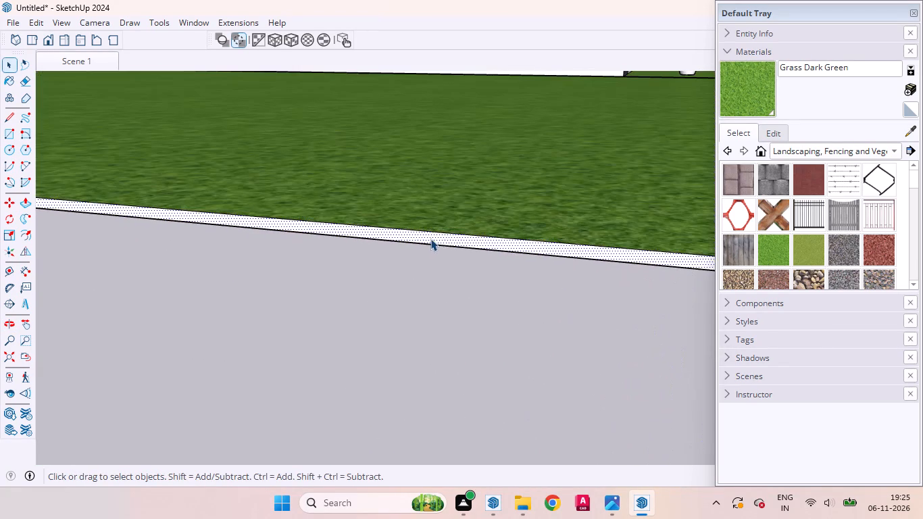
key("p")
left_click(430, 239)
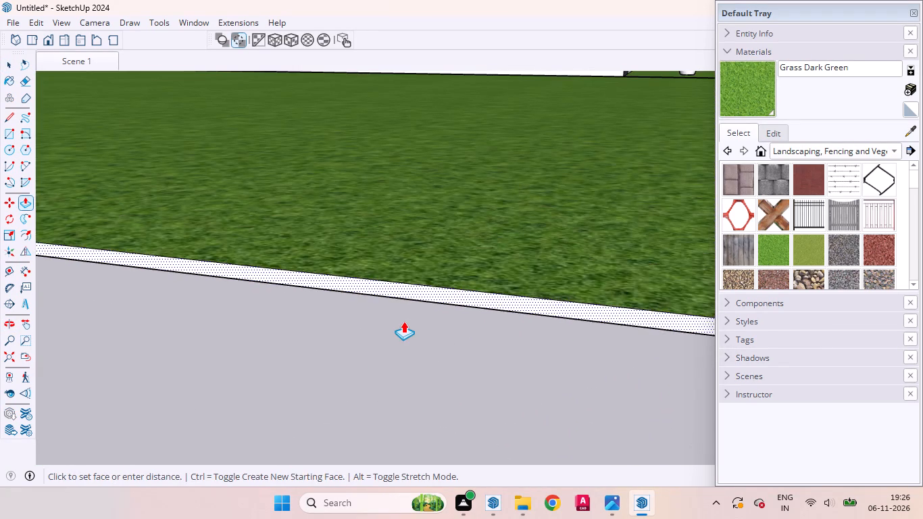
scroll(399, 321, "down", 7)
scroll(392, 337, "up", 2)
scroll(392, 337, "down", 20)
scroll(392, 337, "down", 4)
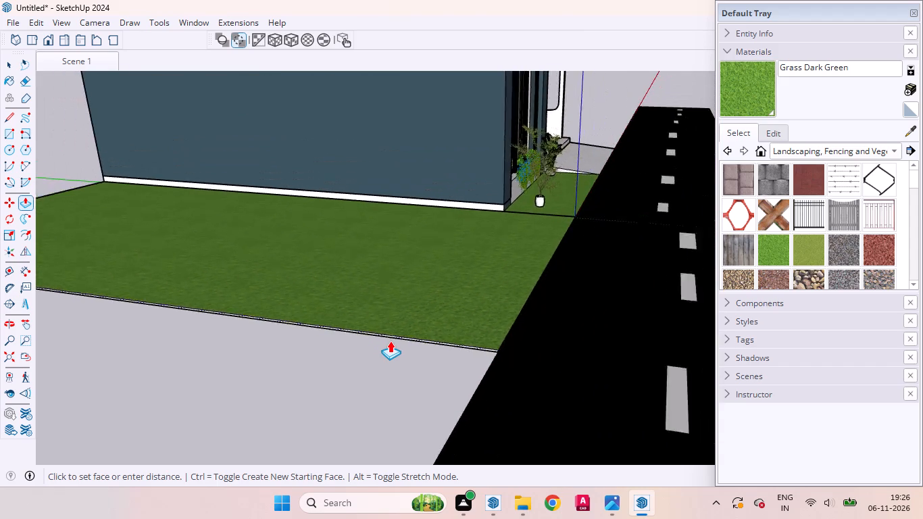
scroll(390, 341, "down", 2)
left_click(372, 380)
key("space")
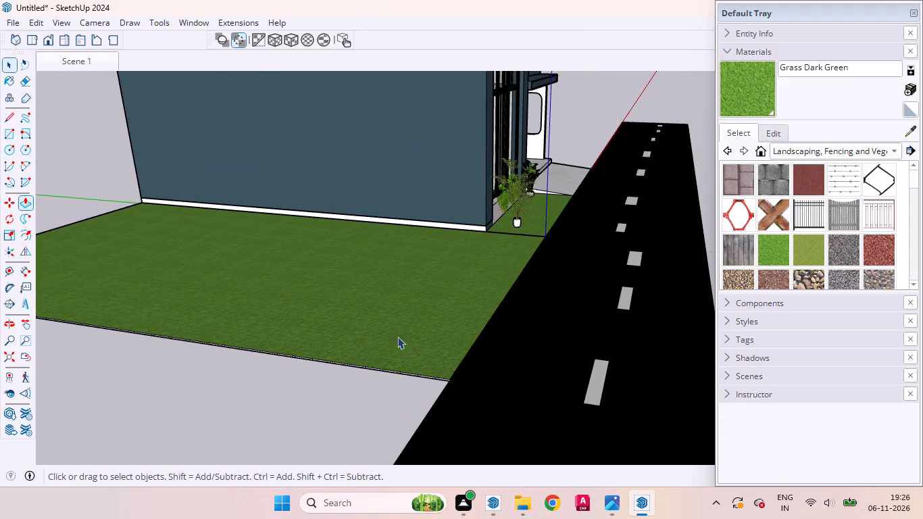
Review the widened side lawn and the lengthened road from an overview and in the saved Scene 1 view.
scroll(343, 346, "down", 1)
scroll(342, 345, "up", 1)
scroll(342, 345, "down", 15)
middle_click_drag(361, 386, 171, 439)
scroll(157, 410, "up", 1)
scroll(129, 352, "down", 3)
scroll(129, 351, "up", 1)
scroll(129, 351, "down", 2)
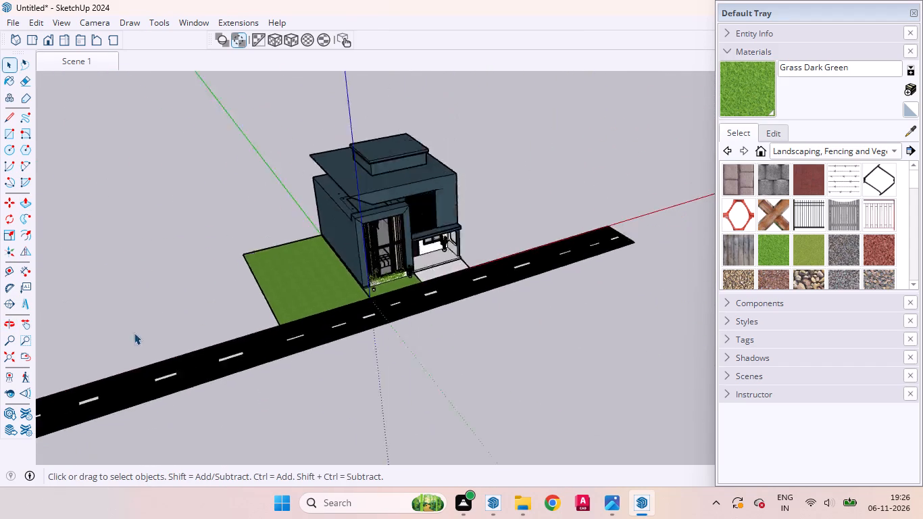
scroll(134, 332, "down", 6)
left_click(86, 61)
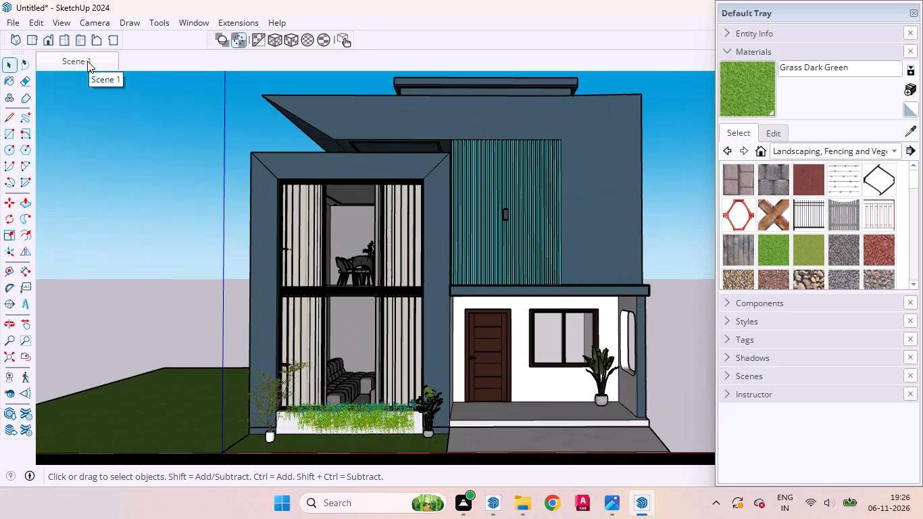
middle_click_drag(243, 320, 249, 387)
scroll(249, 383, "up", 1)
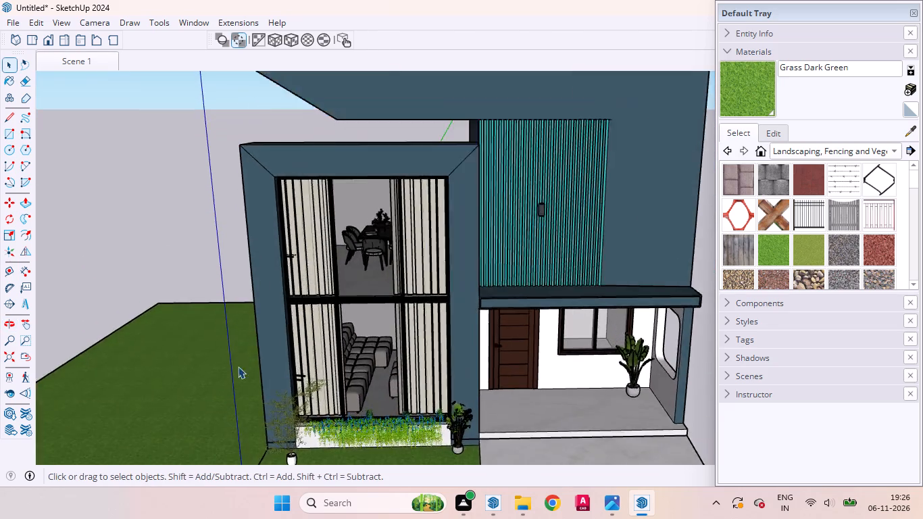
scroll(229, 354, "down", 12)
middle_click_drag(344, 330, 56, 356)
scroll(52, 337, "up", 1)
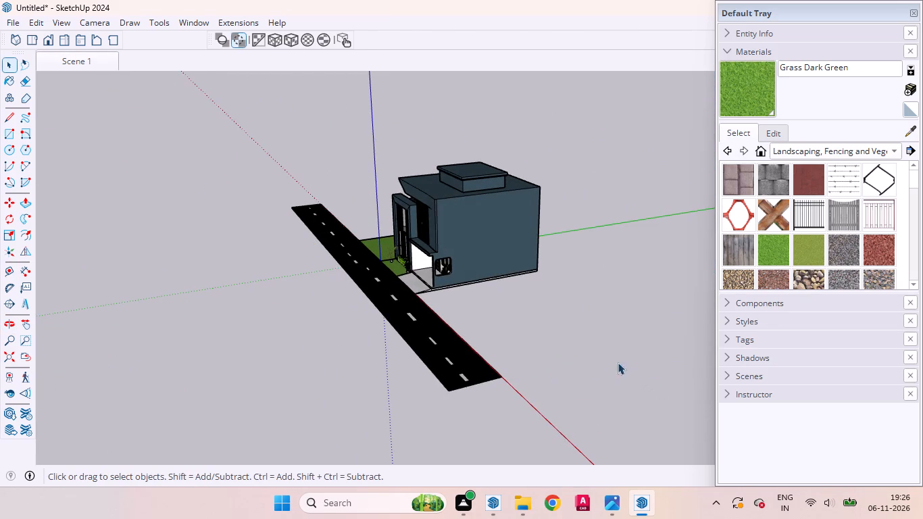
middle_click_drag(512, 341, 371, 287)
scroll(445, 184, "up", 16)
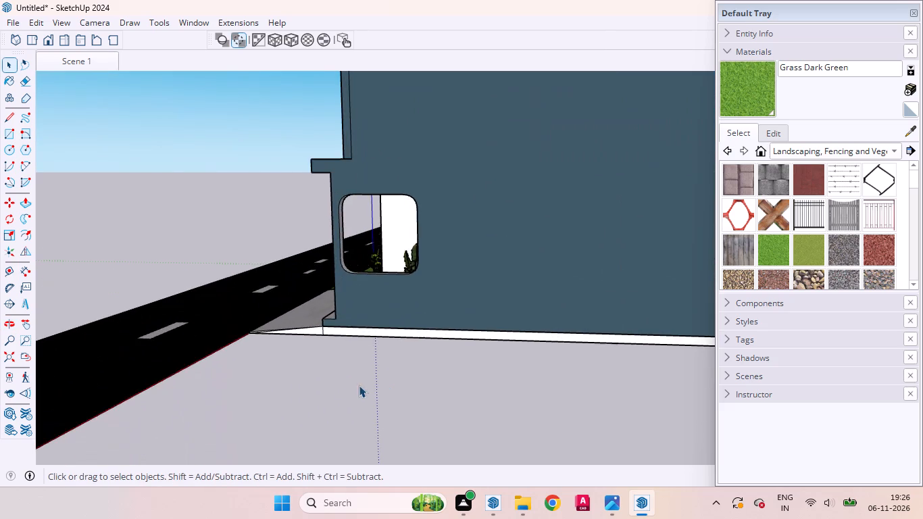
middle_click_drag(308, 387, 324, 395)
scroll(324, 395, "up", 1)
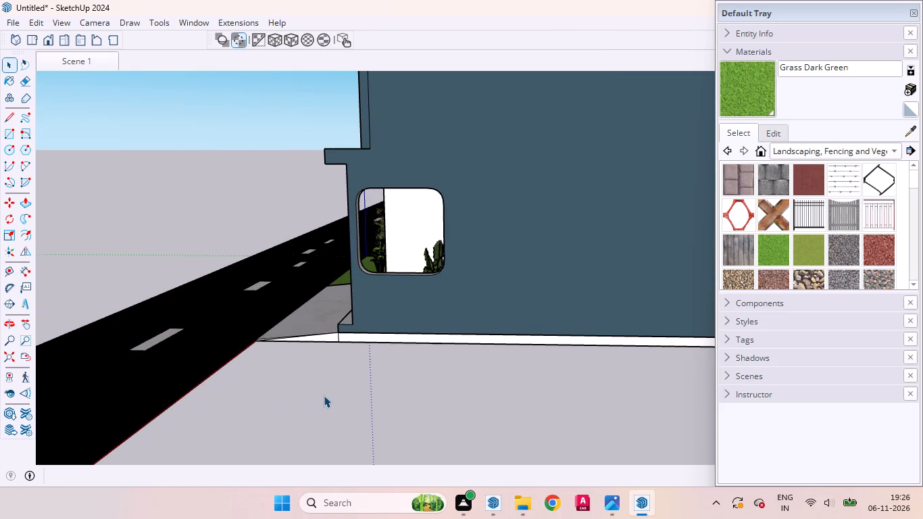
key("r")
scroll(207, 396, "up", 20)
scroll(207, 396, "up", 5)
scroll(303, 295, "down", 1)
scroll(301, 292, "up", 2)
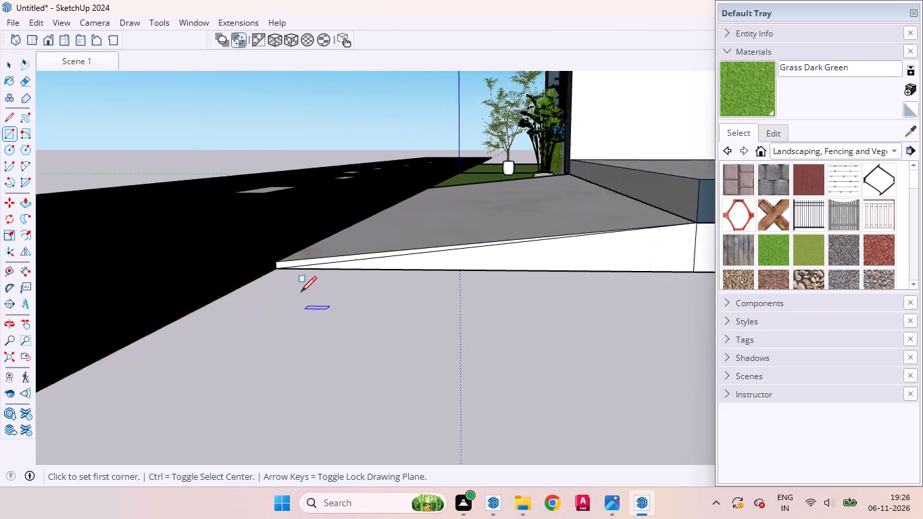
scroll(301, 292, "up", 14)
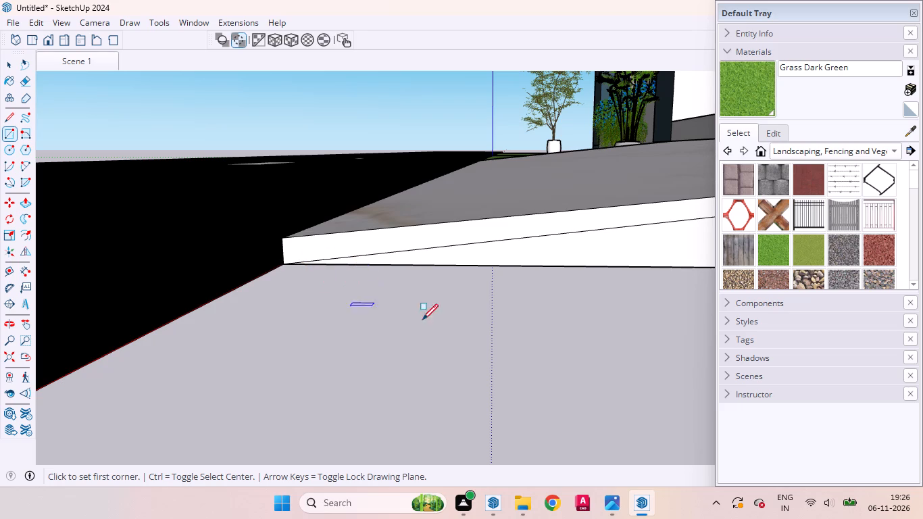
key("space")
Examine the entrance ramp's edges where it meets the road, the front lawn and the open ground beside the house.
scroll(422, 314, "down", 5)
middle_click_drag(386, 314, 621, 376)
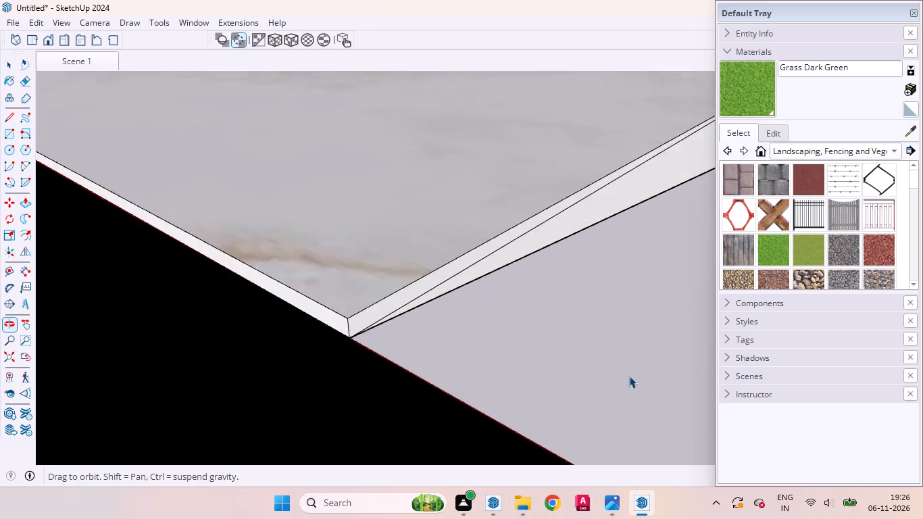
scroll(534, 360, "down", 10)
middle_click_drag(426, 346, 603, 299)
scroll(576, 295, "up", 1)
scroll(526, 283, "down", 1)
scroll(526, 282, "up", 2)
scroll(526, 282, "down", 8)
scroll(607, 273, "up", 2)
scroll(608, 273, "down", 6)
scroll(207, 290, "up", 5)
middle_click_drag(136, 326, 359, 287)
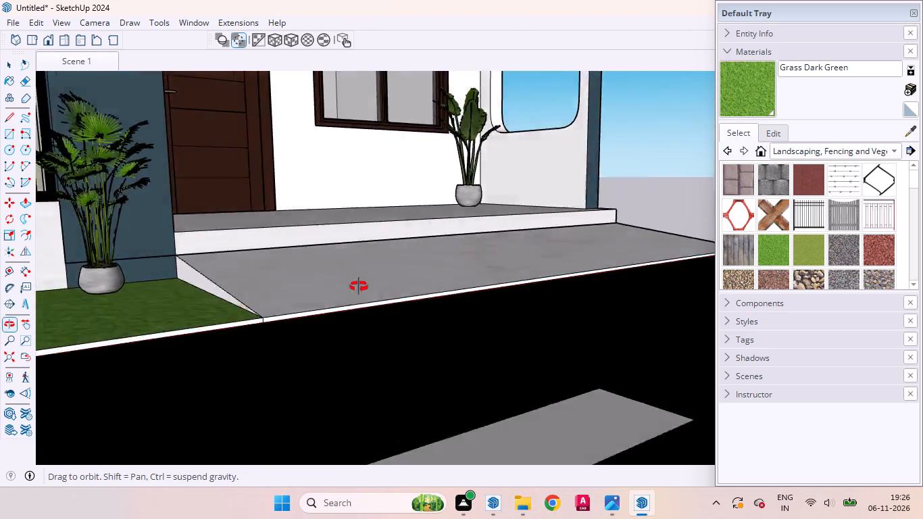
middle_click_drag(359, 287, 174, 354)
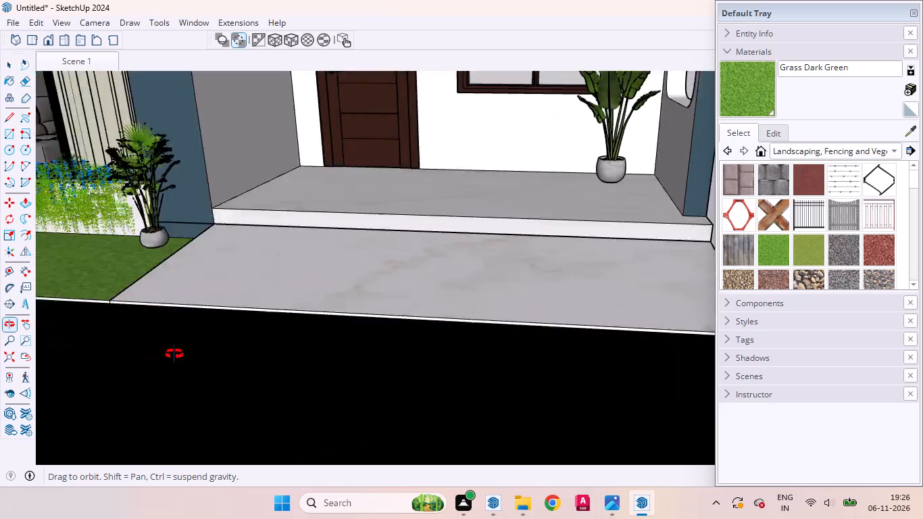
middle_click_drag(174, 354, 393, 293)
scroll(393, 293, "up", 4)
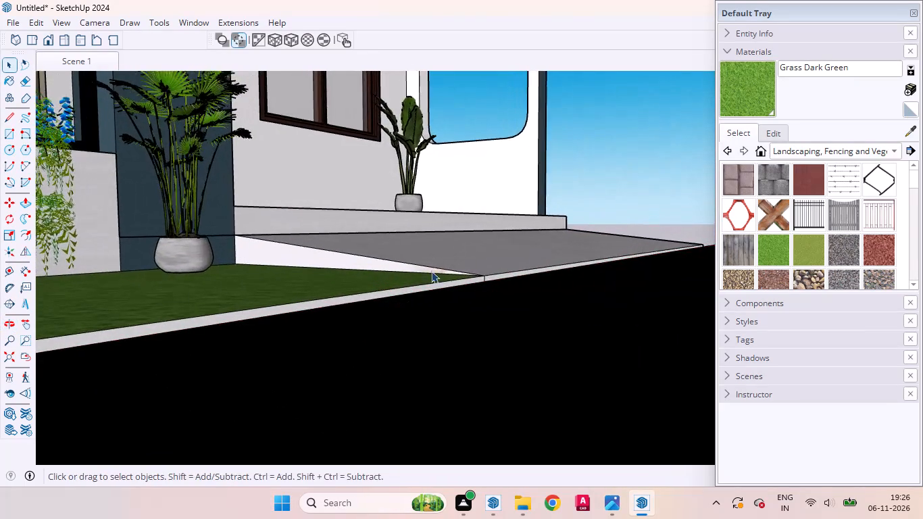
scroll(431, 271, "up", 11)
scroll(437, 318, "down", 2)
middle_click_drag(489, 325, 405, 295)
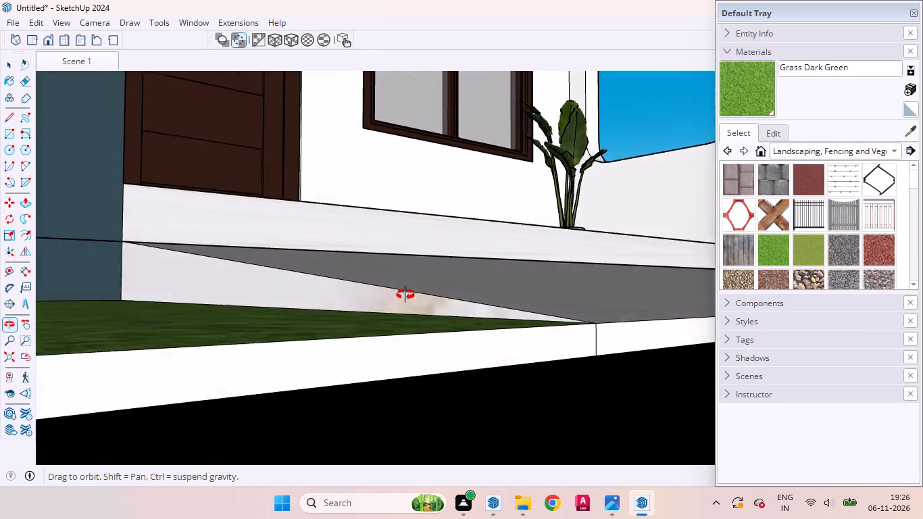
middle_click_drag(405, 295, 380, 357)
scroll(314, 337, "down", 20)
scroll(314, 337, "down", 5)
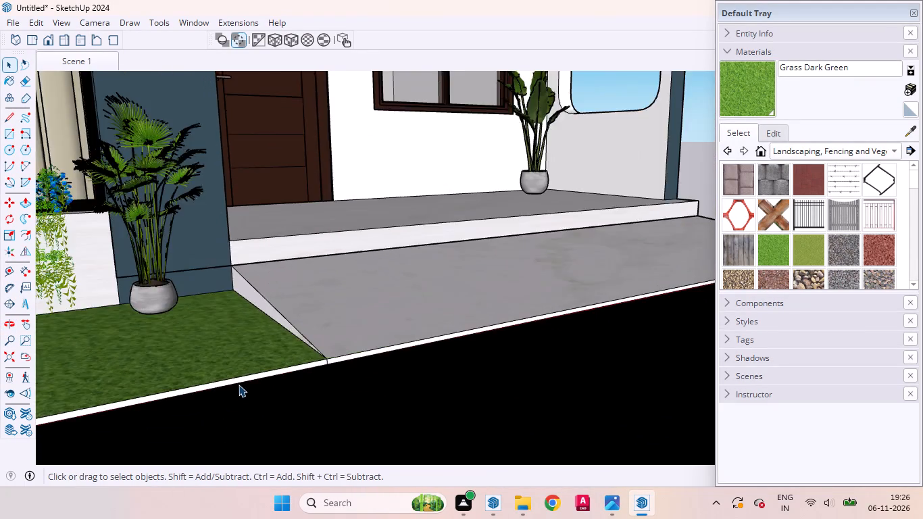
scroll(239, 385, "down", 9)
scroll(622, 284, "up", 8)
scroll(614, 307, "down", 2)
middle_click_drag(618, 326, 410, 341)
scroll(482, 341, "up", 1)
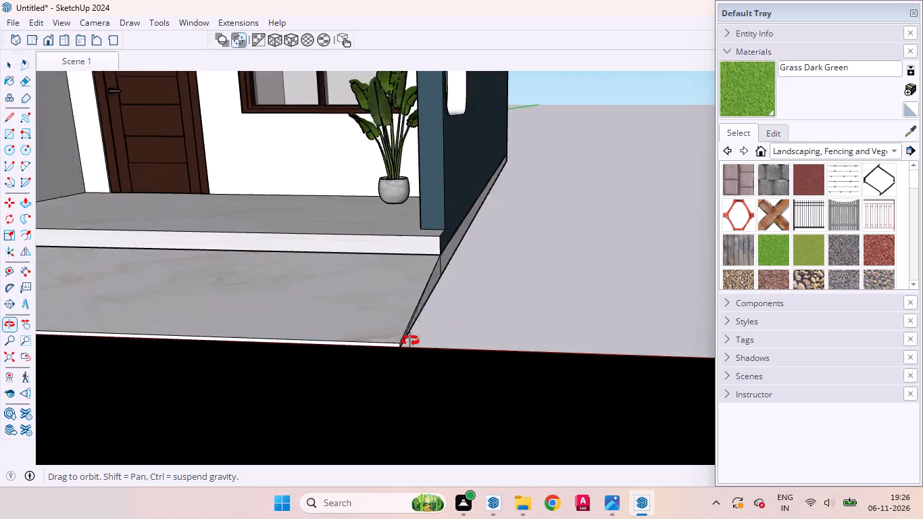
middle_click_drag(410, 341, 320, 314)
scroll(321, 307, "up", 13)
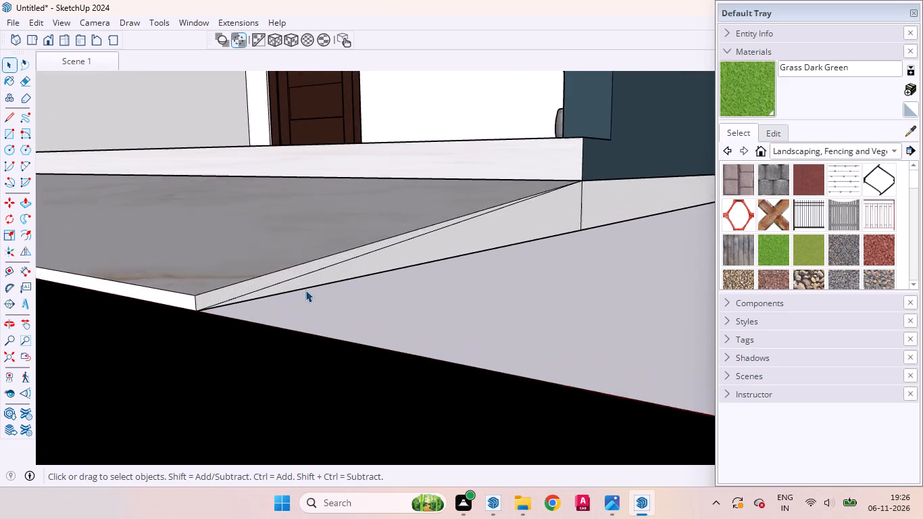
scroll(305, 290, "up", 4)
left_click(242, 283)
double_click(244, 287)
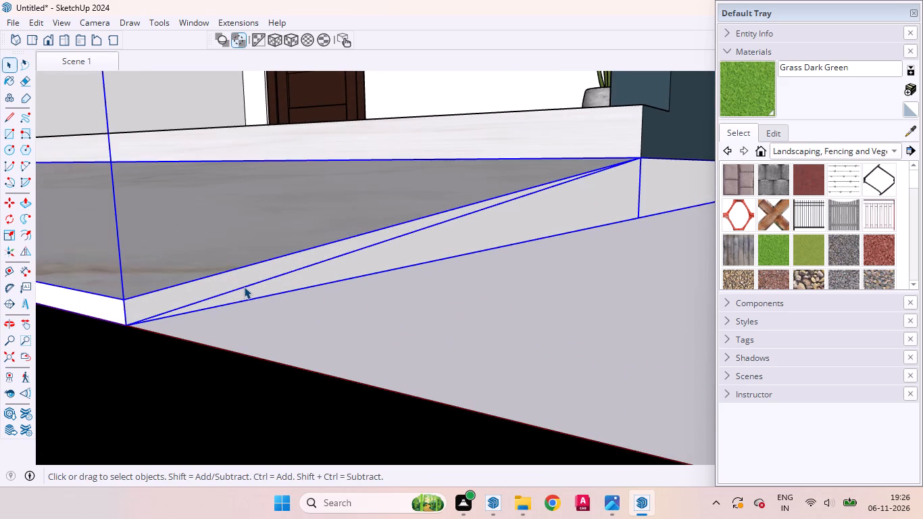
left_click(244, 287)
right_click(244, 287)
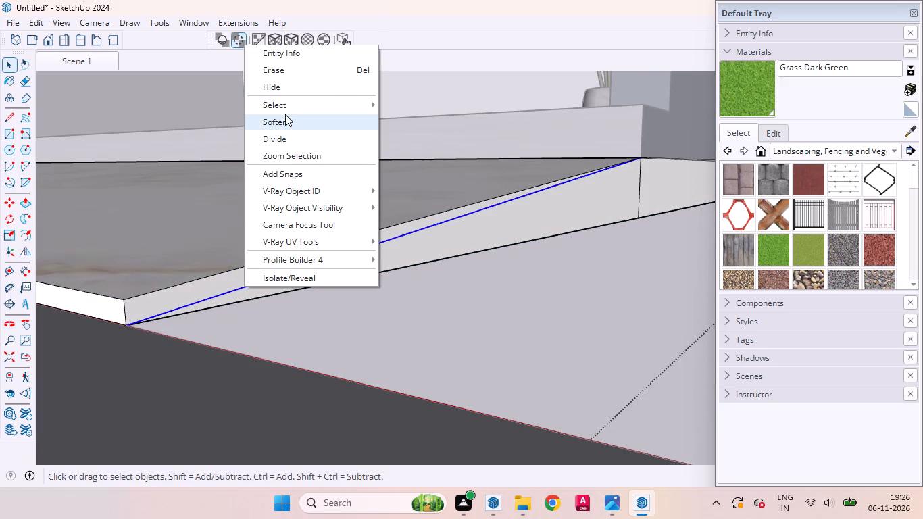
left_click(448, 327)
Inspect the front lawn's kerb edge beside the ramp, and close the open base group.
scroll(490, 303, "down", 5)
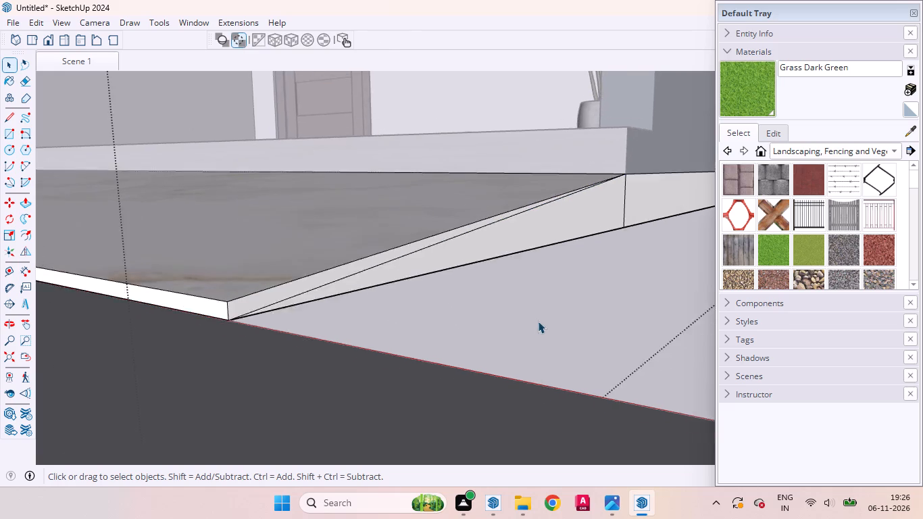
scroll(538, 321, "down", 20)
scroll(538, 321, "down", 5)
scroll(146, 264, "up", 11)
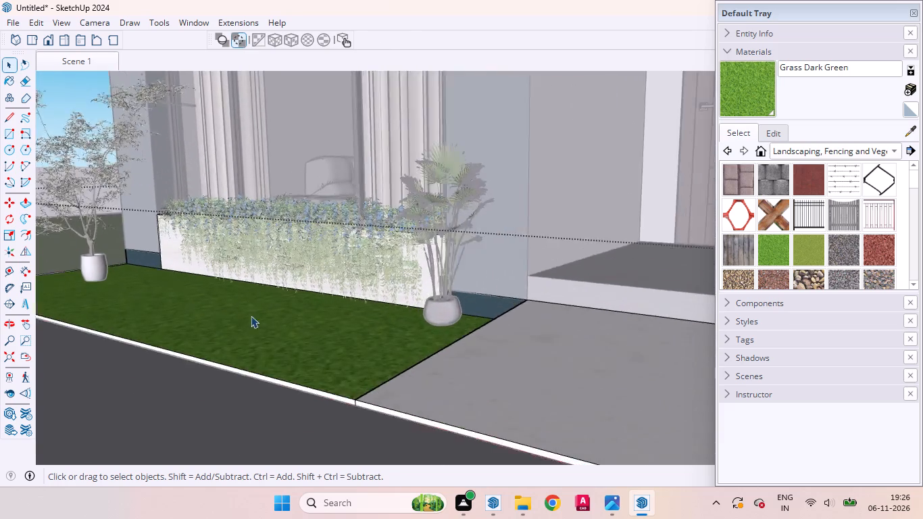
scroll(251, 316, "up", 7)
scroll(214, 310, "down", 5)
scroll(261, 388, "up", 10)
middle_click_drag(362, 406, 273, 394)
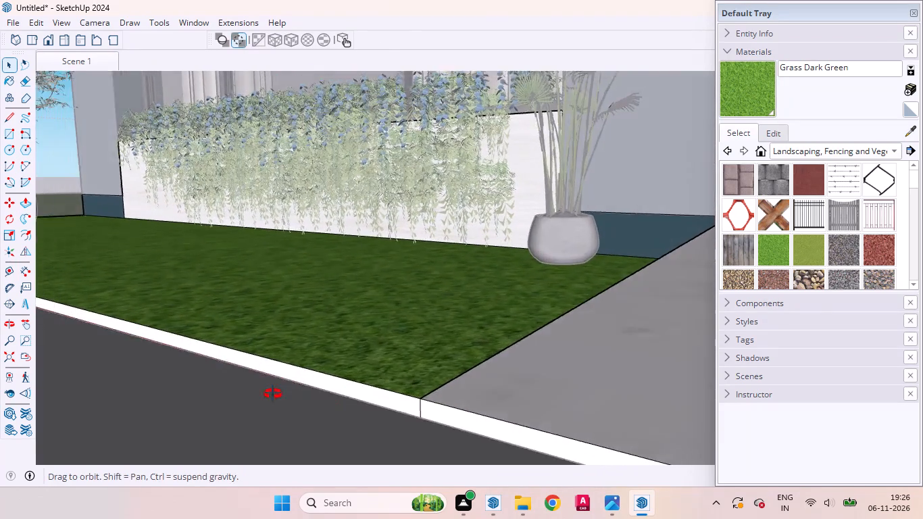
middle_click_drag(273, 394, 327, 391)
scroll(331, 391, "up", 1)
scroll(316, 377, "down", 10)
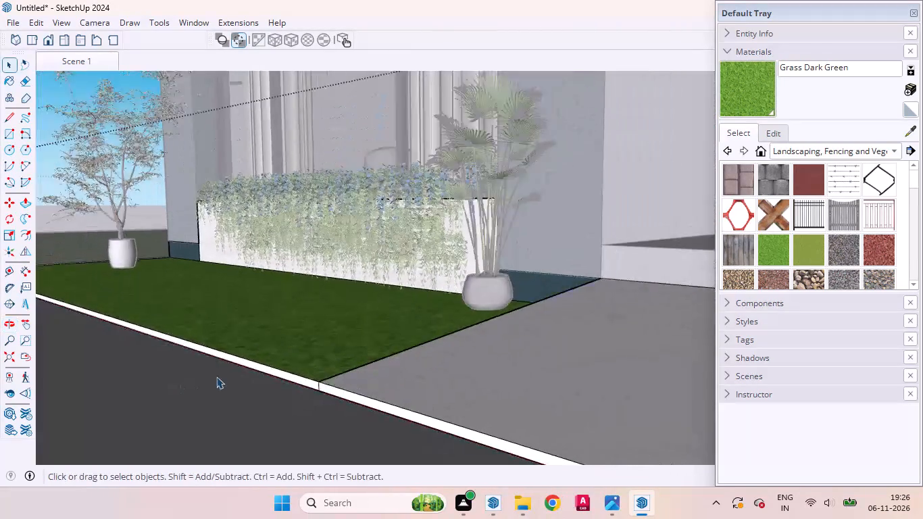
scroll(216, 376, "down", 20)
scroll(216, 376, "down", 5)
scroll(155, 315, "up", 1)
scroll(155, 315, "down", 5)
left_click(443, 357)
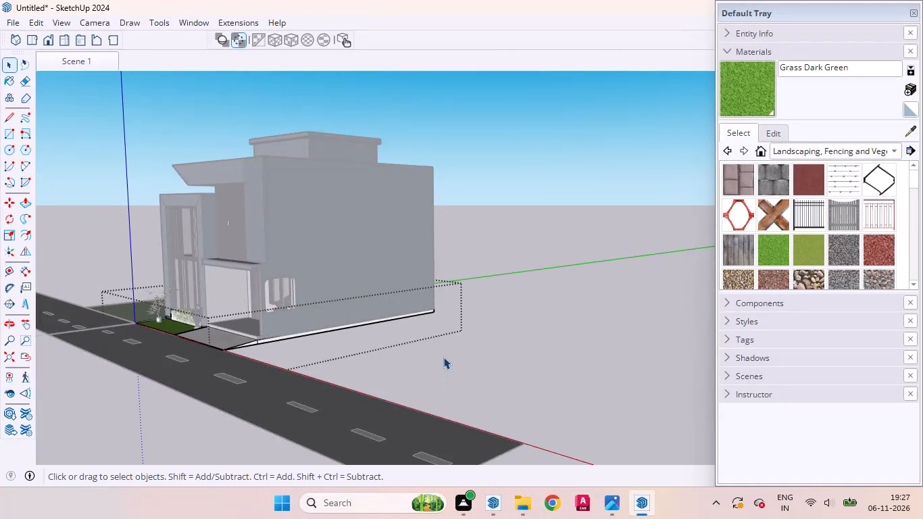
left_click(426, 369)
Examine the frontage and the bare ground along the house's side wall with the rounded opening.
scroll(55, 257, "up", 9)
scroll(28, 286, "down", 6)
scroll(189, 378, "up", 4)
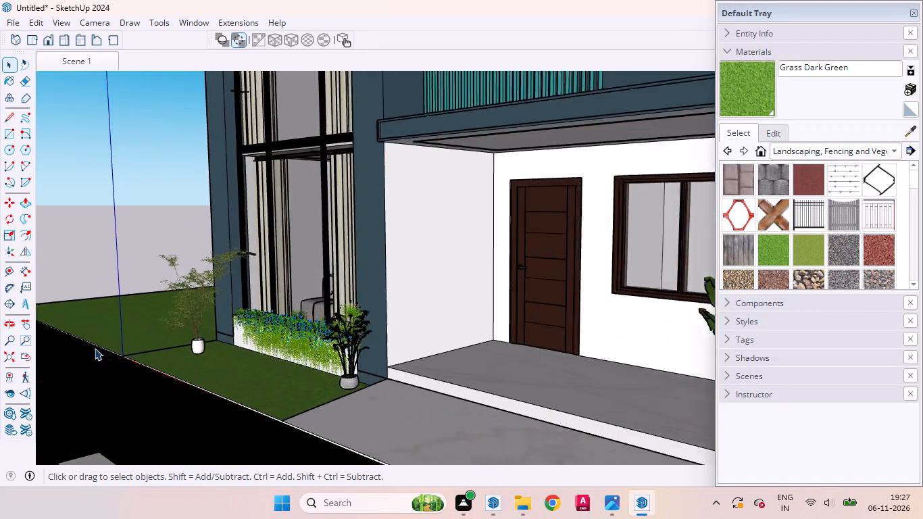
scroll(95, 348, "up", 16)
scroll(118, 345, "down", 20)
scroll(118, 345, "down", 4)
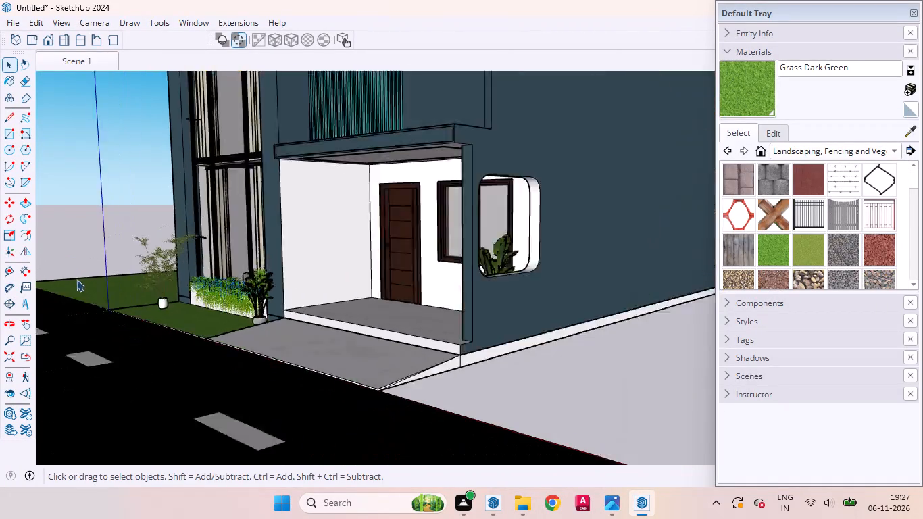
scroll(76, 279, "down", 2)
left_click(252, 372)
scroll(239, 350, "up", 3)
left_click(393, 324)
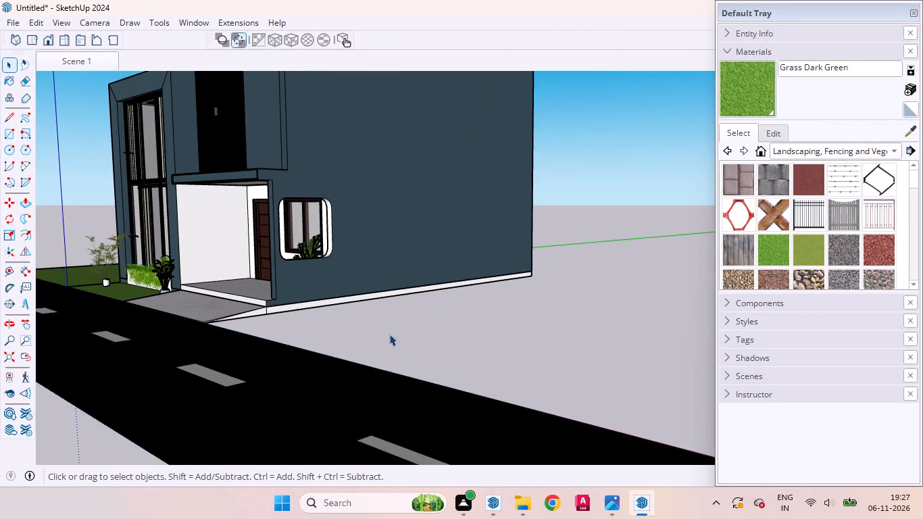
scroll(381, 329, "up", 1)
scroll(381, 329, "down", 2)
scroll(377, 329, "up", 2)
middle_click_drag(341, 356, 48, 420)
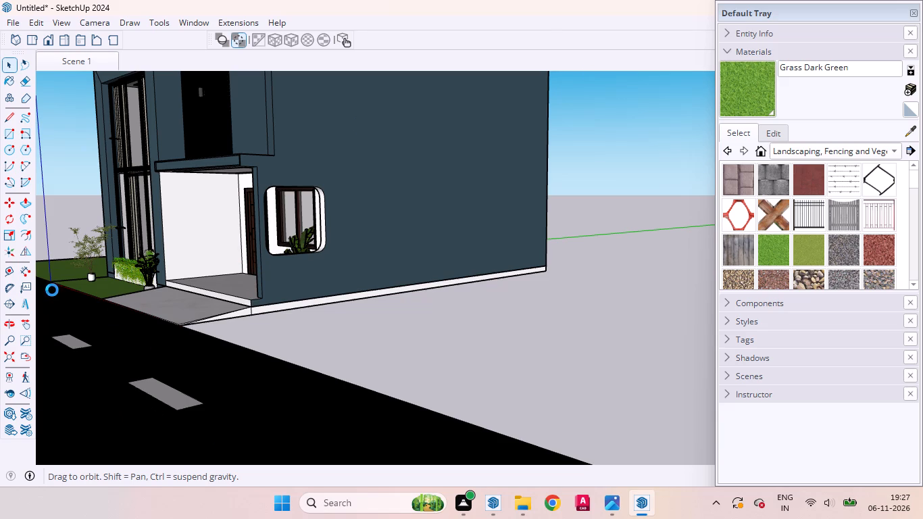
scroll(0, 494, "up", 1)
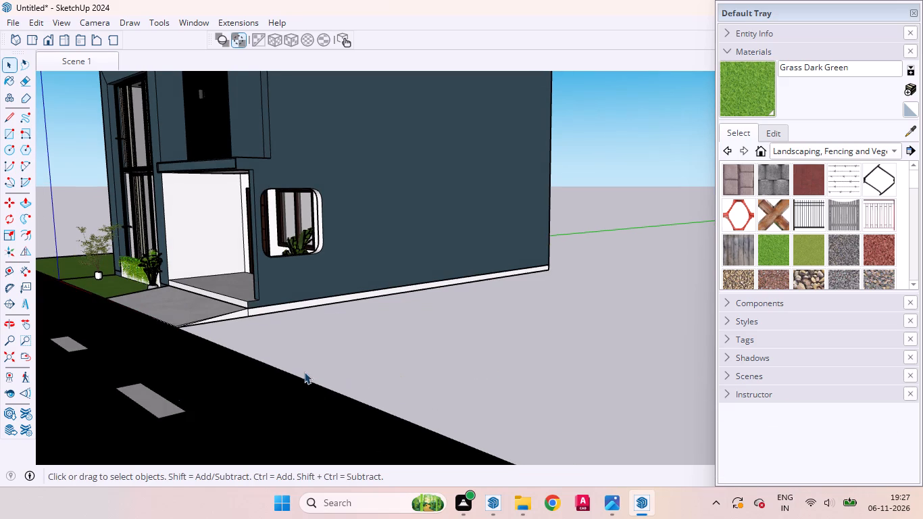
middle_click_drag(363, 330, 230, 376)
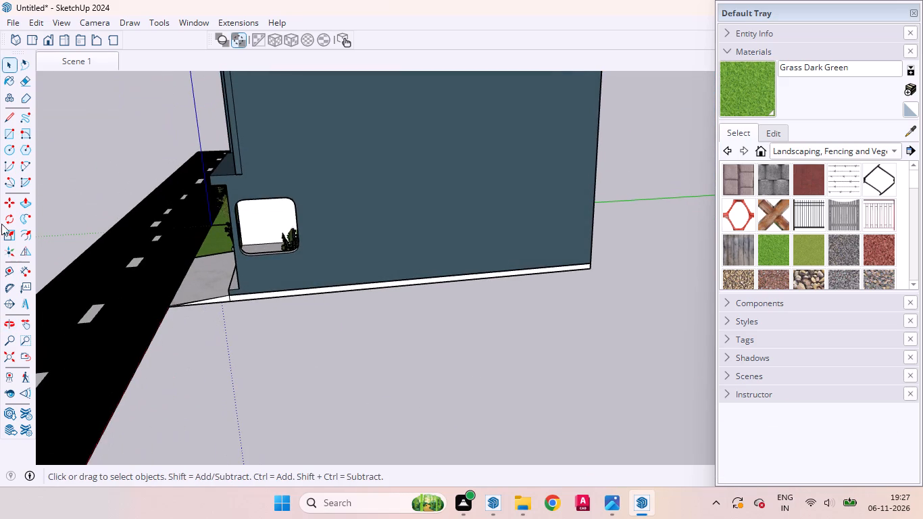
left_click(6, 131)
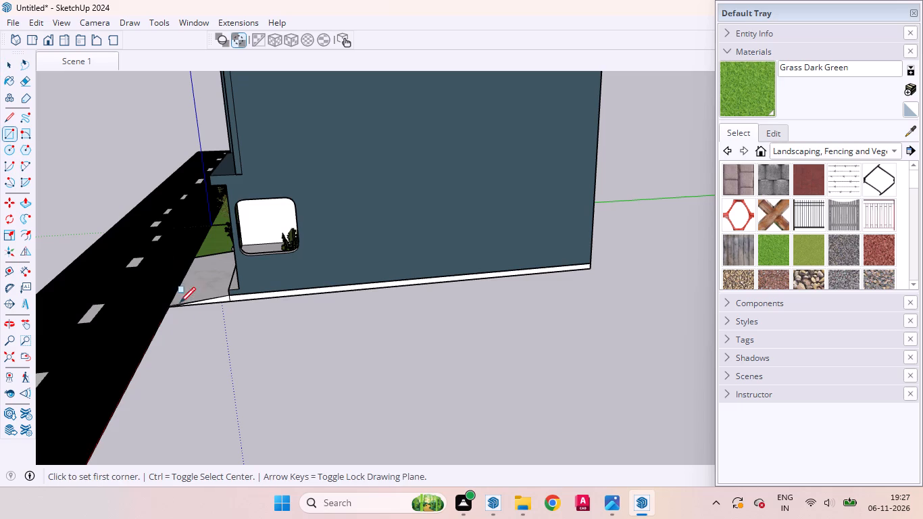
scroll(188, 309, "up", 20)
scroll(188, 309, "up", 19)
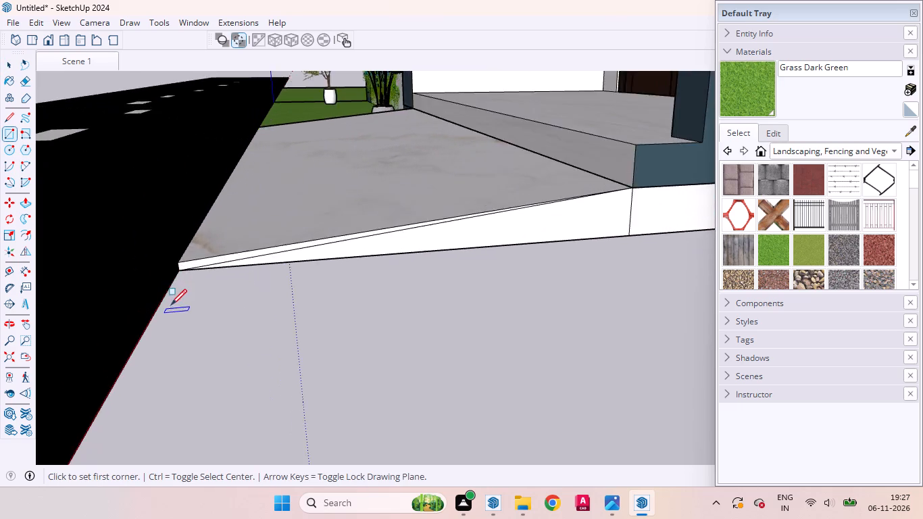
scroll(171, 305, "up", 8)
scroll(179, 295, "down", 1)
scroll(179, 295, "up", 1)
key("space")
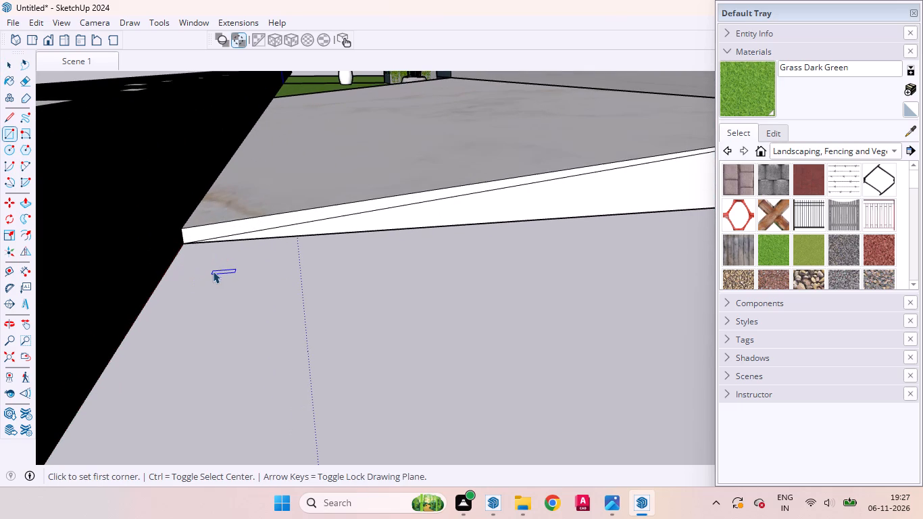
Open the base group and erase the diagonal edge across the entrance ramp's side face.
left_click(376, 212)
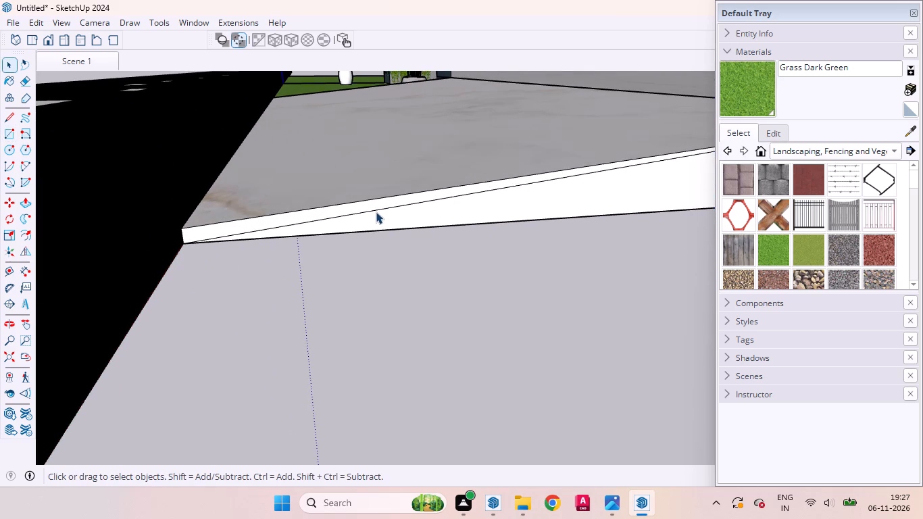
double_click(374, 211)
left_click(372, 211)
left_click(370, 210)
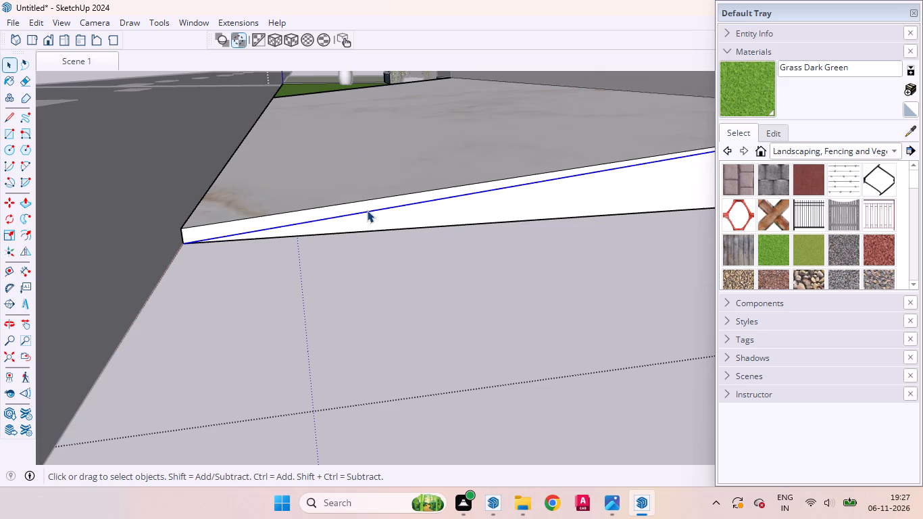
right_click(366, 211)
left_click(395, 236)
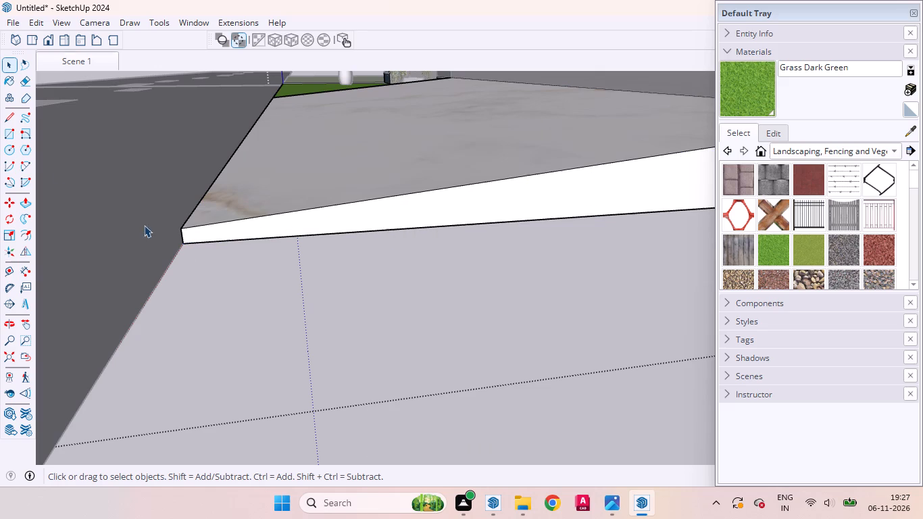
Draw a square on the bare ground beside the house's ramp-side wall, starting from the ramp's bottom corner at the road.
left_click(11, 139)
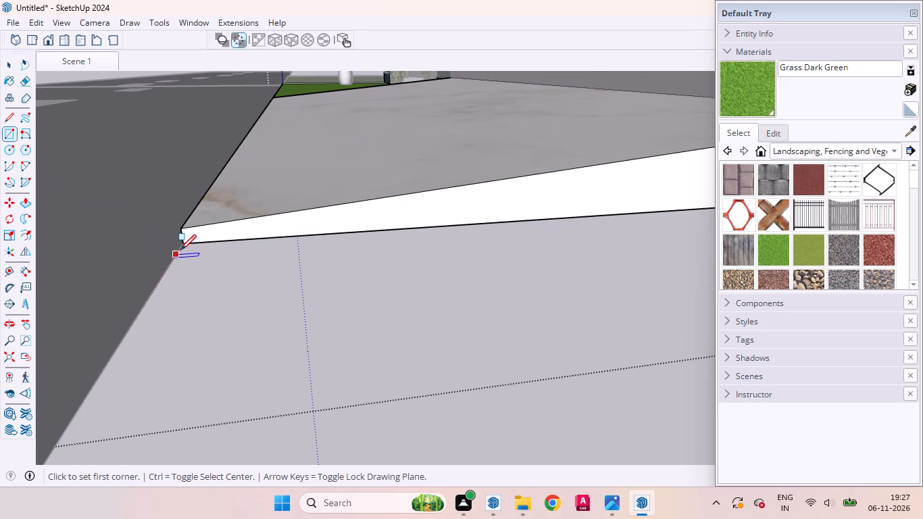
left_click(182, 245)
scroll(239, 344, "down", 1)
scroll(239, 344, "up", 2)
scroll(239, 344, "down", 9)
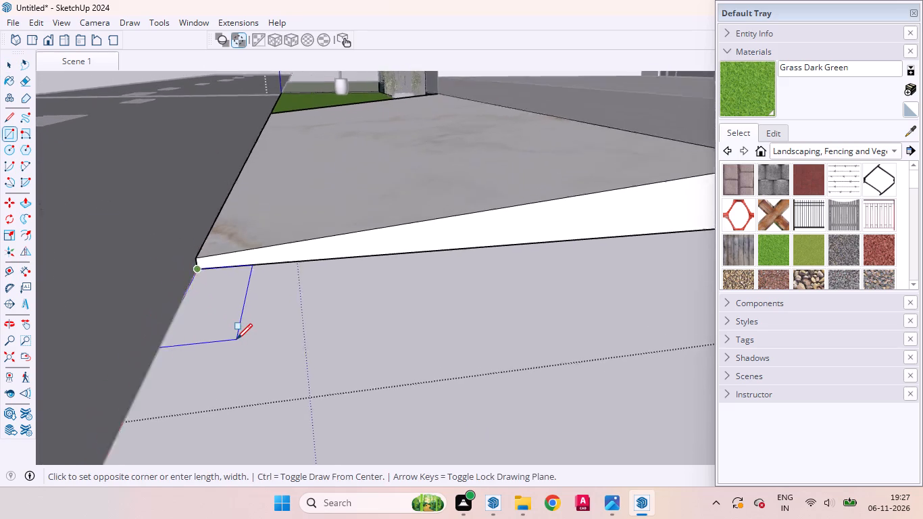
scroll(236, 339, "down", 14)
scroll(235, 339, "up", 1)
scroll(235, 339, "down", 20)
scroll(235, 339, "down", 11)
scroll(235, 341, "up", 1)
scroll(235, 341, "down", 2)
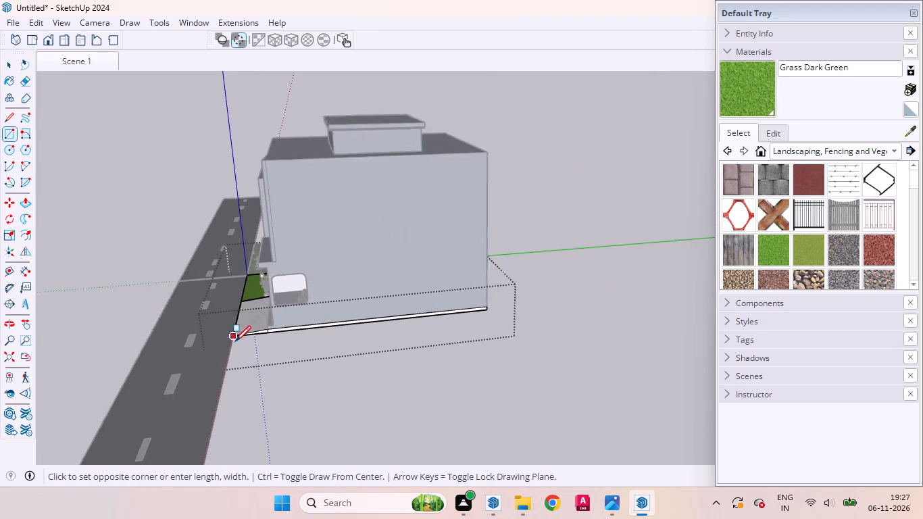
scroll(526, 420, "up", 3)
scroll(510, 422, "down", 6)
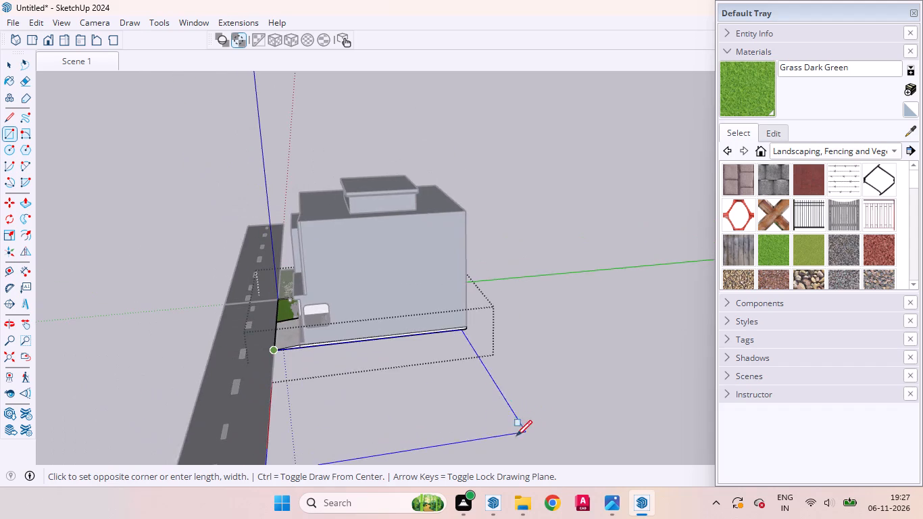
scroll(489, 430, "down", 13)
scroll(458, 428, "down", 12)
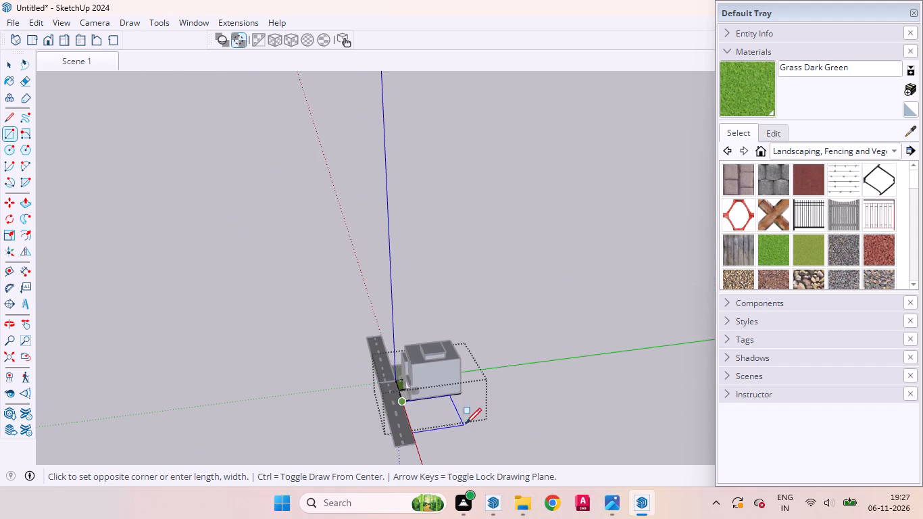
scroll(472, 423, "up", 5)
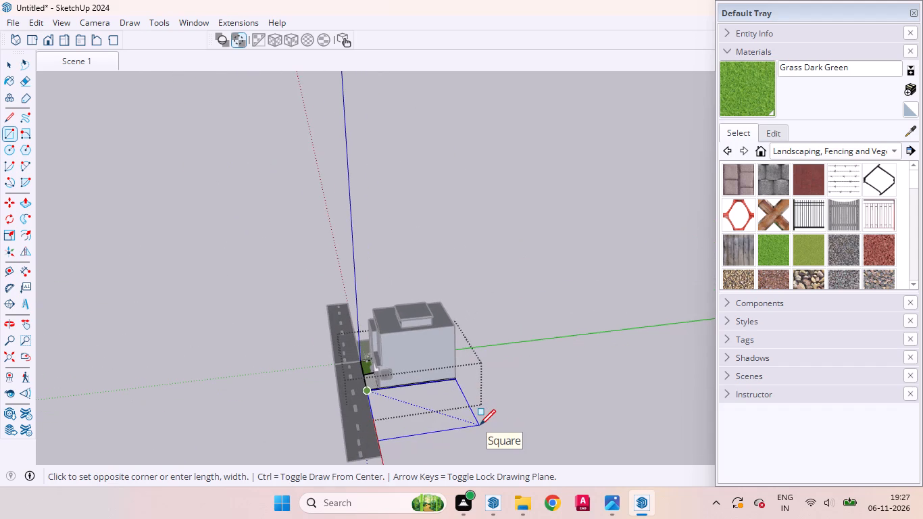
left_click(480, 425)
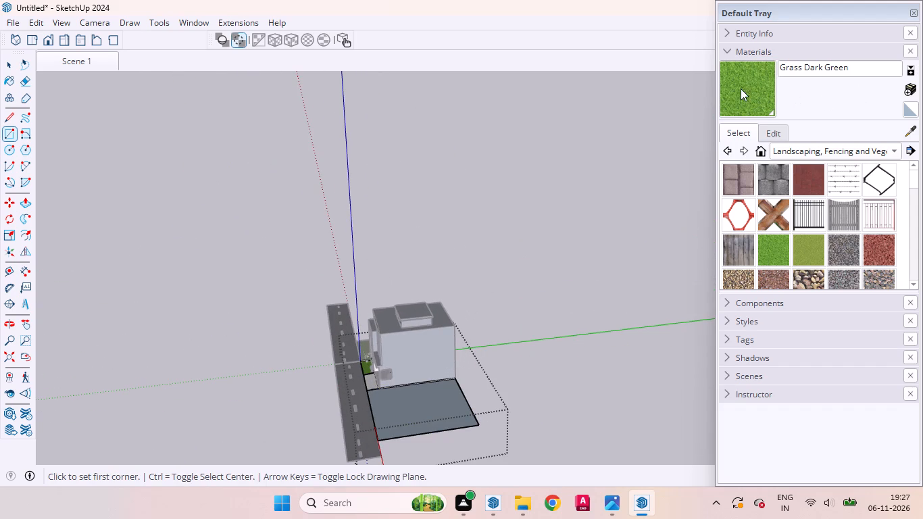
Paint the new ground square with Grass Dark Green, return to the Scene 1 view and close the base group.
left_click(741, 89)
left_click(411, 405)
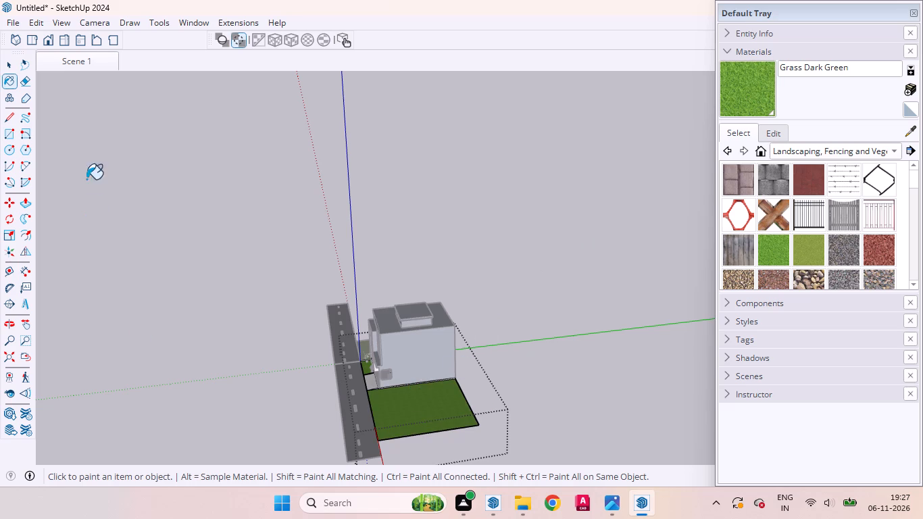
left_click(9, 66)
left_click(64, 63)
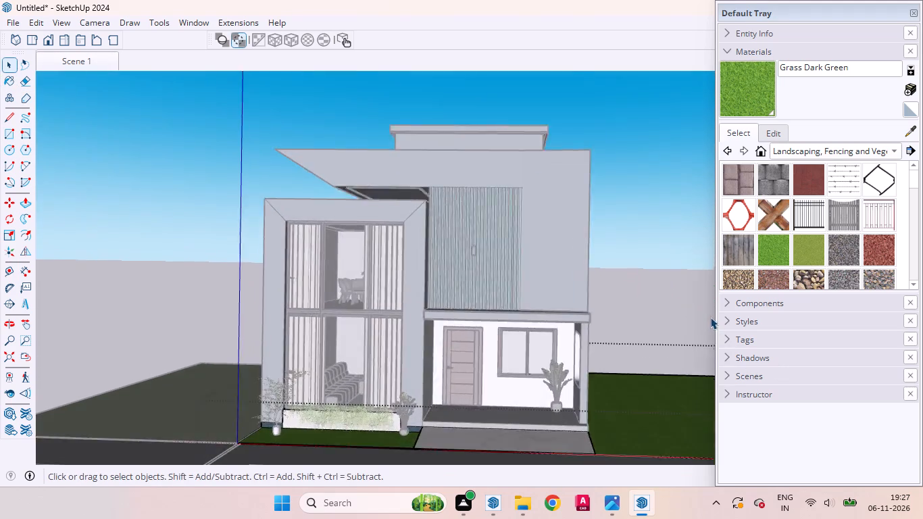
left_click(694, 295)
Examine the front facade, planters, road and the lawns on both sides of the house.
scroll(434, 420, "down", 10)
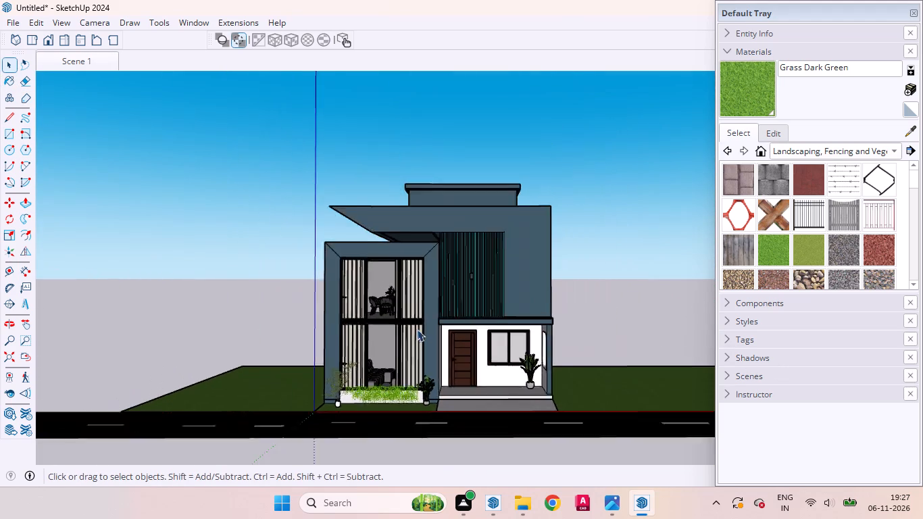
scroll(411, 393, "up", 16)
middle_click_drag(384, 418, 470, 484)
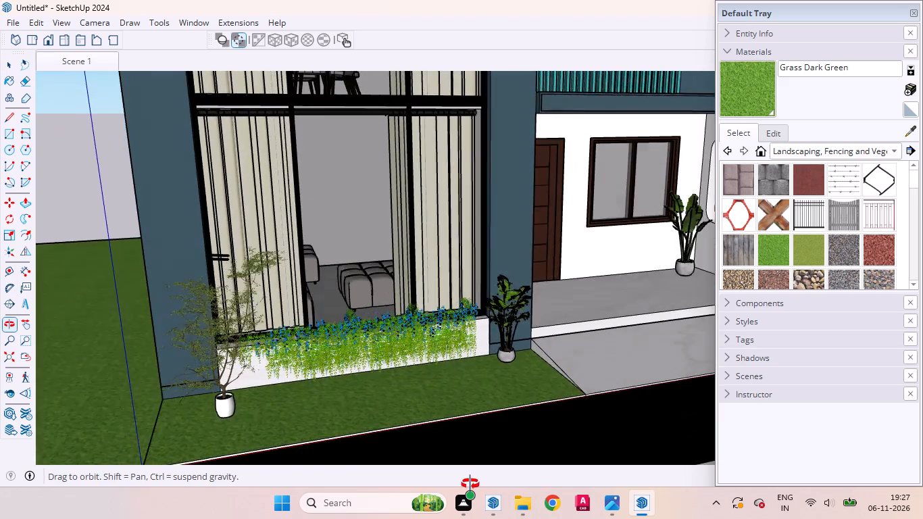
middle_click_drag(470, 484, 487, 458)
scroll(487, 458, "up", 1)
scroll(480, 445, "down", 8)
scroll(461, 419, "up", 2)
scroll(461, 419, "down", 3)
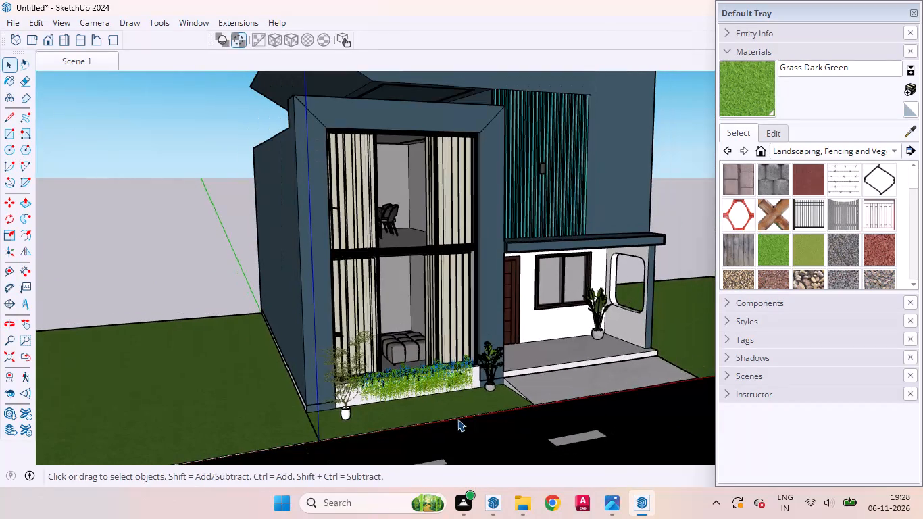
scroll(424, 438, "down", 2)
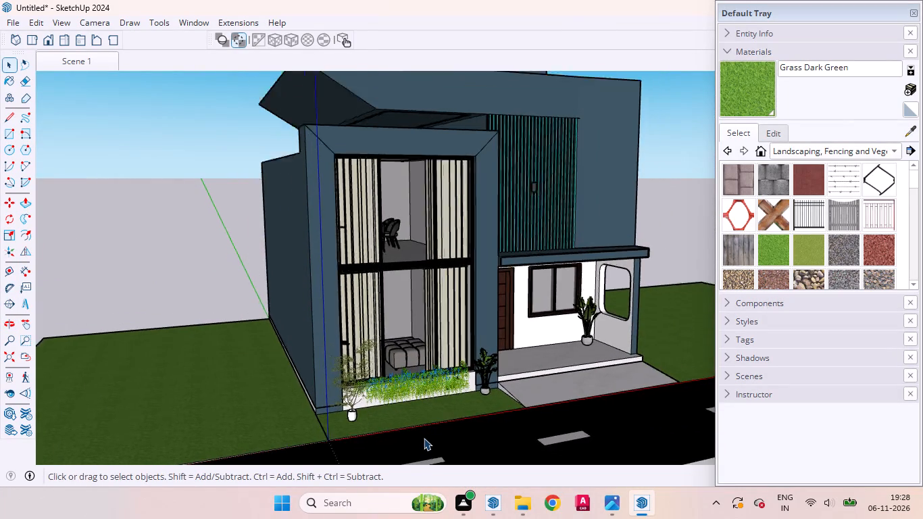
scroll(424, 438, "down", 9)
scroll(418, 410, "up", 3)
scroll(418, 410, "down", 1)
middle_click_drag(472, 472, 506, 484)
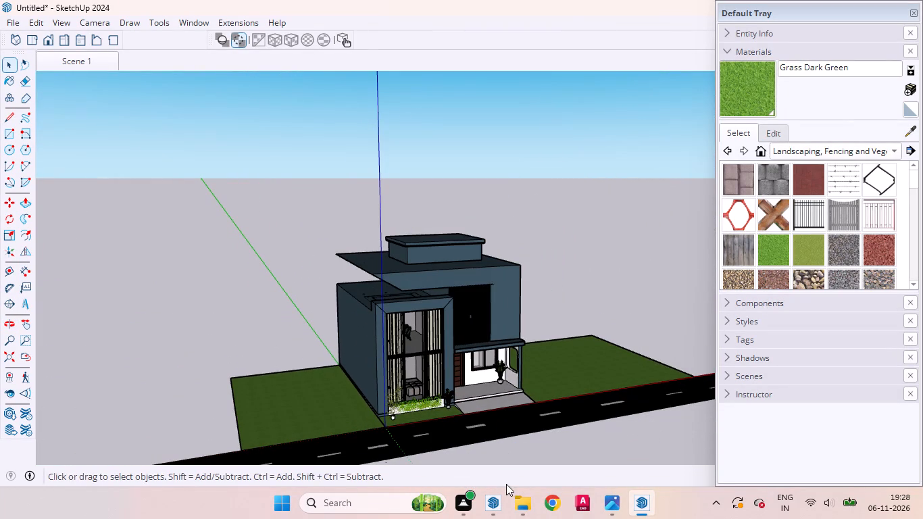
middle_click_drag(506, 484, 543, 485)
scroll(541, 485, "up", 2)
scroll(397, 414, "down", 7)
middle_click_drag(562, 366, 561, 366)
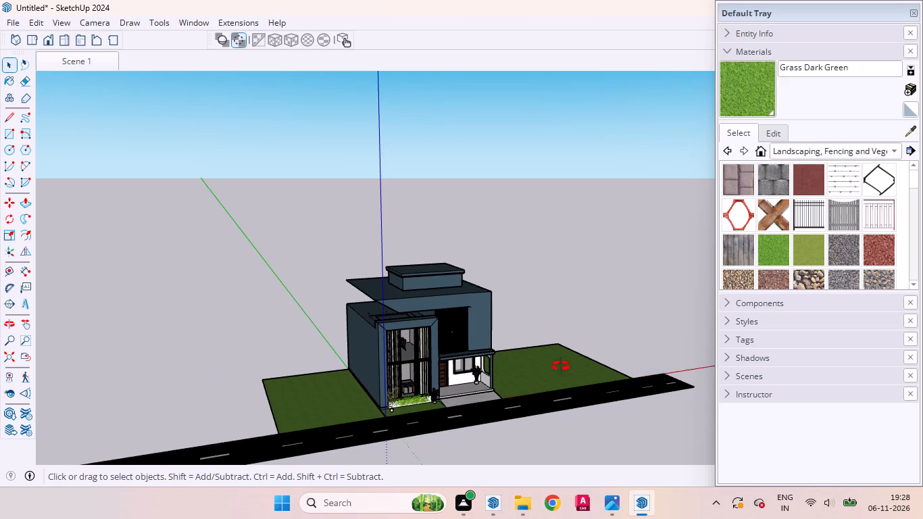
middle_click_drag(561, 366, 182, 518)
scroll(366, 253, "down", 9)
scroll(460, 310, "up", 13)
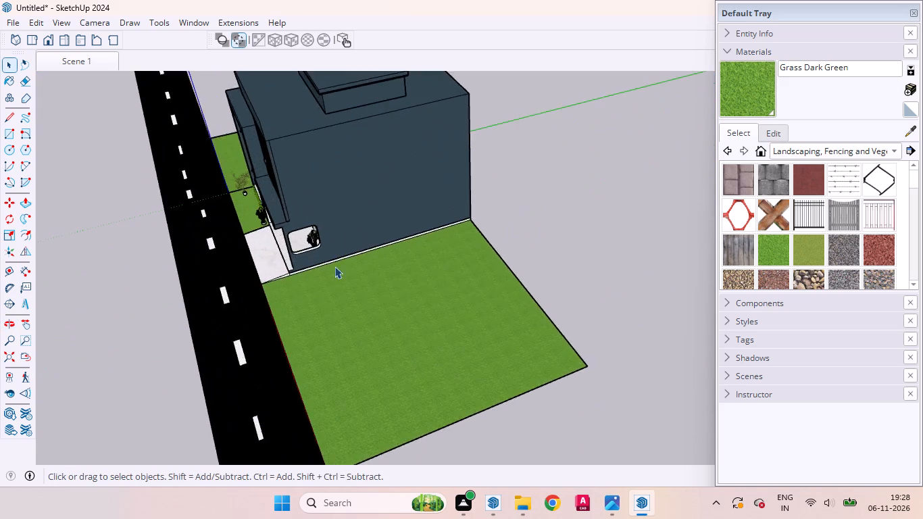
Raise the road section in front of the ramp from the ramp's bottom corner to the top of its front lip.
scroll(334, 266, "up", 17)
middle_click_drag(247, 306, 314, 219)
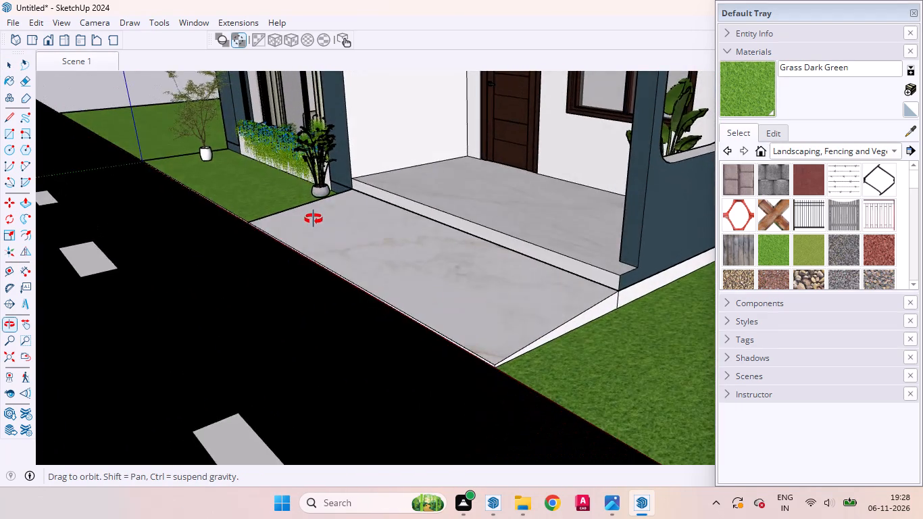
middle_click_drag(314, 219, 332, 205)
scroll(455, 480, "up", 2)
left_click(468, 404)
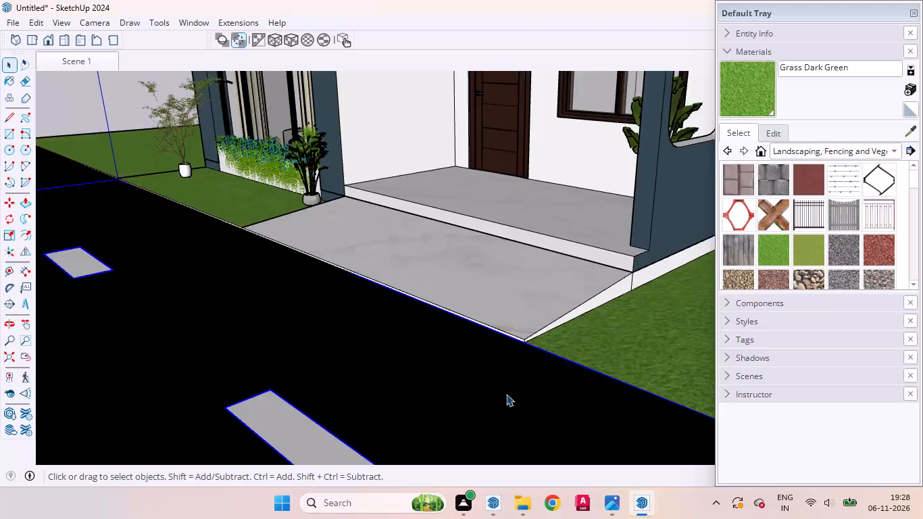
scroll(541, 391, "up", 18)
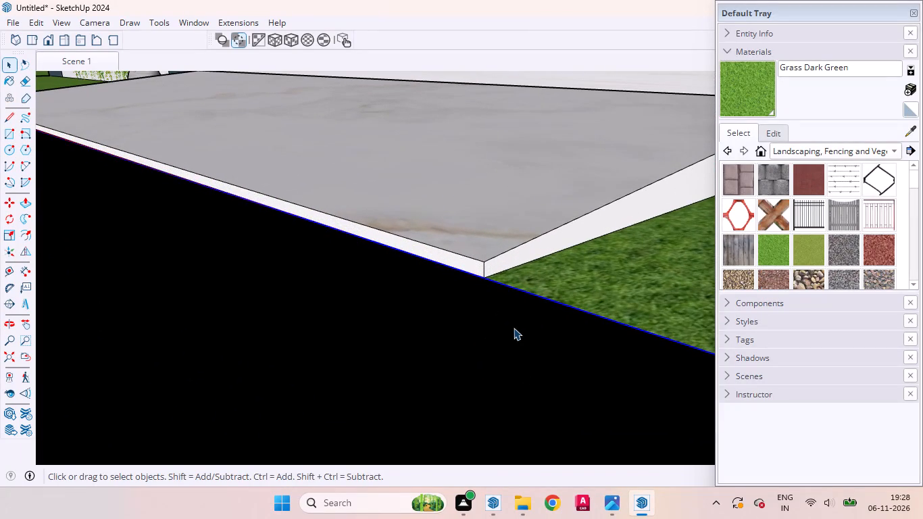
key("m")
scroll(498, 260, "up", 14)
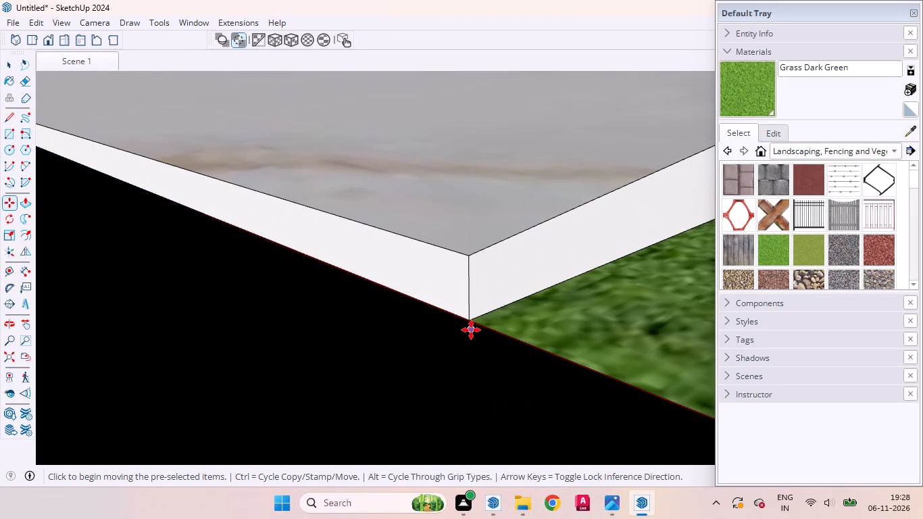
left_click(471, 325)
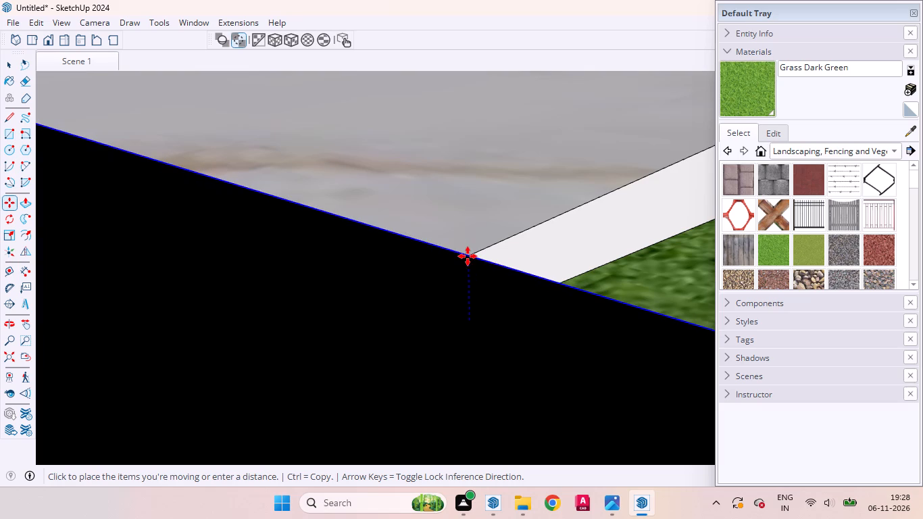
left_click(468, 256)
scroll(513, 325, "down", 20)
scroll(513, 325, "down", 4)
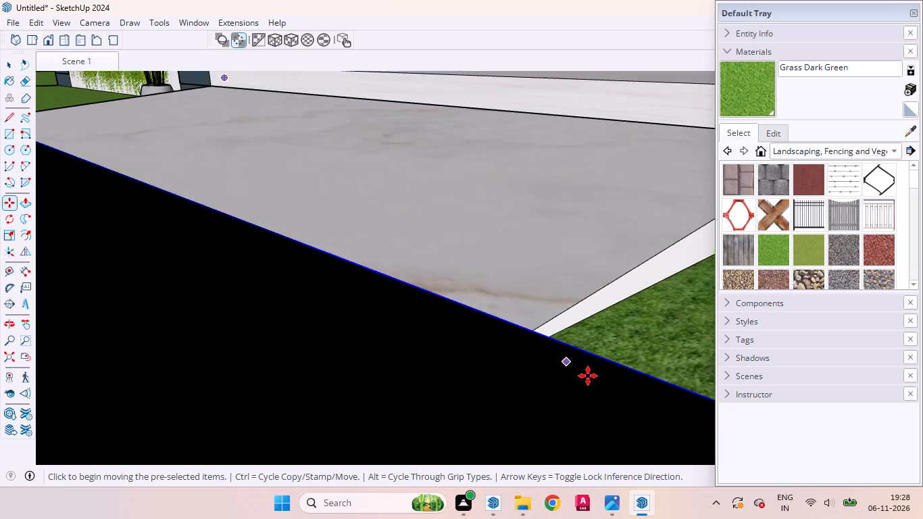
scroll(588, 376, "down", 20)
scroll(588, 376, "down", 20)
scroll(588, 376, "down", 7)
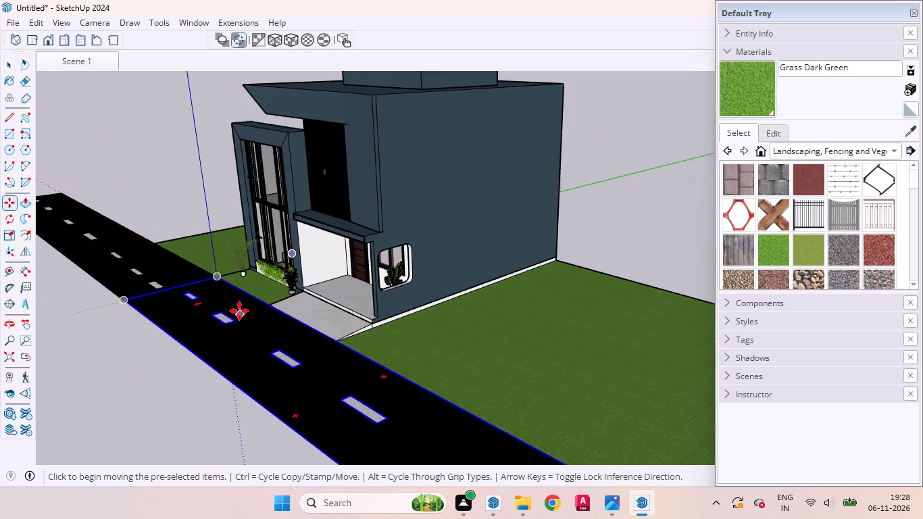
scroll(239, 311, "down", 5)
key("space")
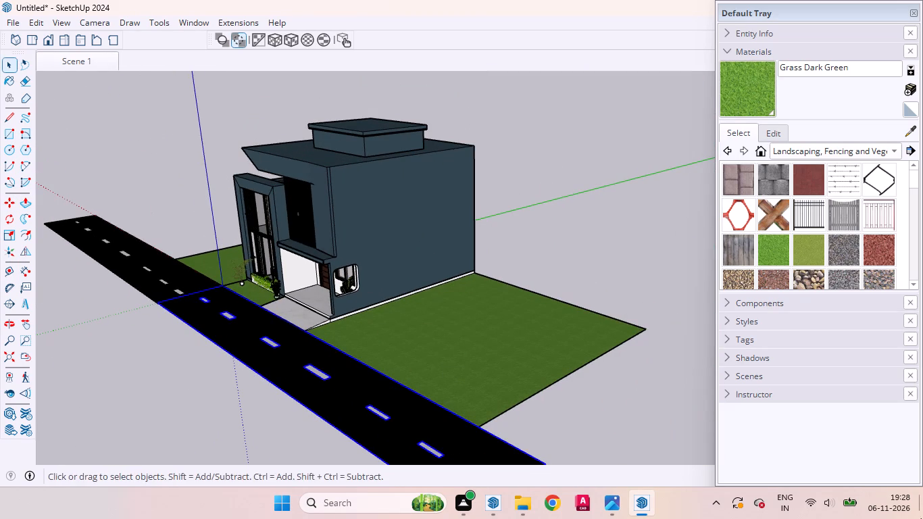
Raise the other road section, beside the far side lawn, vertically to the level of that lawn's top edge.
left_click(57, 58)
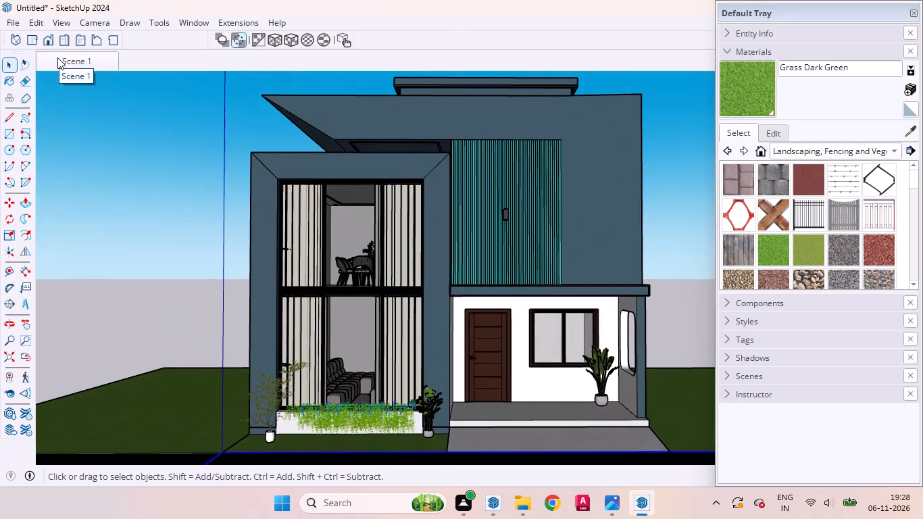
scroll(176, 177, "down", 9)
middle_click_drag(22, 282, 43, 295)
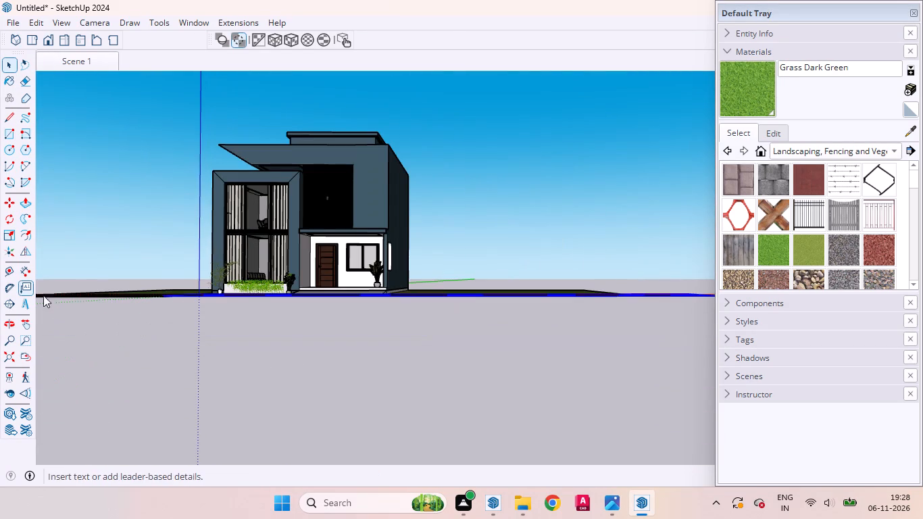
middle_click_drag(43, 295, 153, 416)
middle_click_drag(195, 307, 728, 432)
scroll(639, 340, "down", 11)
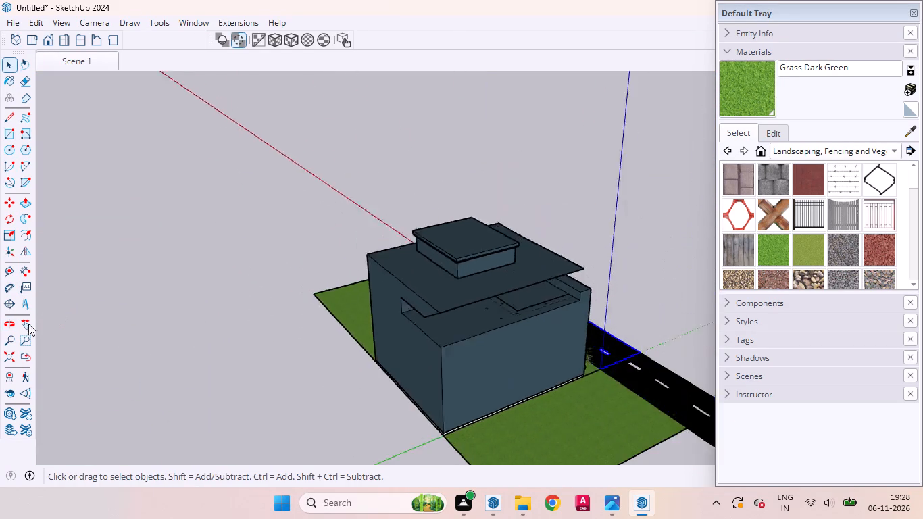
scroll(642, 445, "up", 11)
scroll(495, 334, "down", 1)
scroll(495, 334, "up", 17)
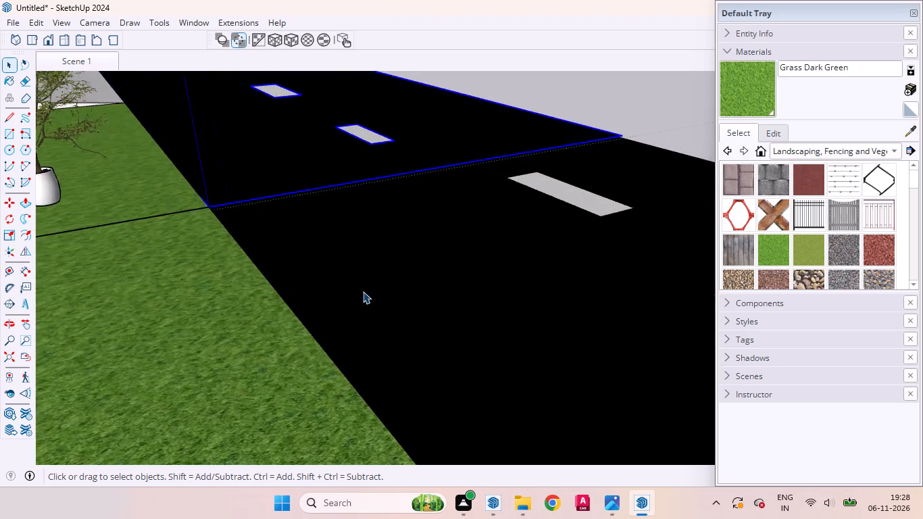
scroll(363, 291, "up", 9)
middle_click_drag(286, 262, 229, 219)
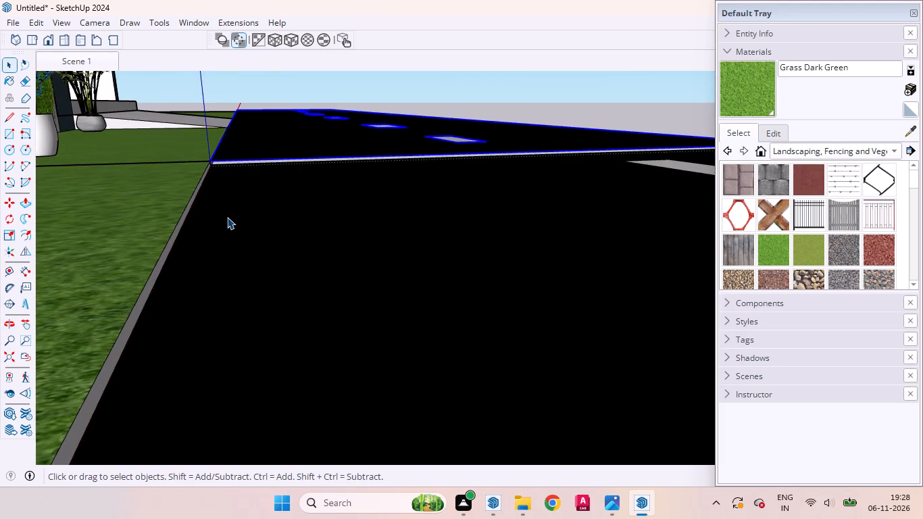
left_click(226, 216)
scroll(206, 151, "up", 20)
scroll(206, 151, "up", 4)
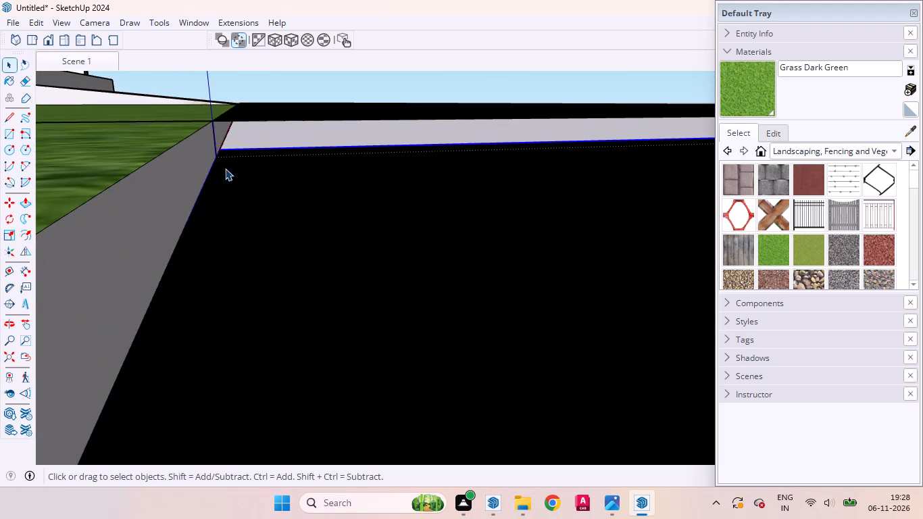
middle_click_drag(224, 175, 195, 176)
key("m")
scroll(242, 156, "up", 4)
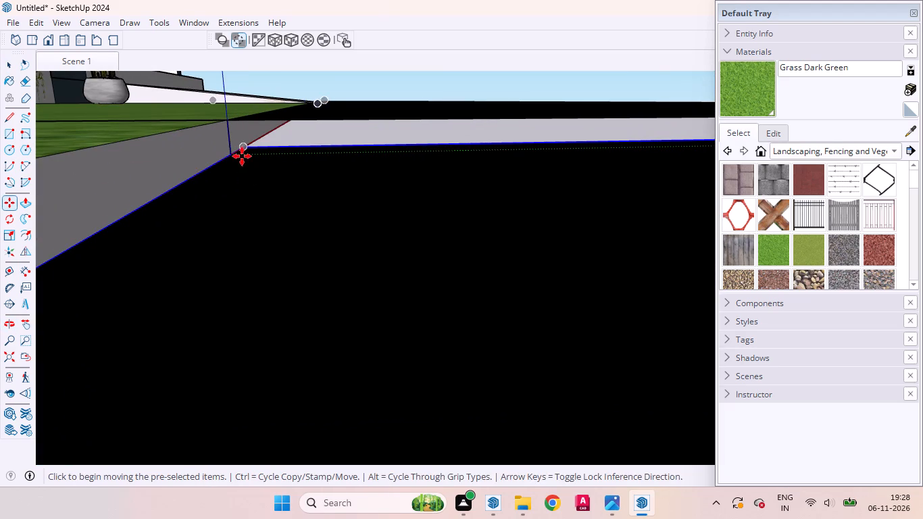
left_click(176, 181)
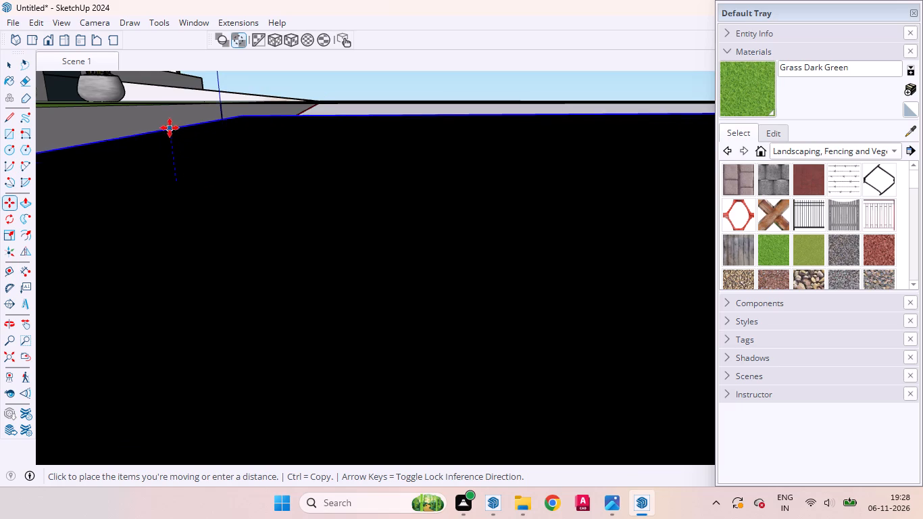
left_click(157, 107)
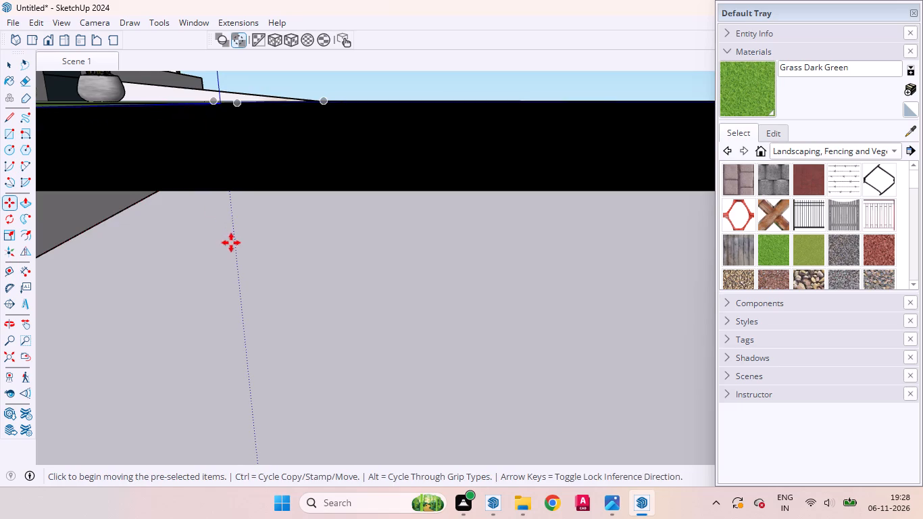
key("space")
scroll(233, 253, "down", 12)
middle_click_drag(267, 249, 234, 380)
scroll(230, 379, "up", 1)
scroll(228, 346, "down", 2)
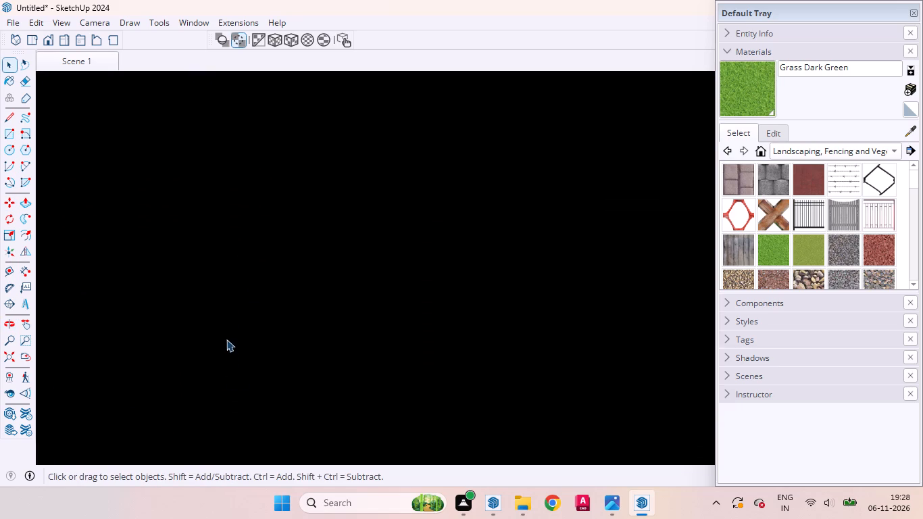
scroll(226, 339, "down", 20)
scroll(226, 339, "down", 11)
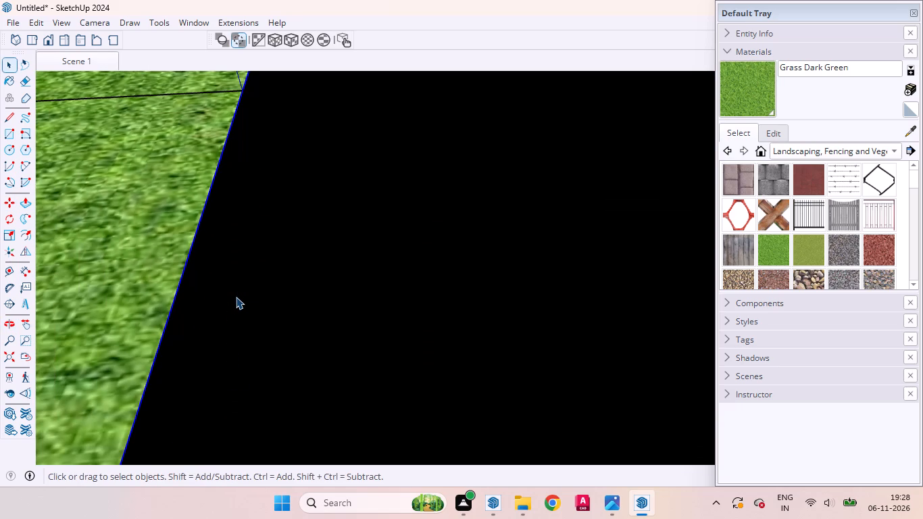
Examine the joint between the two raised road sections and how they meet the lawns around the house.
middle_click_drag(280, 289, 152, 342)
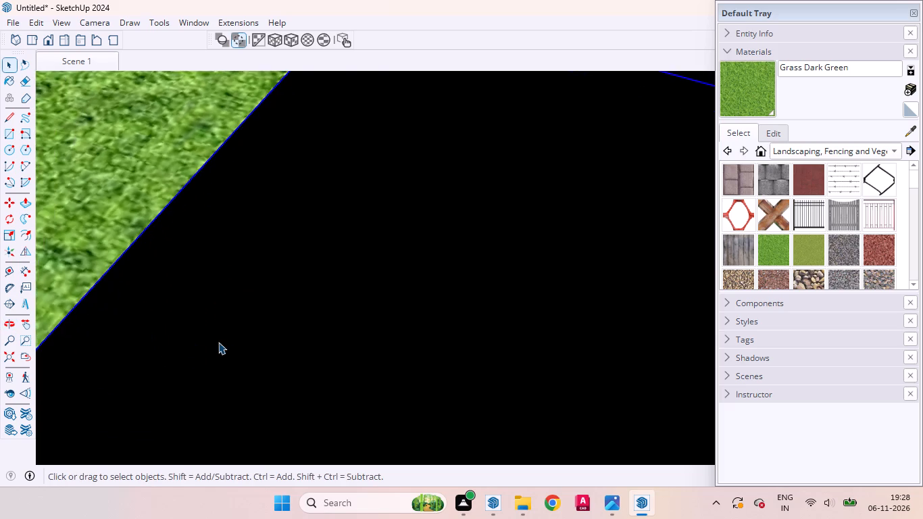
scroll(222, 342, "down", 20)
scroll(222, 342, "down", 1)
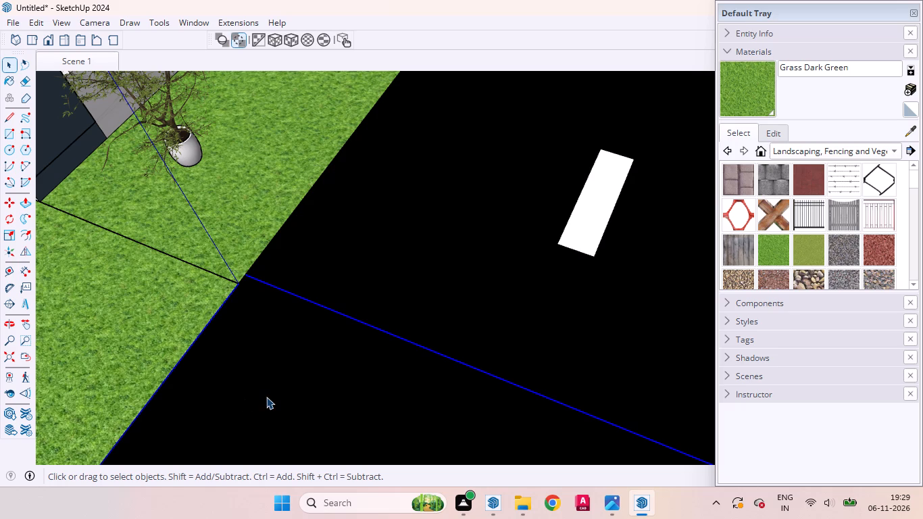
middle_click_drag(378, 350, 376, 352)
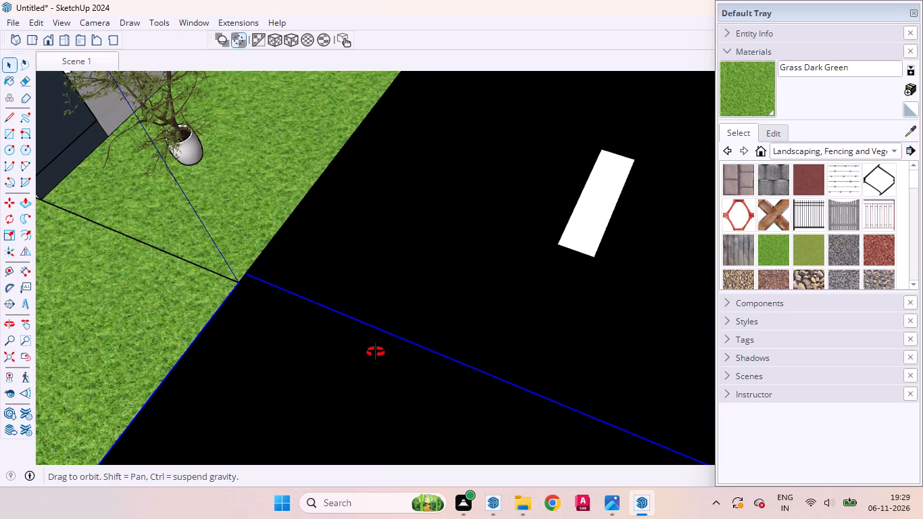
middle_click_drag(376, 352, 321, 369)
scroll(395, 342, "down", 12)
scroll(401, 326, "up", 1)
scroll(372, 321, "down", 10)
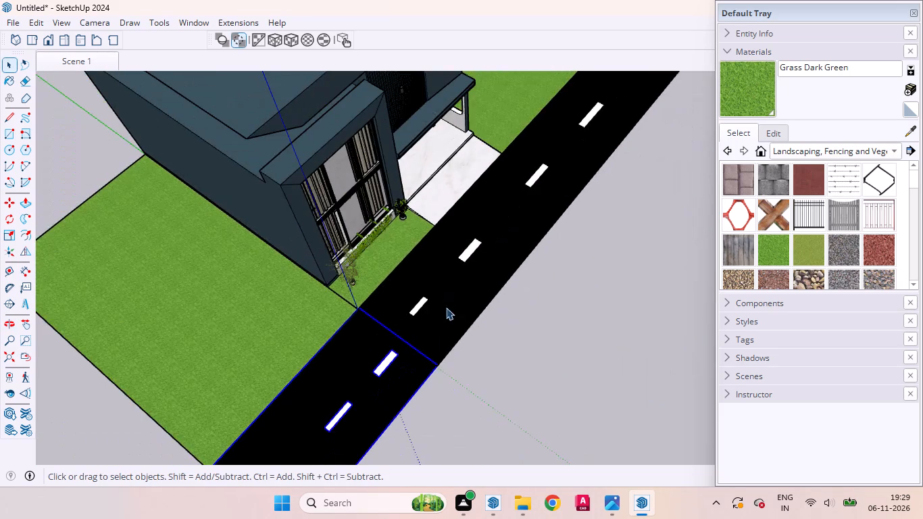
middle_click_drag(484, 326, 373, 345)
scroll(318, 350, "down", 10)
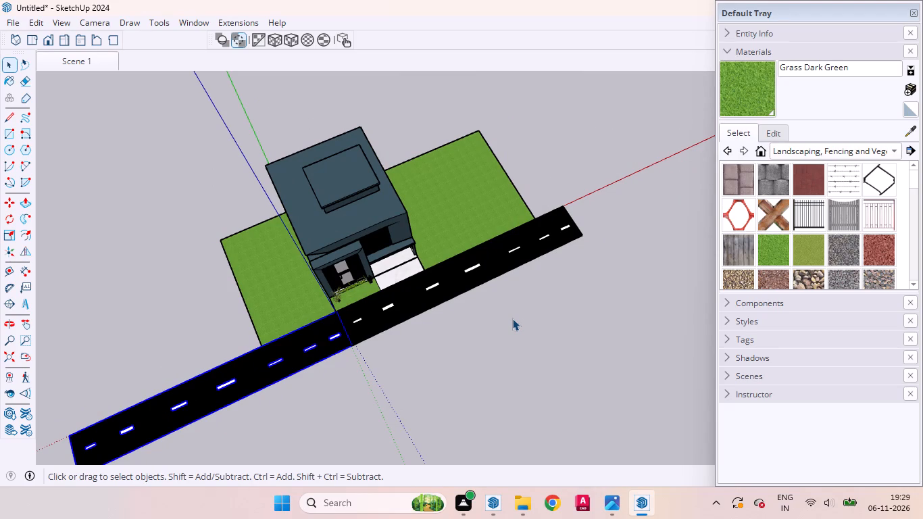
Open the lawn group beside the entrance ramp, Push/Pull its top face up to the road surface, and close the group.
scroll(445, 262, "up", 6)
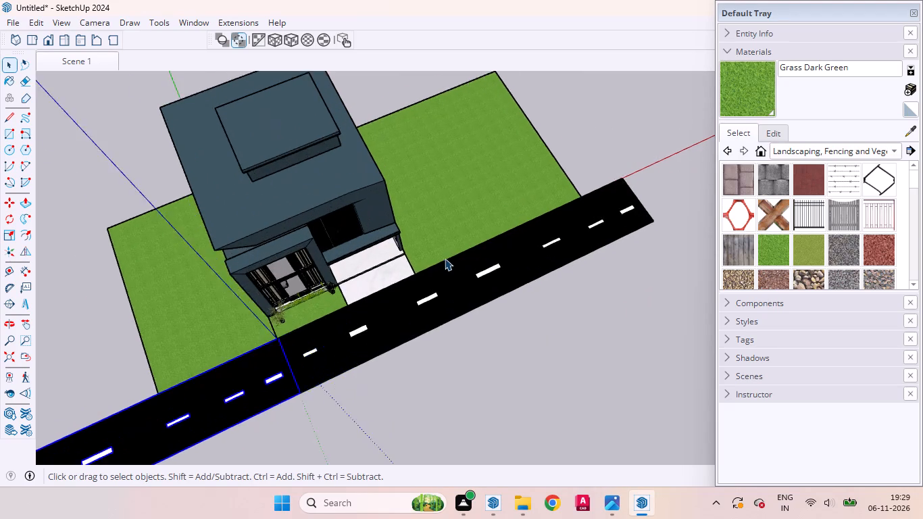
scroll(445, 258, "up", 12)
middle_click_drag(421, 270, 14, 322)
scroll(447, 185, "up", 2)
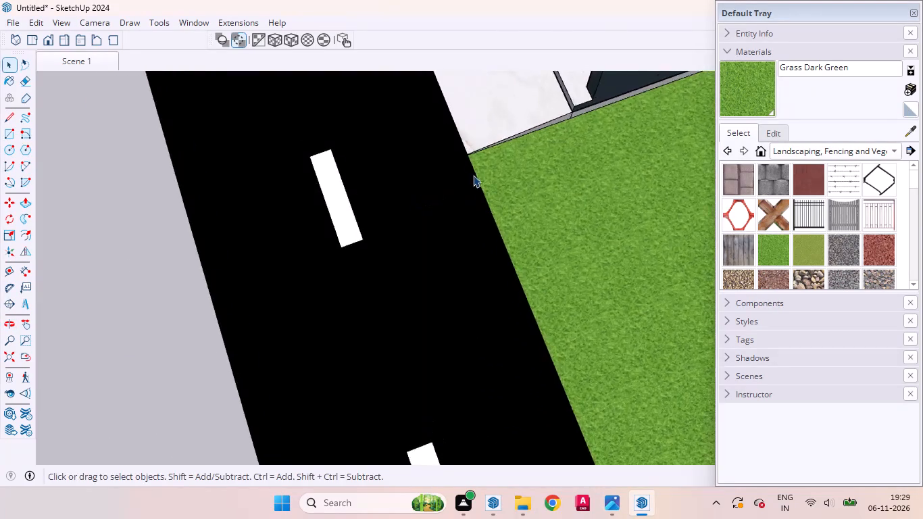
scroll(473, 175, "up", 13)
middle_click_drag(416, 268, 302, 174)
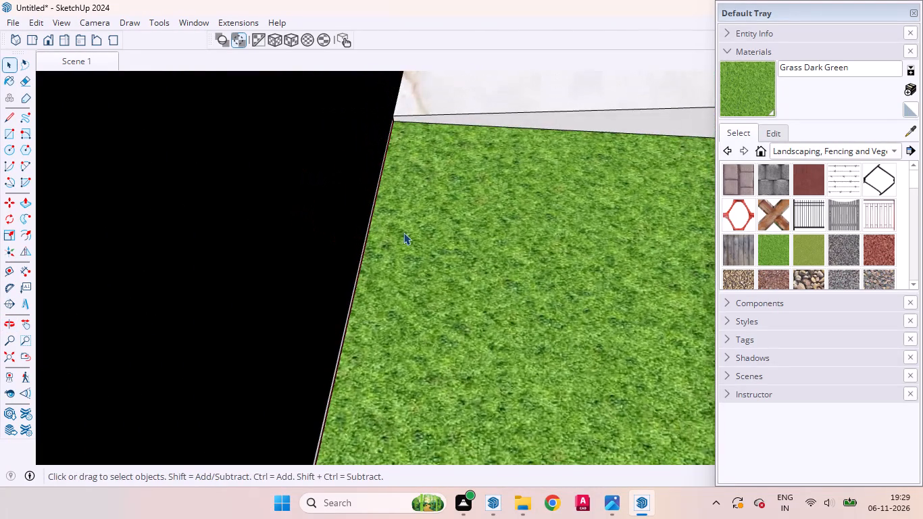
left_click(403, 232)
double_click(428, 234)
left_click(445, 262)
scroll(414, 141, "up", 5)
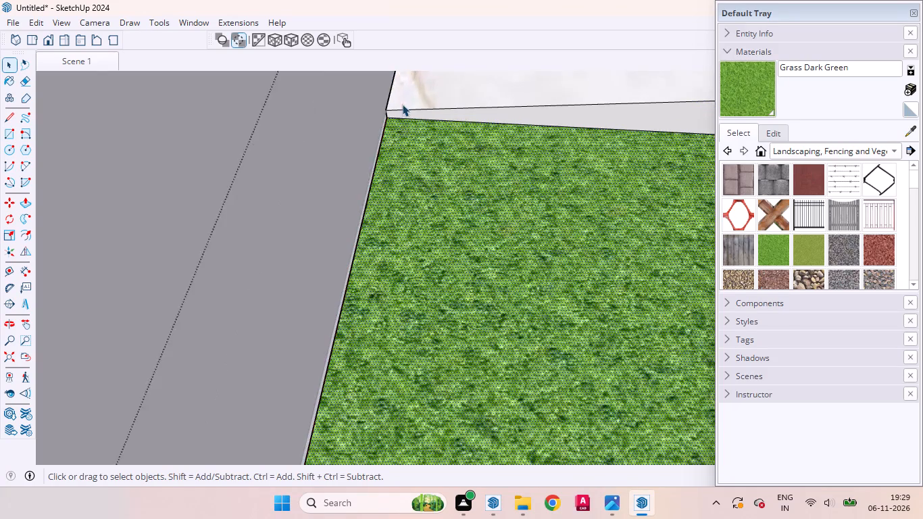
scroll(402, 104, "up", 10)
middle_click_drag(412, 167, 299, 80)
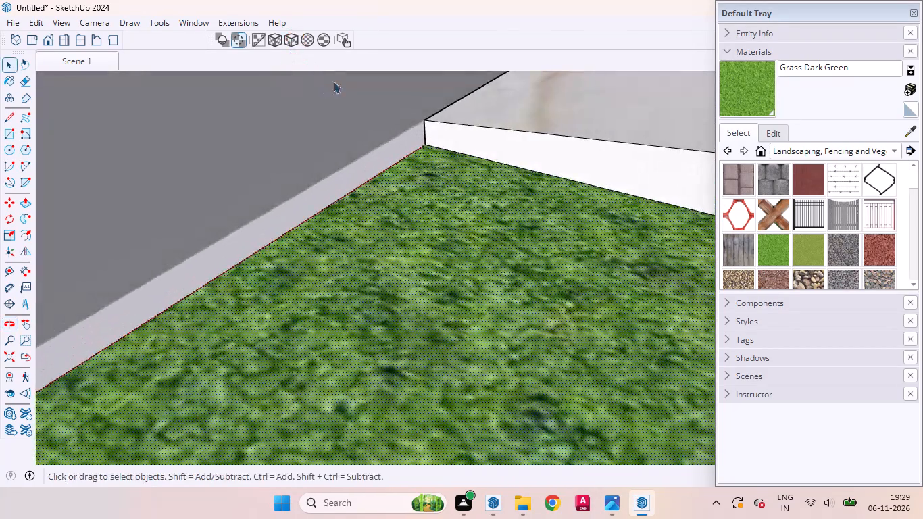
scroll(368, 86, "up", 1)
scroll(370, 87, "down", 1)
scroll(372, 90, "up", 3)
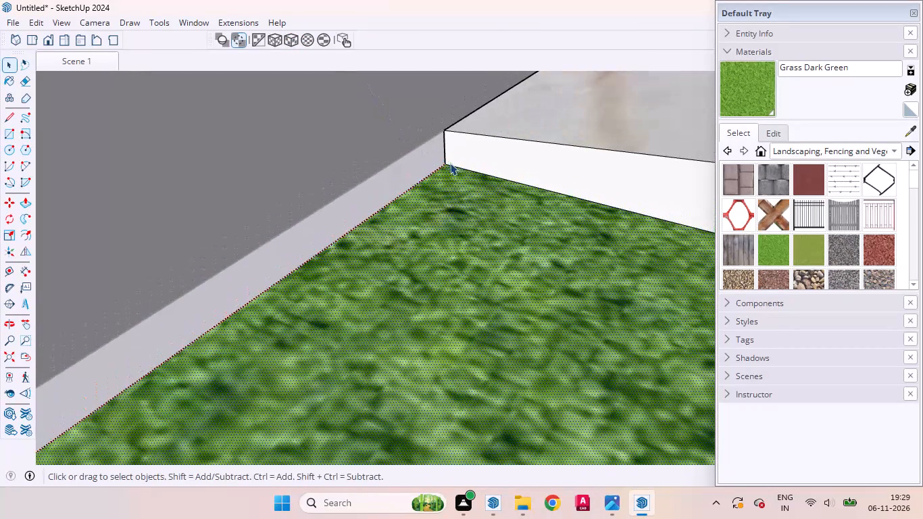
key("p")
left_click(445, 187)
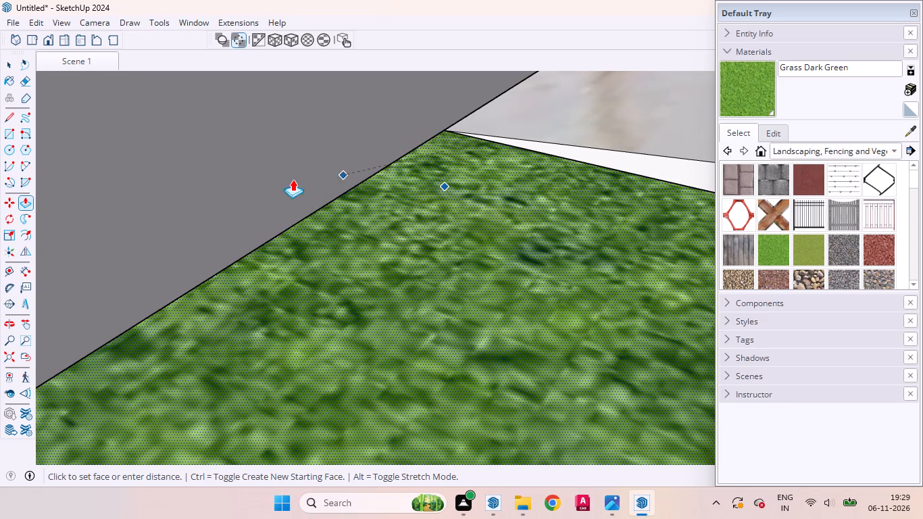
left_click(276, 180)
scroll(339, 223, "down", 7)
scroll(428, 220, "up", 1)
scroll(432, 220, "down", 5)
scroll(443, 220, "up", 1)
scroll(449, 220, "down", 10)
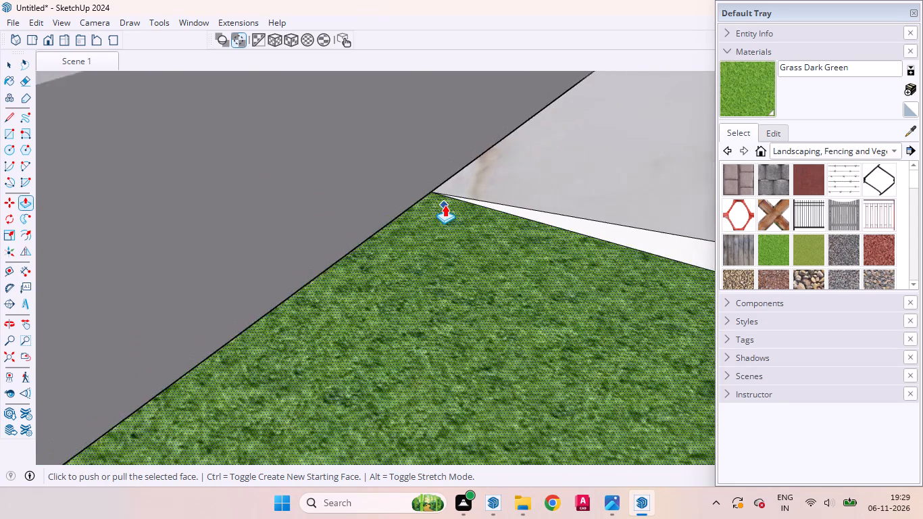
scroll(445, 205, "down", 6)
scroll(443, 205, "up", 1)
scroll(443, 205, "down", 2)
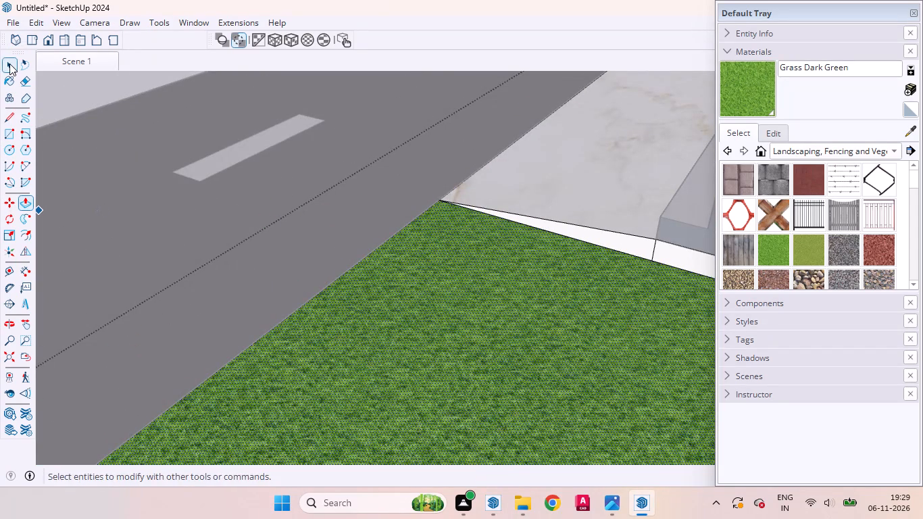
left_click(9, 64)
left_click(182, 147)
middle_click_drag(163, 191, 702, 258)
scroll(589, 273, "down", 3)
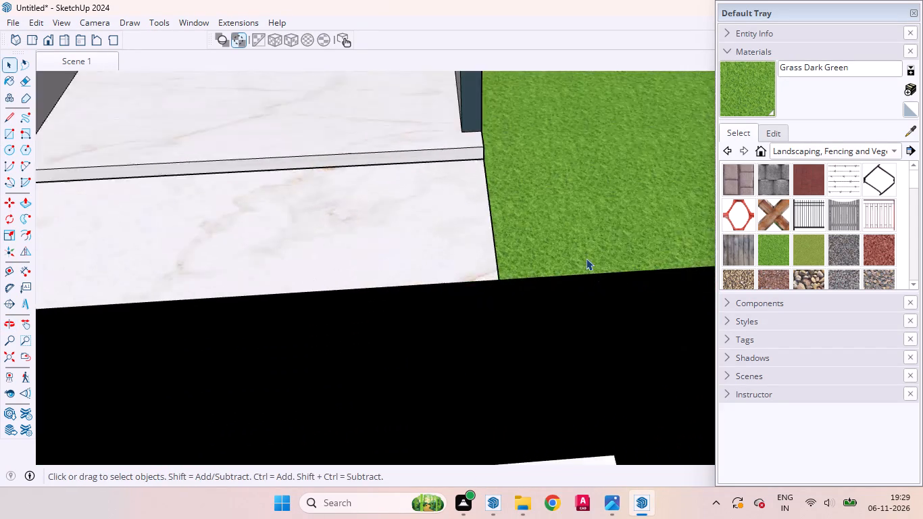
scroll(586, 258, "down", 20)
scroll(586, 258, "down", 4)
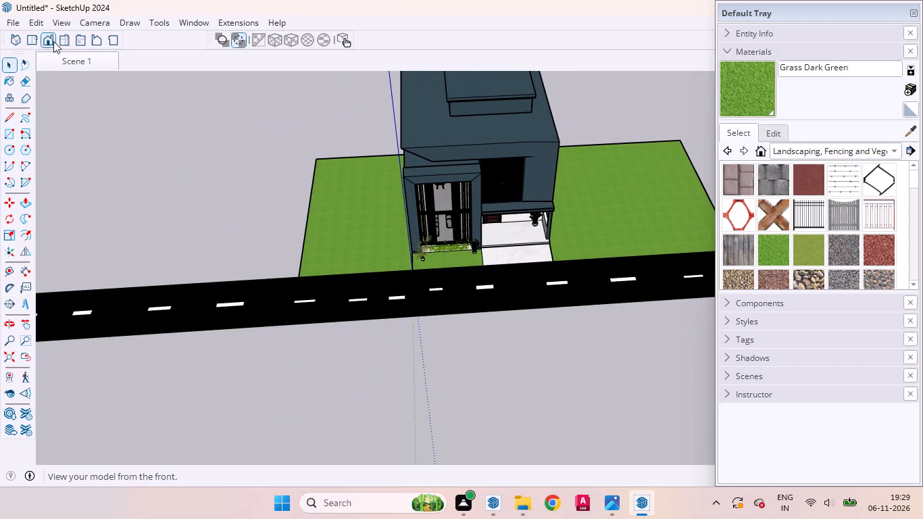
Return to the Scene 1 view and examine the house front, planters, lawns and road from there.
left_click(72, 59)
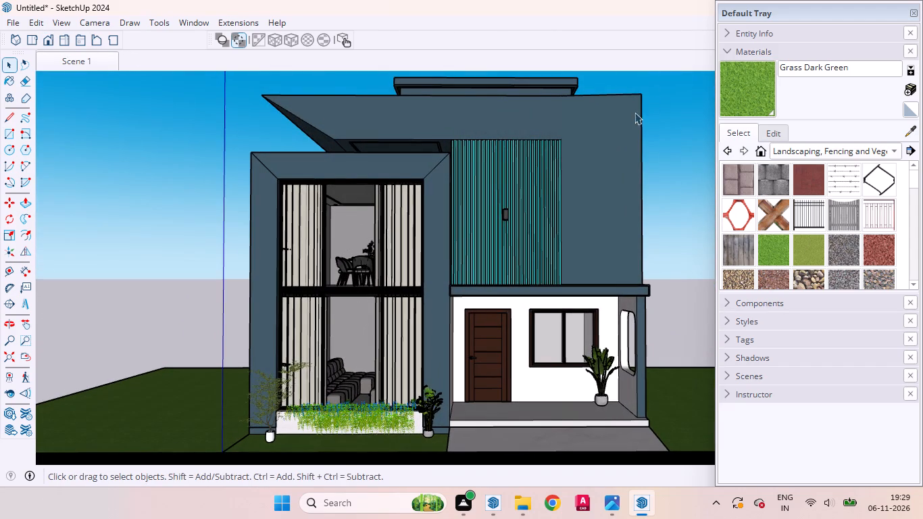
left_click(190, 22)
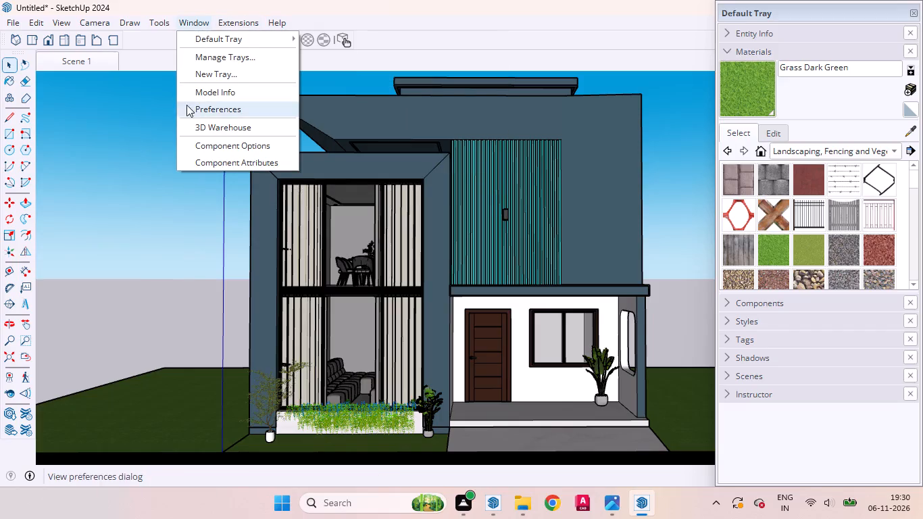
left_click(134, 99)
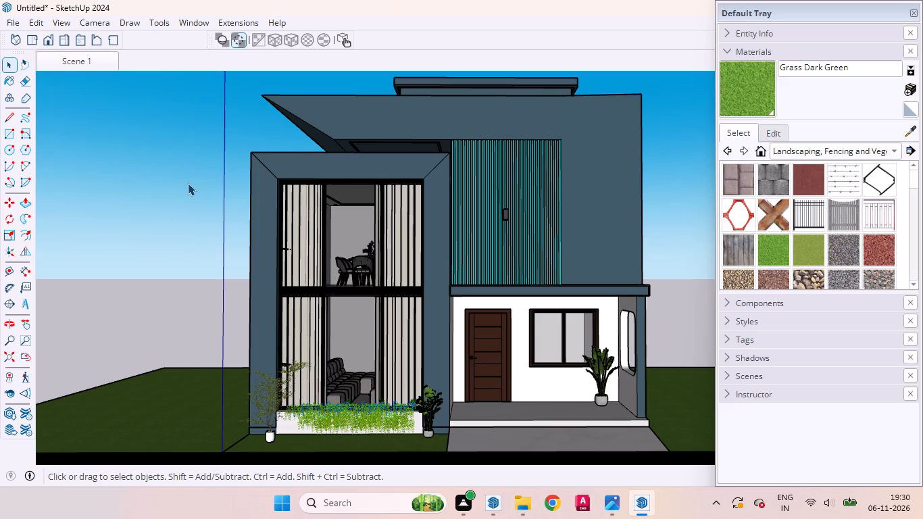
scroll(188, 183, "down", 1)
scroll(188, 183, "up", 1)
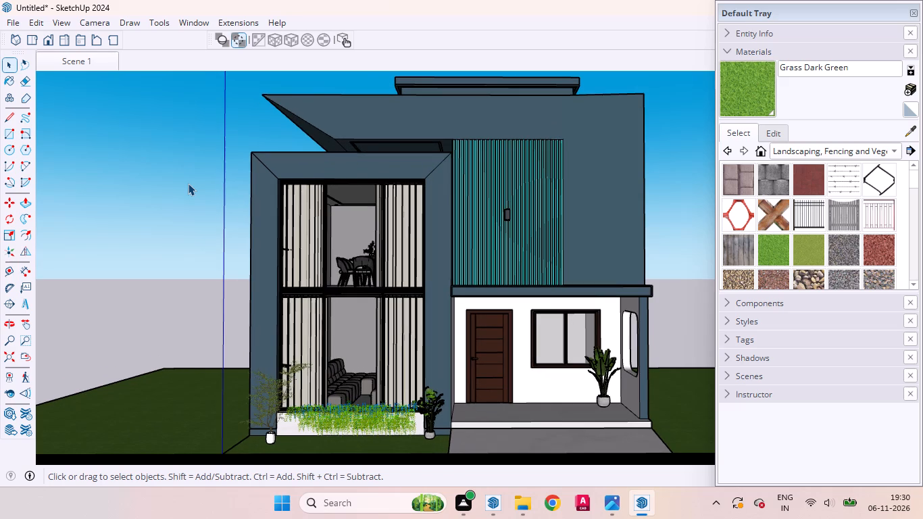
middle_click_drag(188, 183, 502, 220)
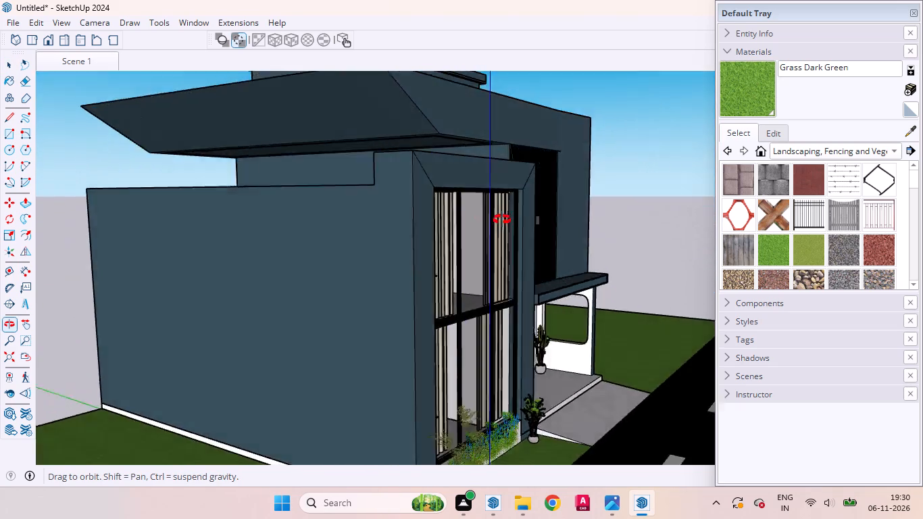
middle_click_drag(502, 220, 197, 270)
scroll(197, 270, "up", 1)
scroll(200, 269, "down", 2)
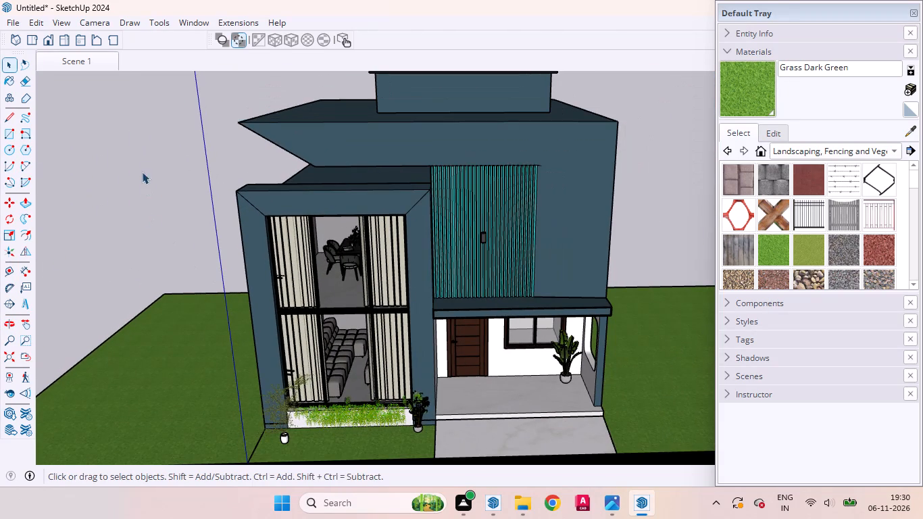
left_click(85, 64)
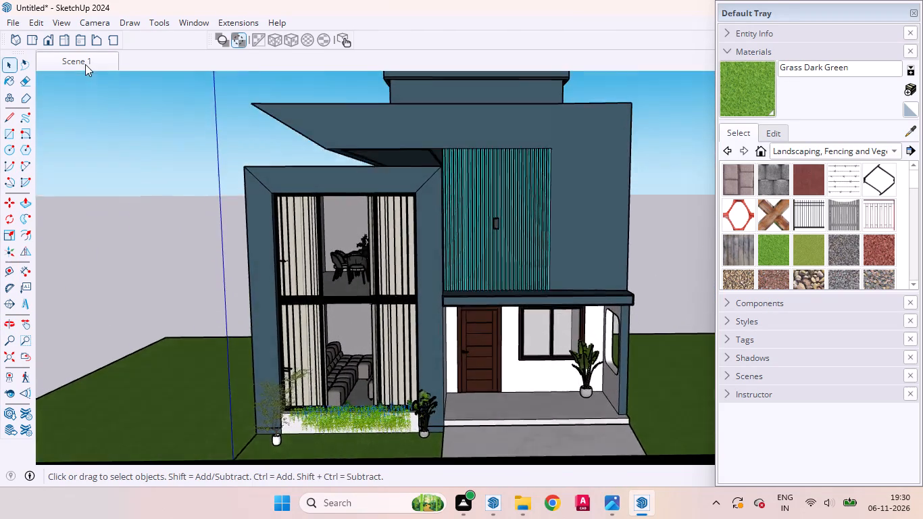
scroll(339, 457, "up", 5)
scroll(340, 453, "down", 1)
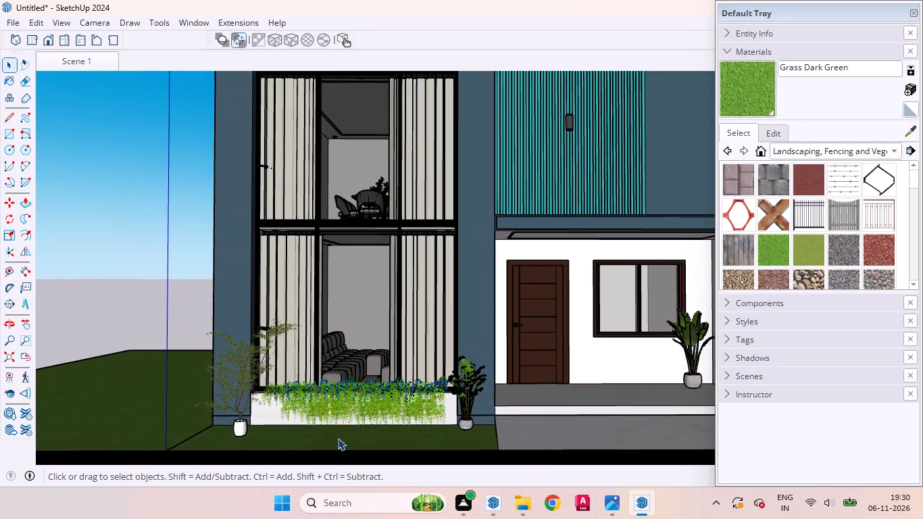
scroll(299, 373, "down", 3)
scroll(414, 378, "down", 4)
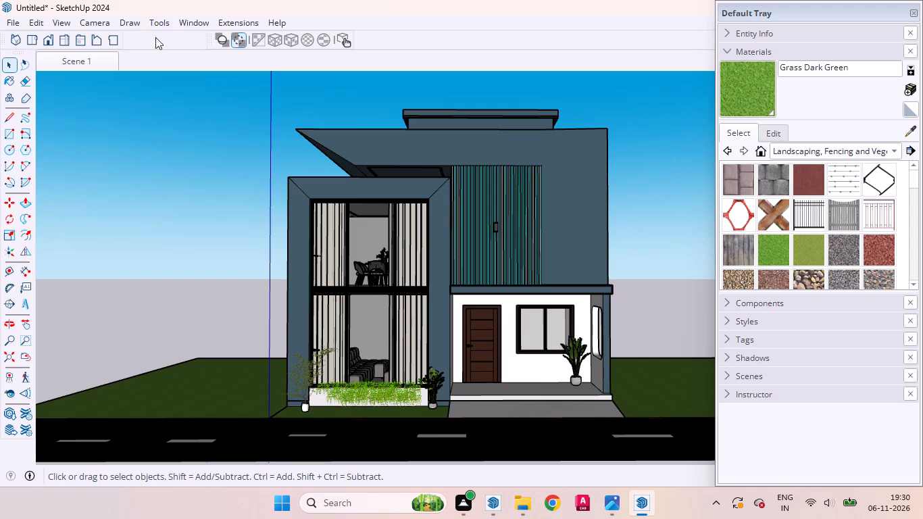
left_click(93, 58)
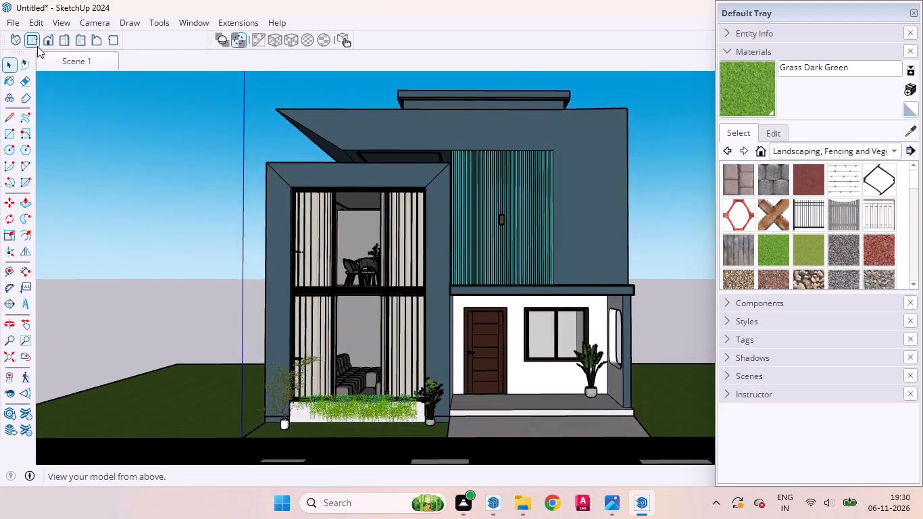
Enable V-Ray for SketchUp, bring up its render settings, and set the render quality to Medium+.
right_click(389, 25)
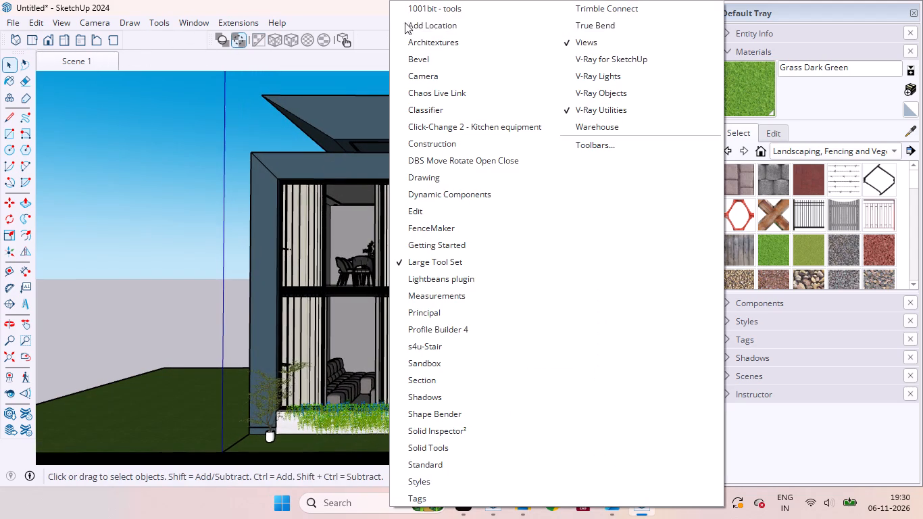
left_click(613, 62)
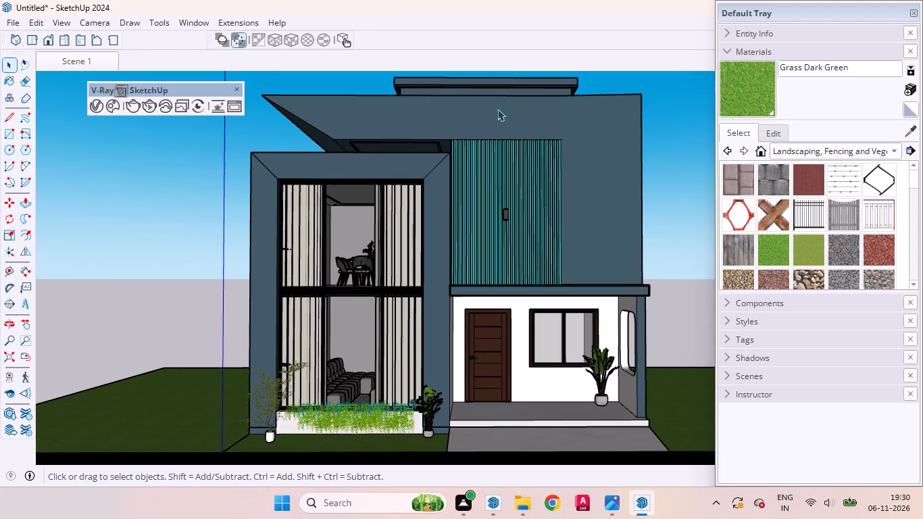
left_click(93, 109)
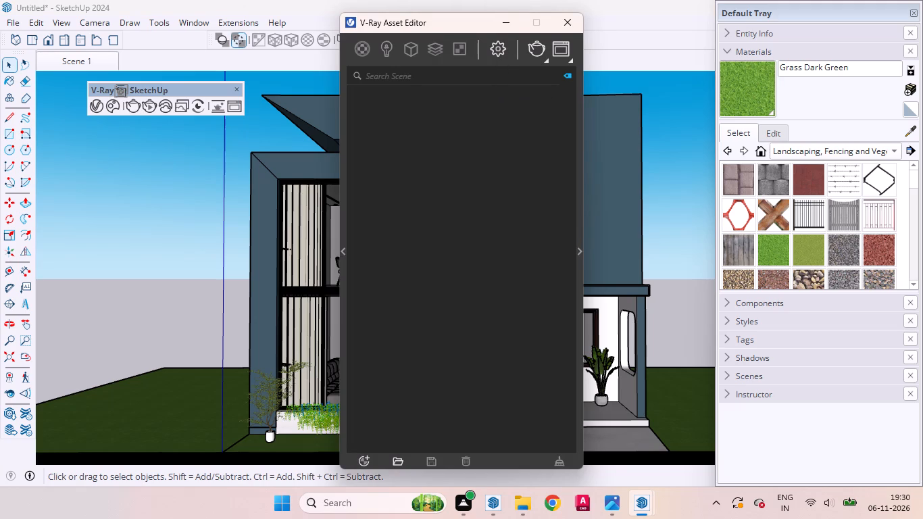
left_click(501, 47)
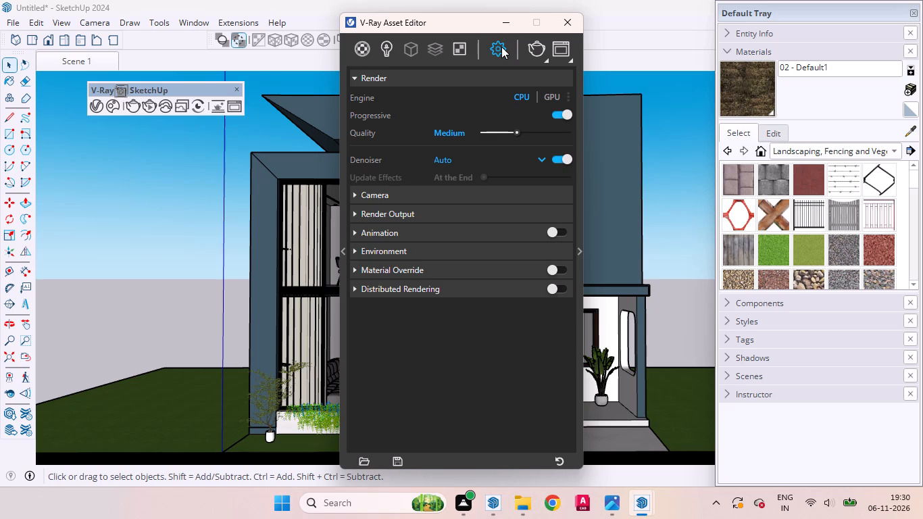
left_click_drag(447, 26, 434, 30)
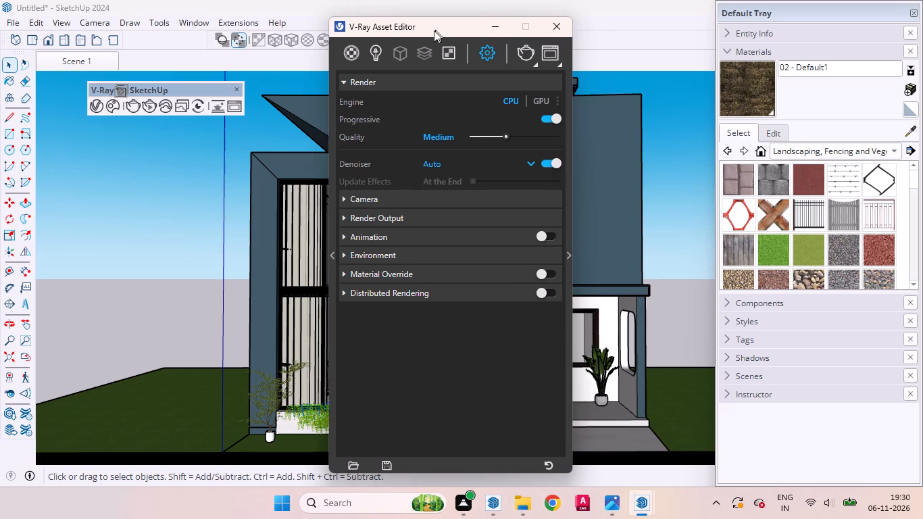
left_click_drag(434, 30, 298, 64)
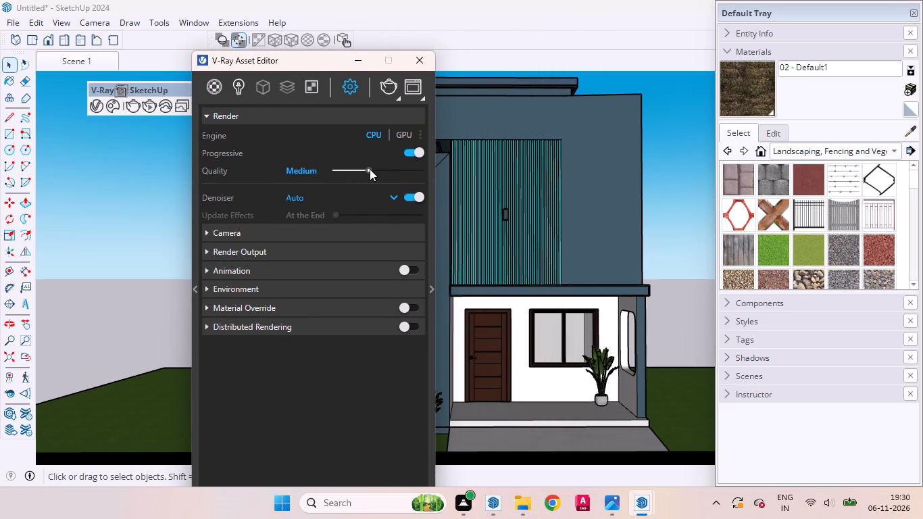
left_click_drag(370, 169, 384, 176)
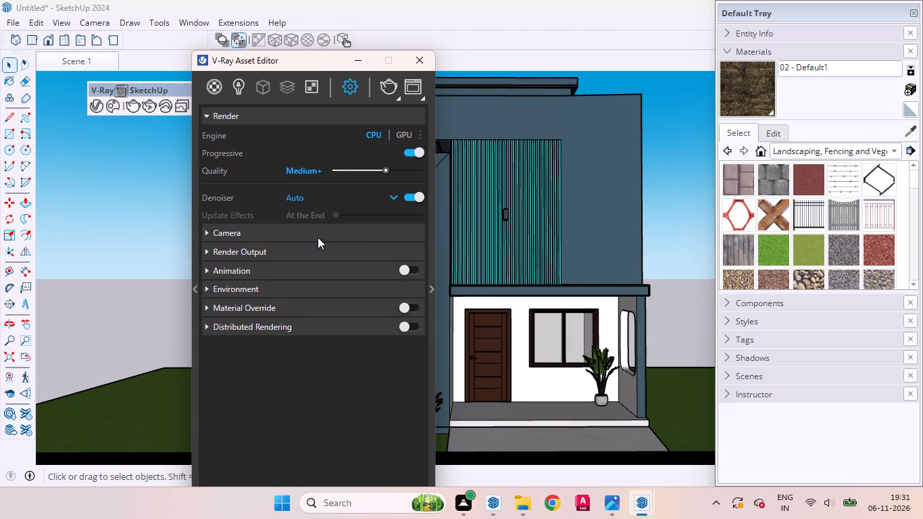
Set the render output aspect ratio to 4:3 - Picture.
left_click(316, 247)
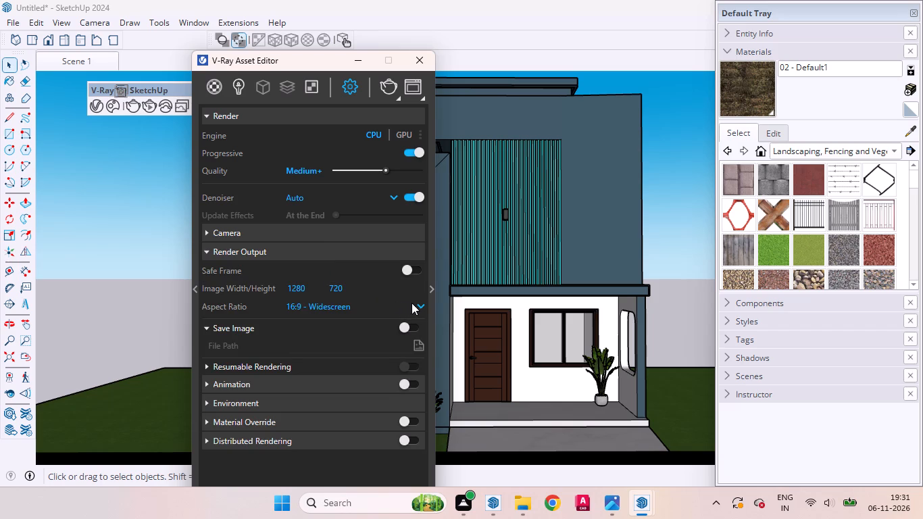
left_click(414, 303)
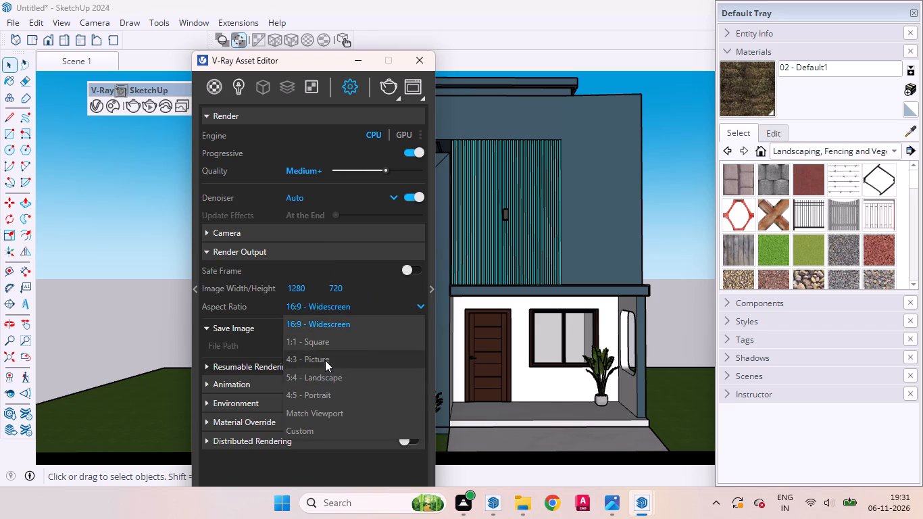
left_click(325, 360)
left_click_drag(296, 62, 259, 36)
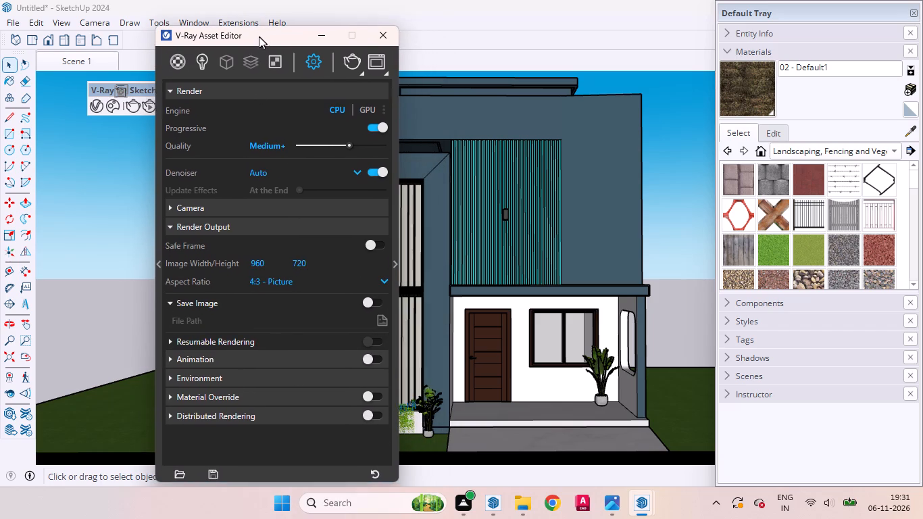
left_click_drag(259, 36, 256, 35)
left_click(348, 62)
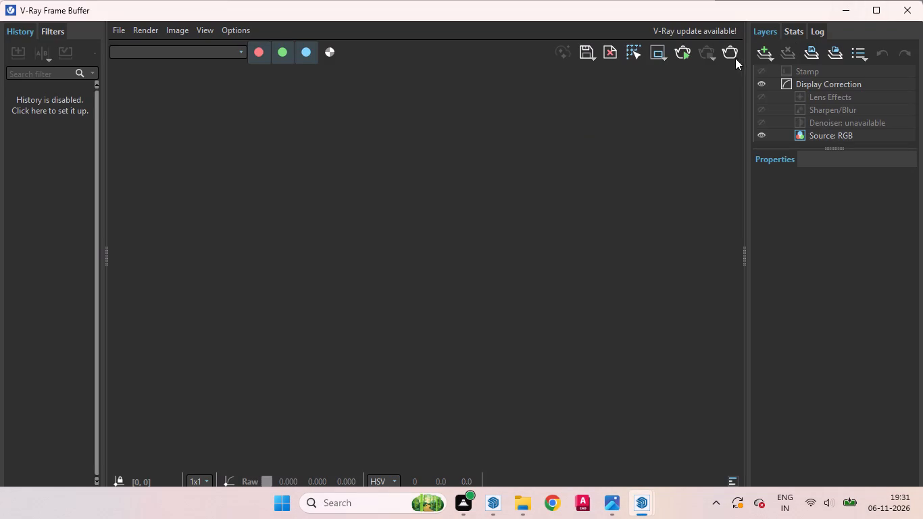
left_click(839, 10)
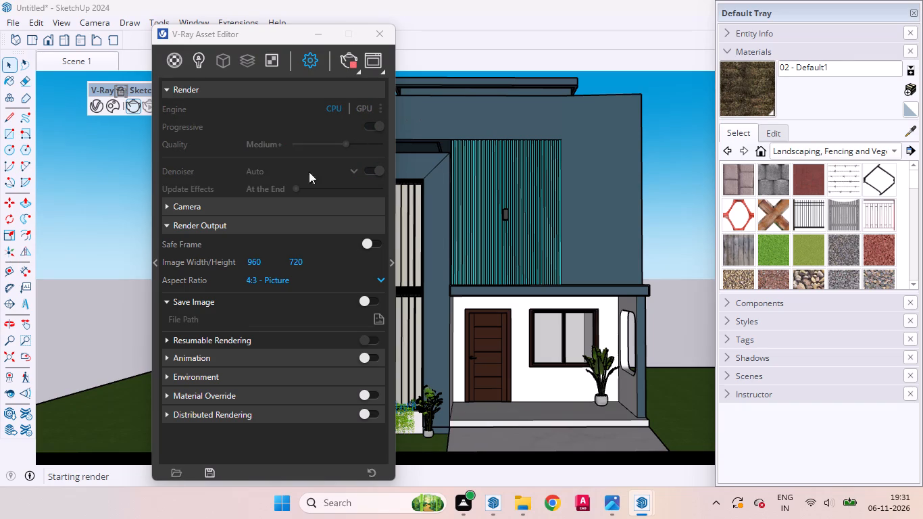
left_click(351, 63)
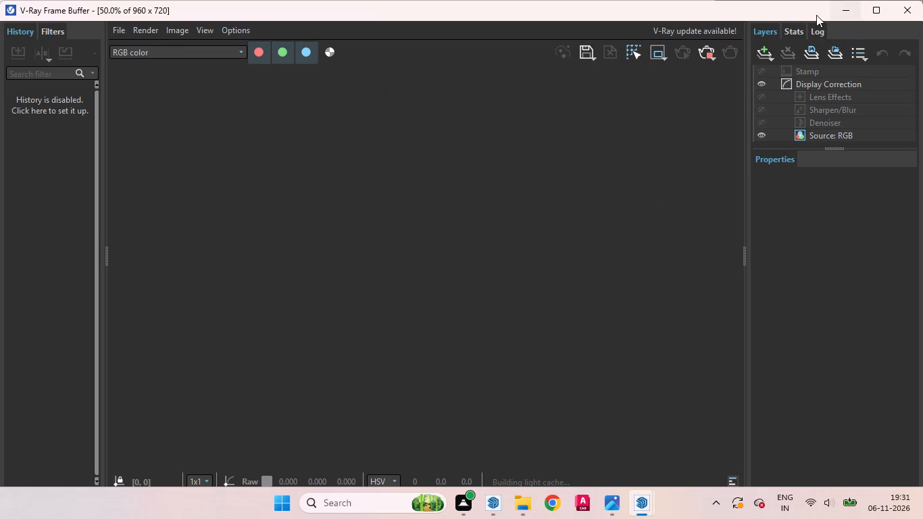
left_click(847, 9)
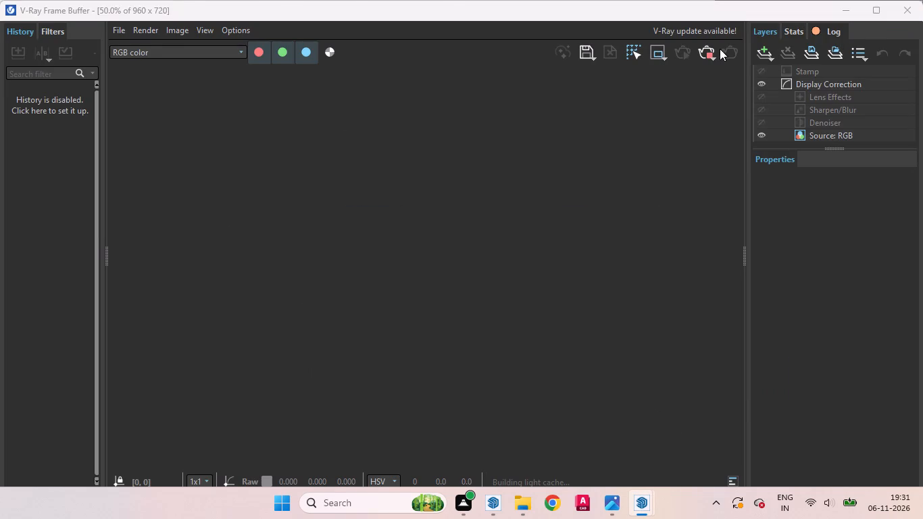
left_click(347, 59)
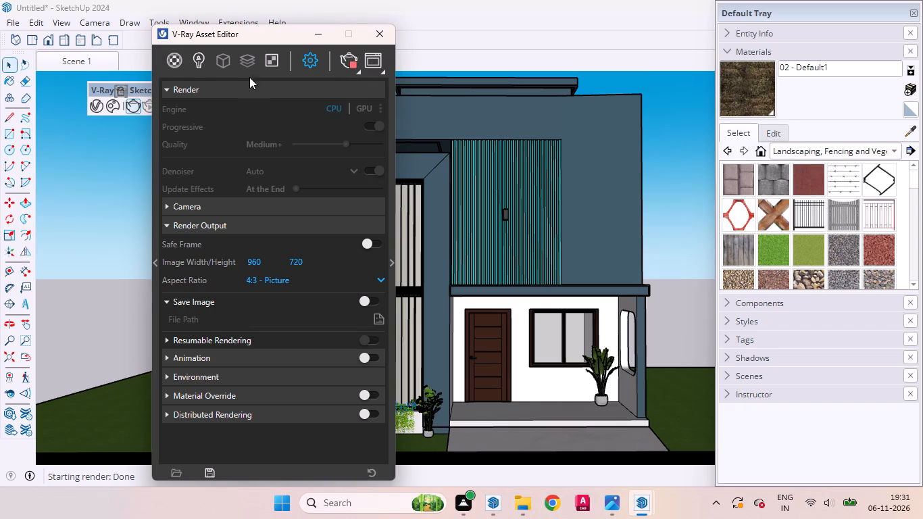
Bring up the V-Ray list of scene lights and start the production render of the house front.
left_click(200, 57)
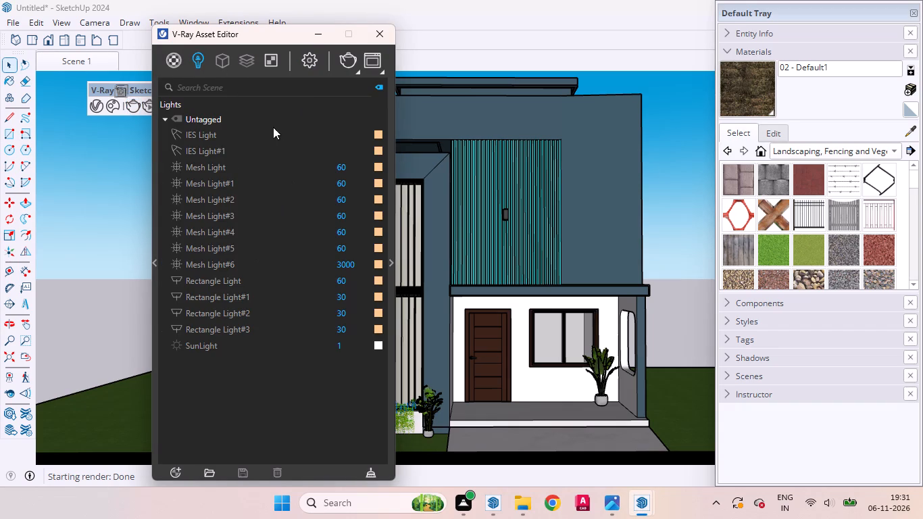
left_click(348, 61)
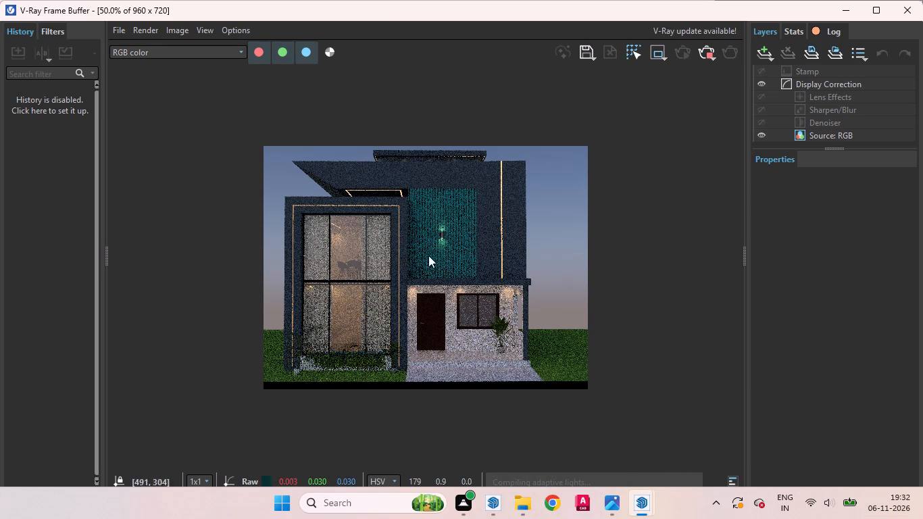
Examine the tall glazing, planter bed, entrance porch and lawn in the early render of the house front.
scroll(434, 247, "up", 1)
scroll(488, 255, "down", 1)
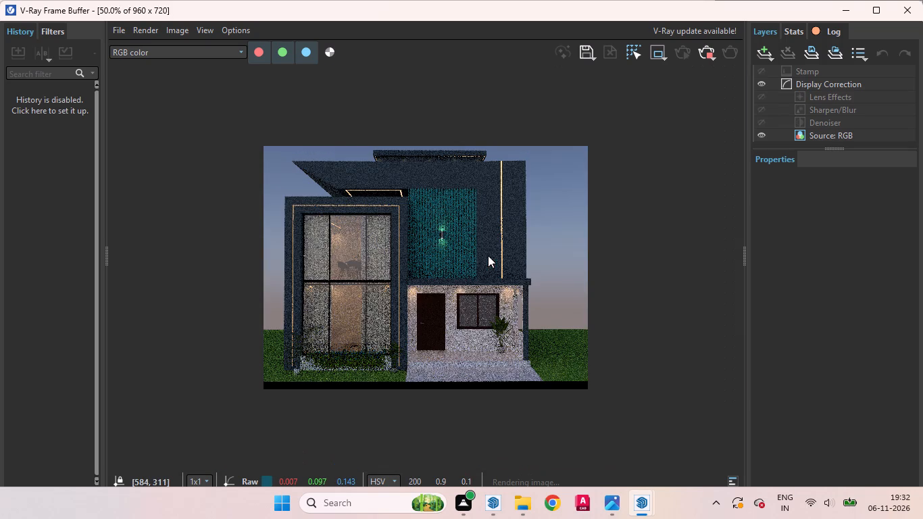
scroll(357, 324, "up", 2)
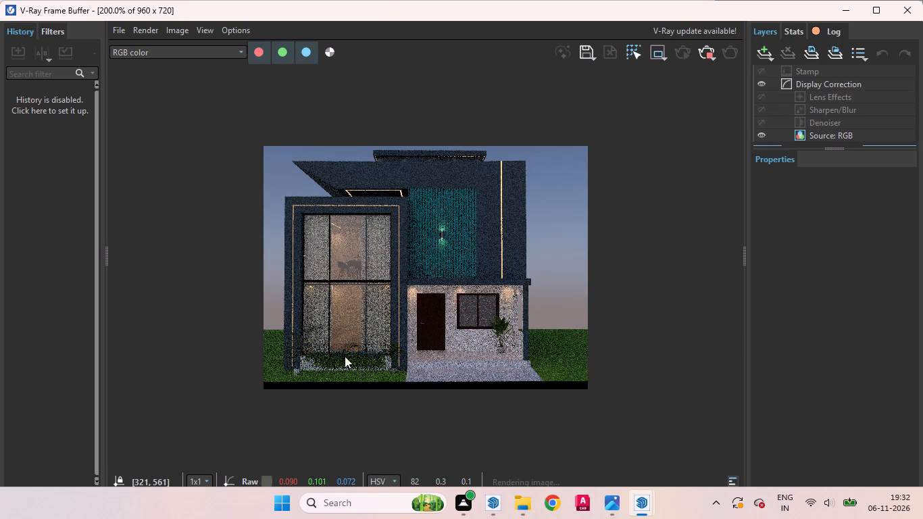
scroll(340, 359, "up", 2)
scroll(459, 304, "down", 3)
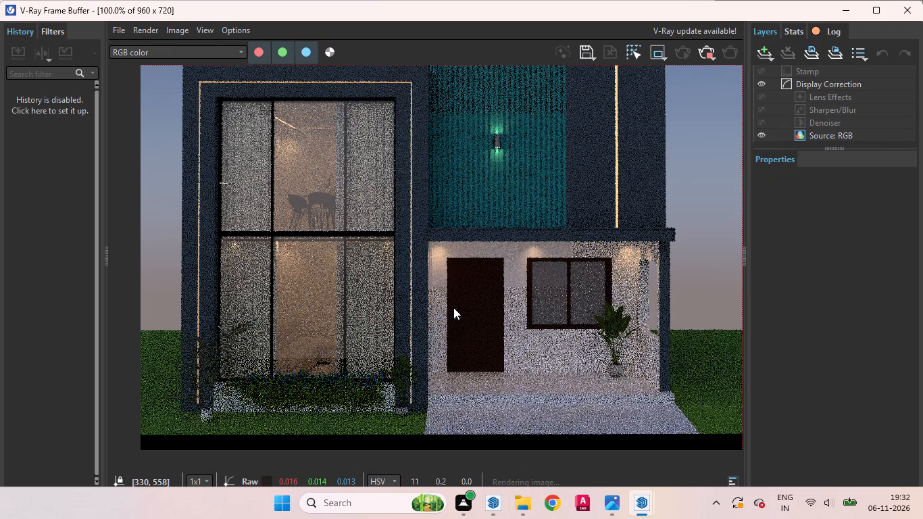
middle_click_drag(339, 368, 361, 341)
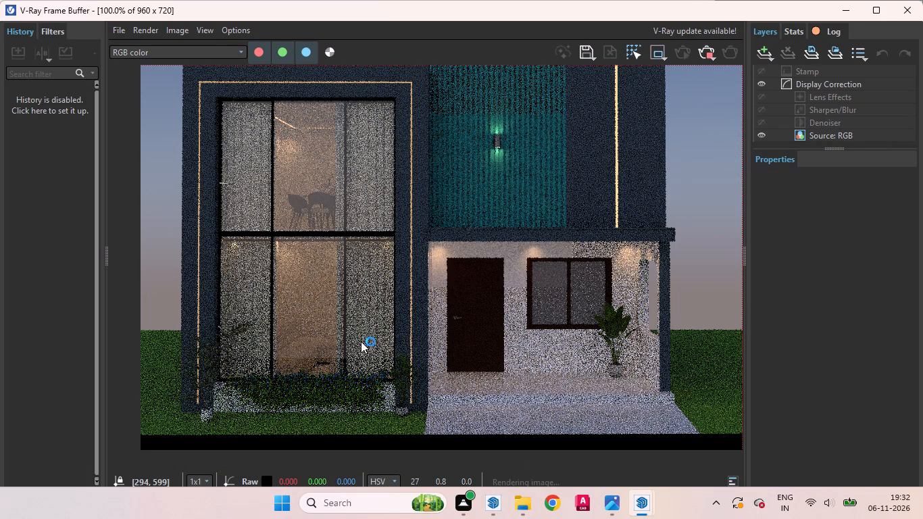
middle_click_drag(361, 341, 384, 325)
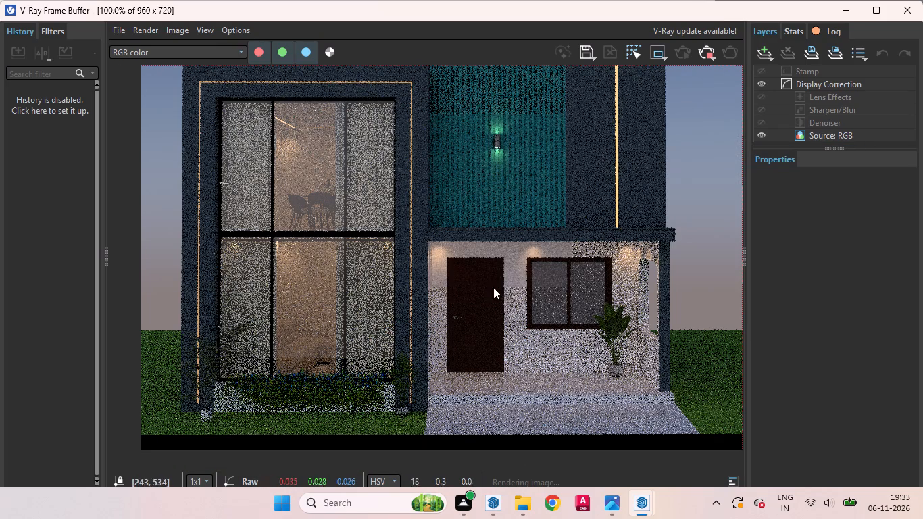
scroll(518, 253, "down", 1)
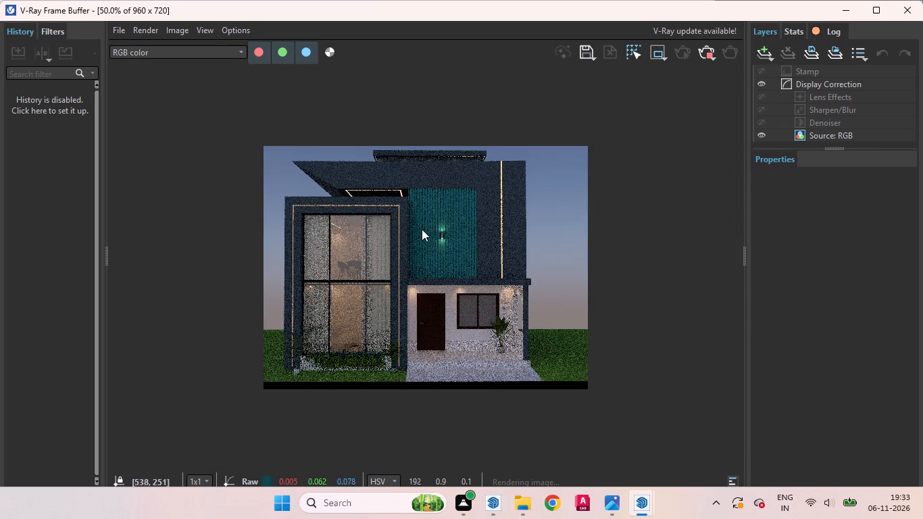
scroll(424, 232, "up", 1)
scroll(557, 232, "down", 1)
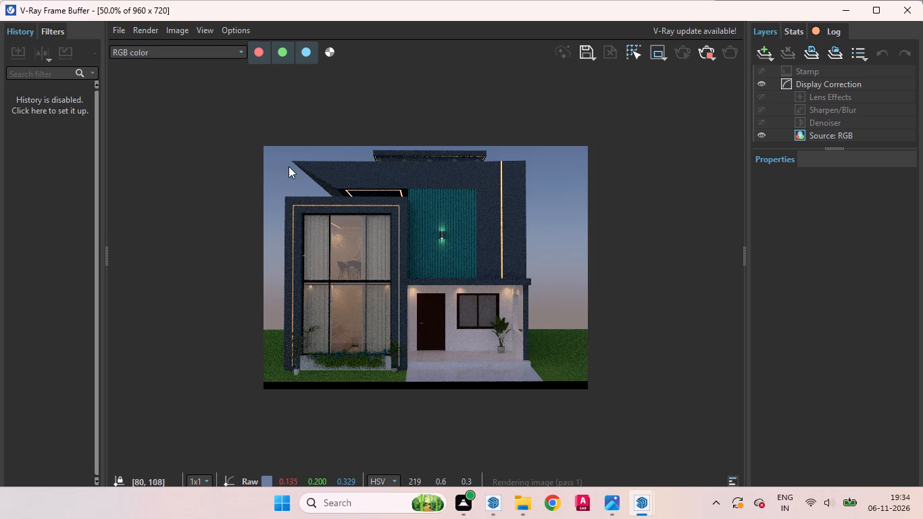
Examine the refining render, checking the porch, ramp, roofline and the light strips on the facade and window frame.
left_click_drag(259, 141, 542, 311)
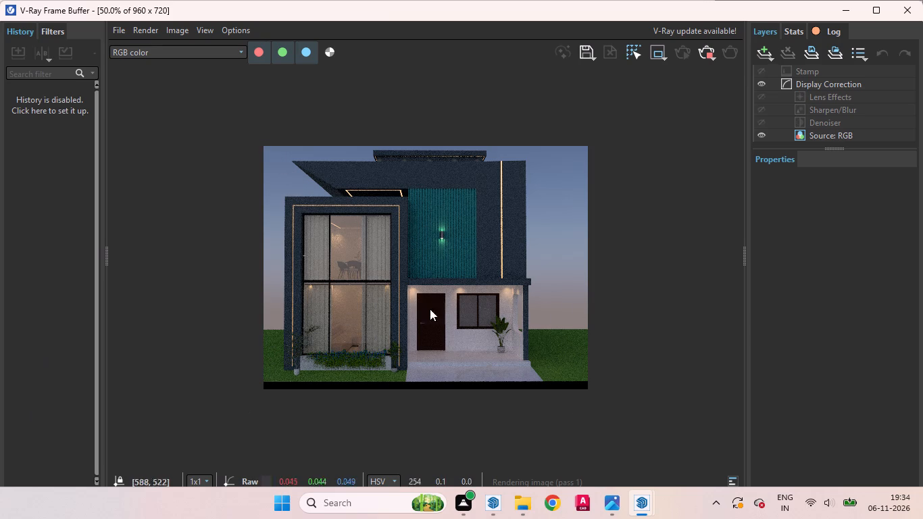
scroll(493, 377, "up", 1)
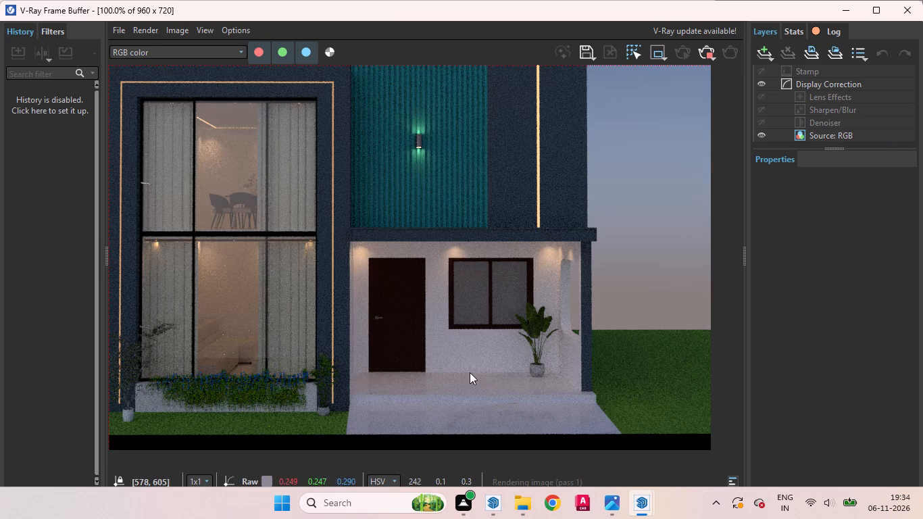
scroll(517, 371, "down", 2)
scroll(380, 332, "up", 1)
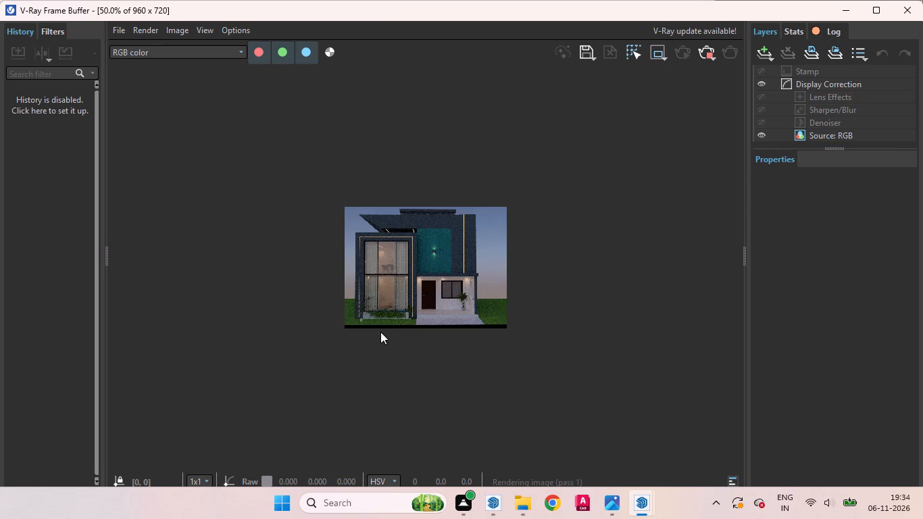
scroll(245, 147, "up", 1)
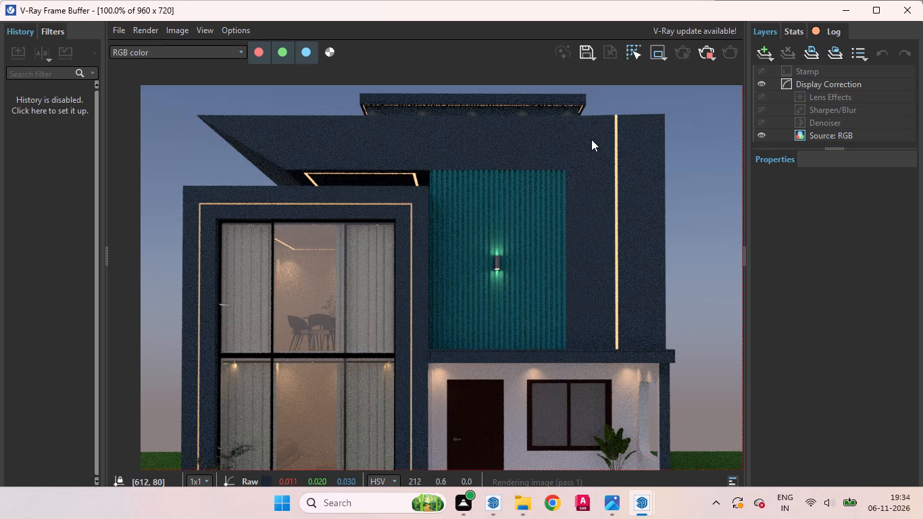
scroll(591, 139, "down", 1)
scroll(518, 256, "up", 1)
scroll(503, 158, "up", 1)
scroll(551, 331, "down", 2)
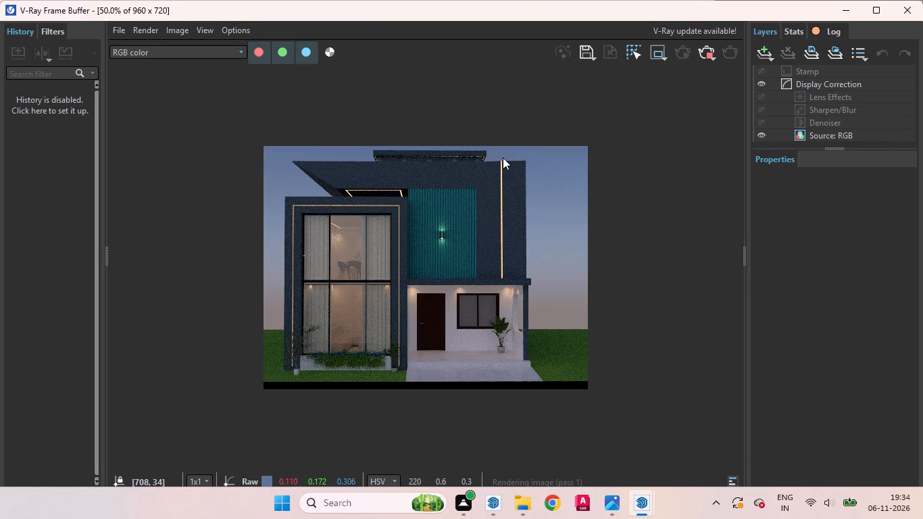
left_click(501, 159)
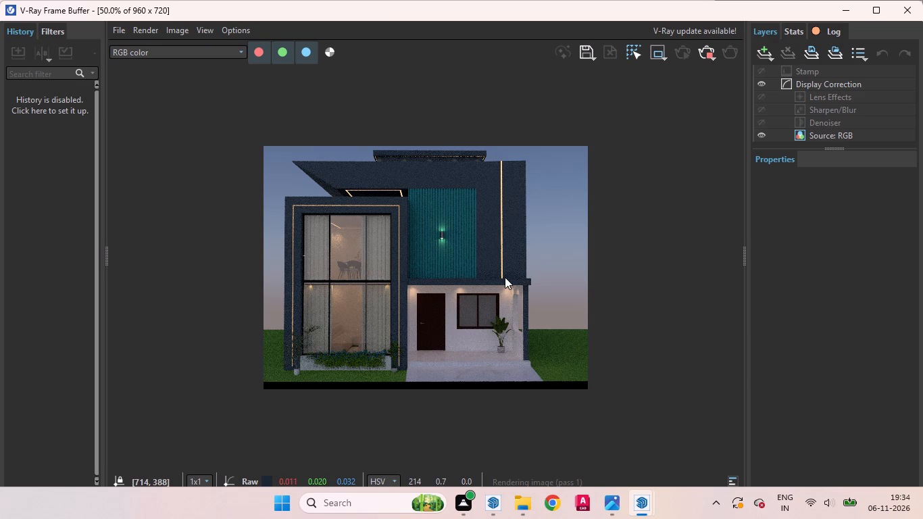
left_click_drag(498, 155, 502, 255)
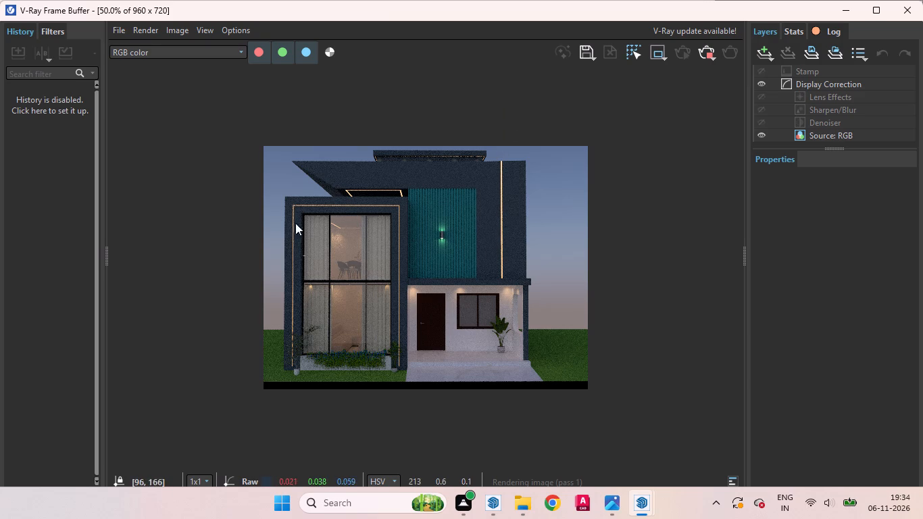
left_click_drag(294, 246, 283, 337)
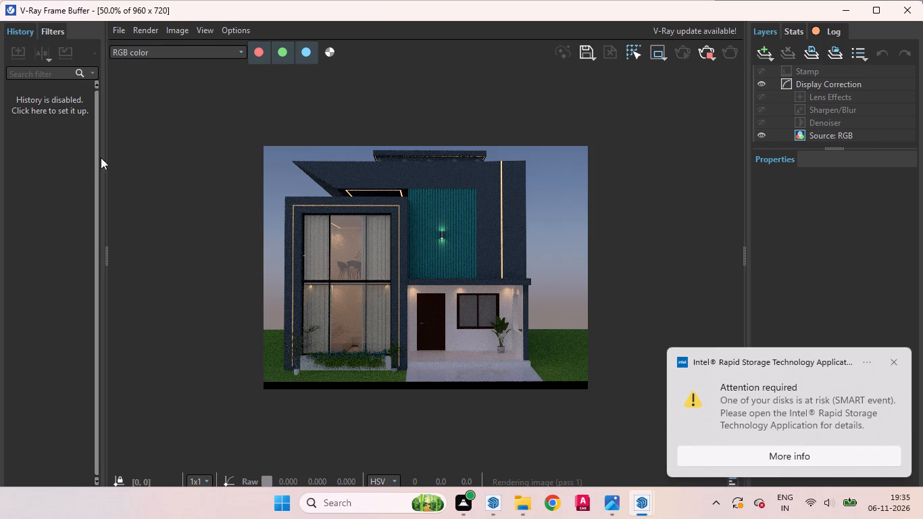
Dismiss the disk storage notification and examine the upper facade, roof canopy lights and teal slatted panel in the render.
left_click(891, 358)
scroll(502, 178, "up", 2)
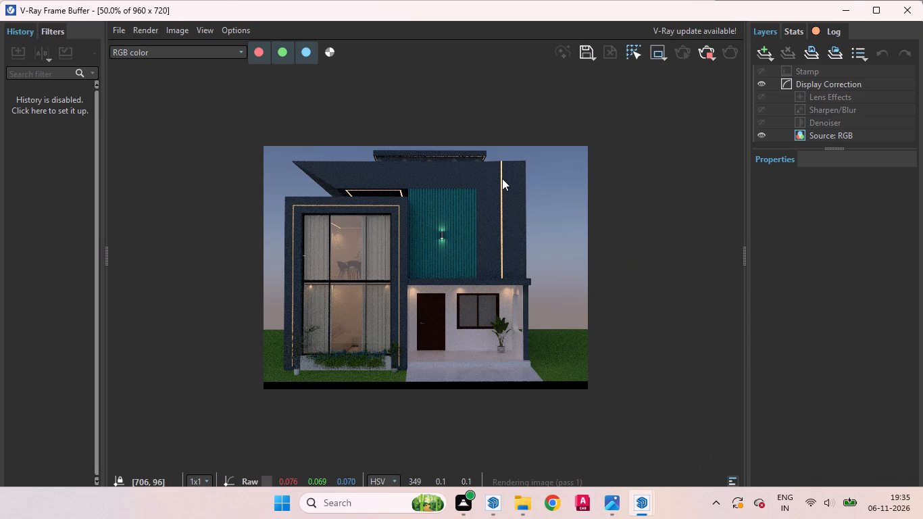
scroll(607, 241, "down", 1)
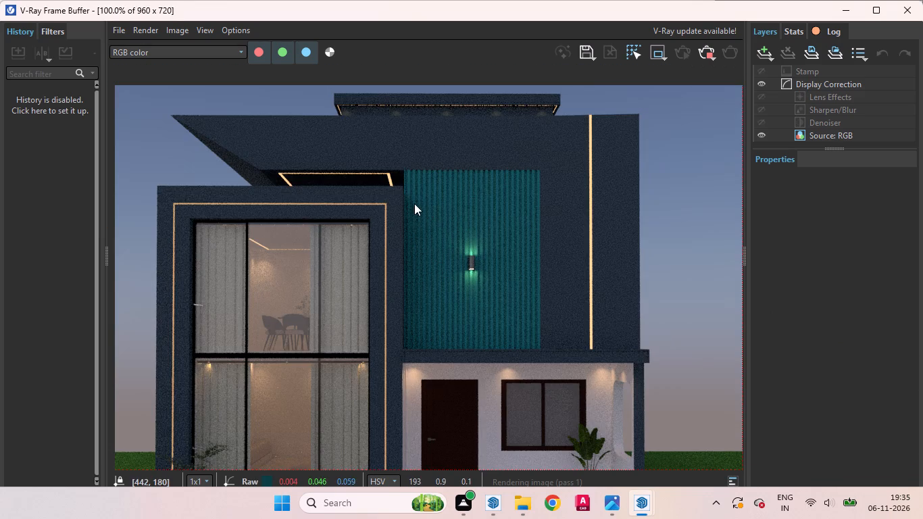
scroll(405, 179, "up", 1)
middle_click_drag(480, 178, 483, 210)
scroll(483, 210, "up", 1)
scroll(480, 215, "down", 5)
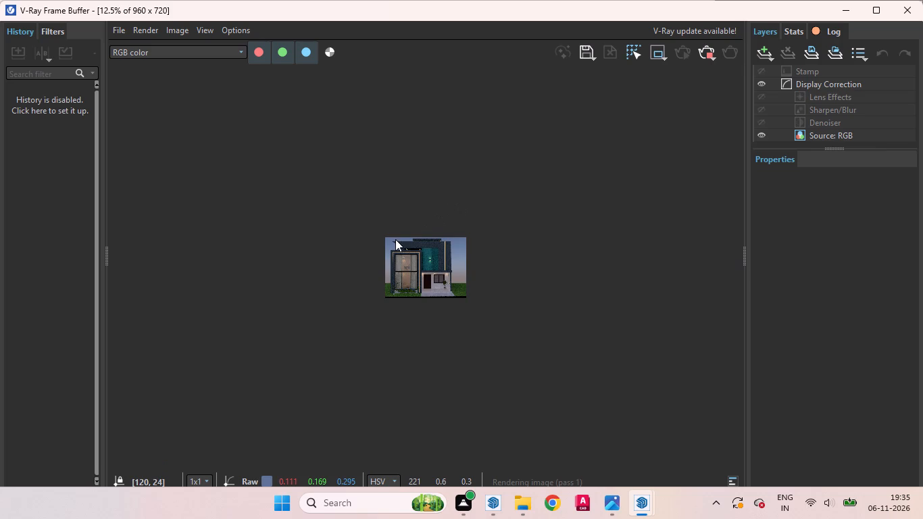
scroll(395, 242, "up", 3)
scroll(407, 240, "down", 1)
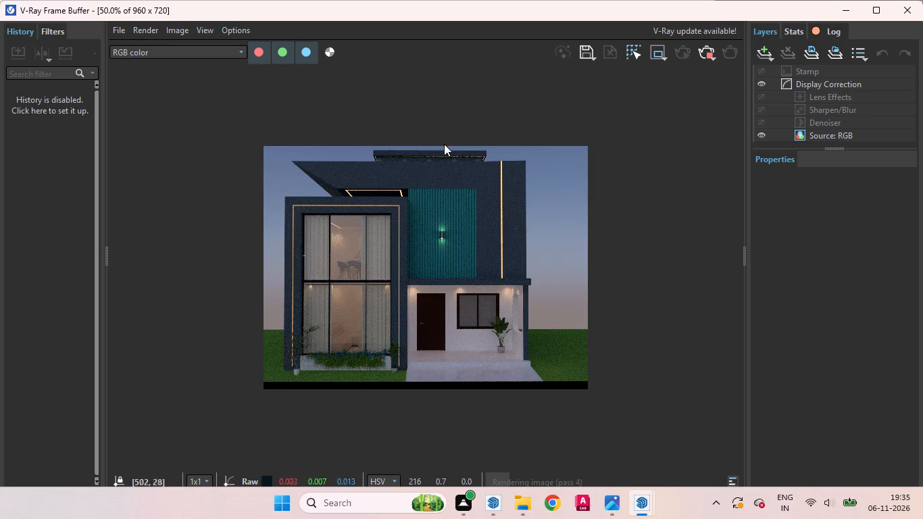
scroll(445, 143, "up", 2)
scroll(446, 225, "down", 1)
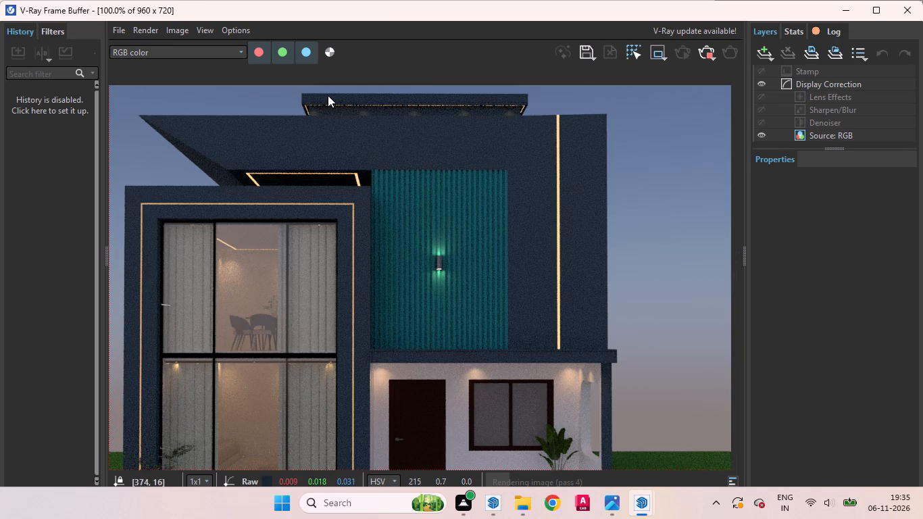
scroll(328, 95, "up", 1)
scroll(432, 128, "up", 1)
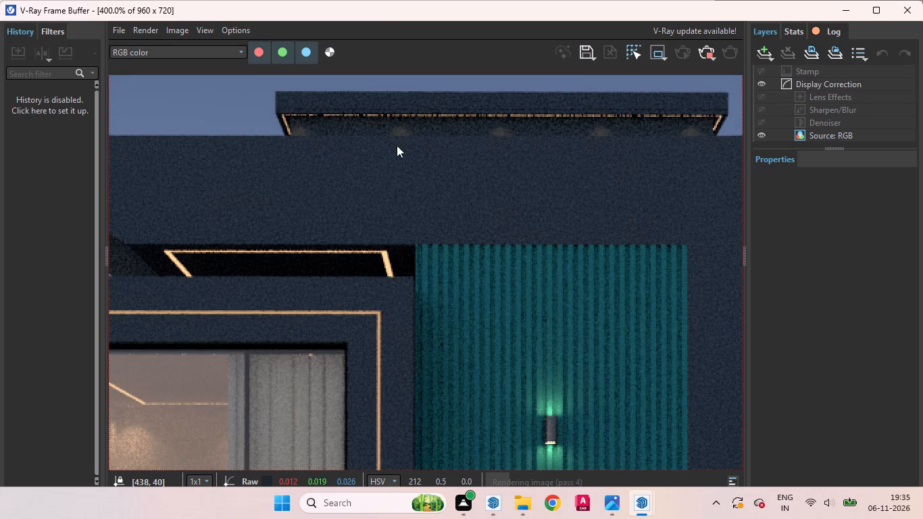
scroll(363, 168, "down", 1)
scroll(420, 164, "down", 3)
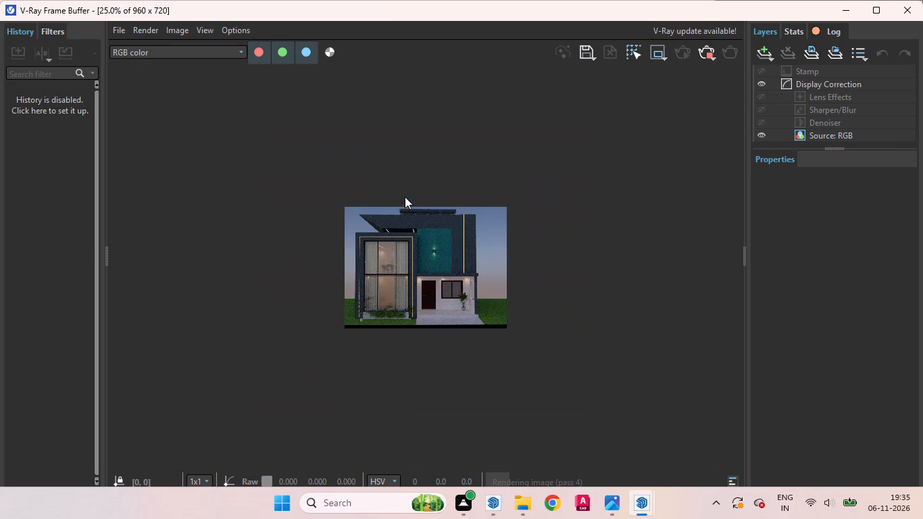
scroll(479, 291, "up", 1)
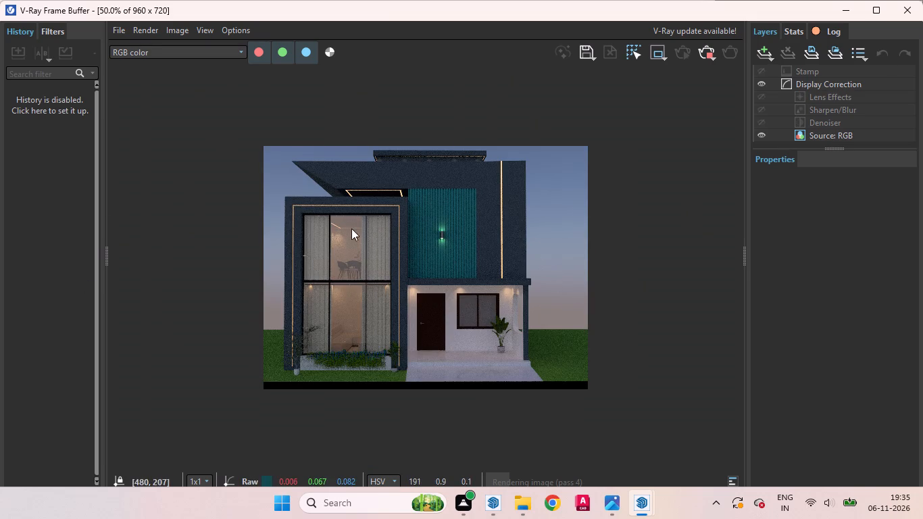
scroll(441, 209, "down", 2)
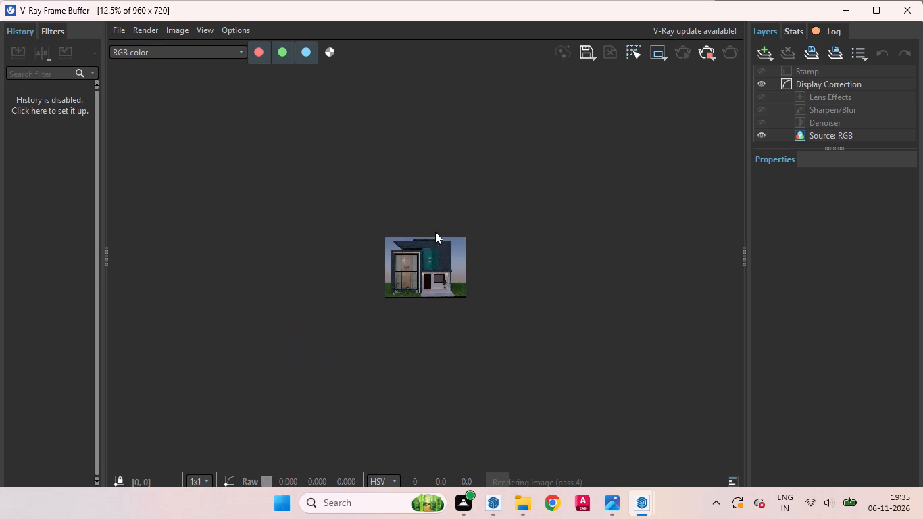
Examine the refining render of the house front, including the tall glazing, facade light strips, teal slatted panel and porch.
scroll(409, 247, "up", 3)
scroll(407, 273, "down", 1)
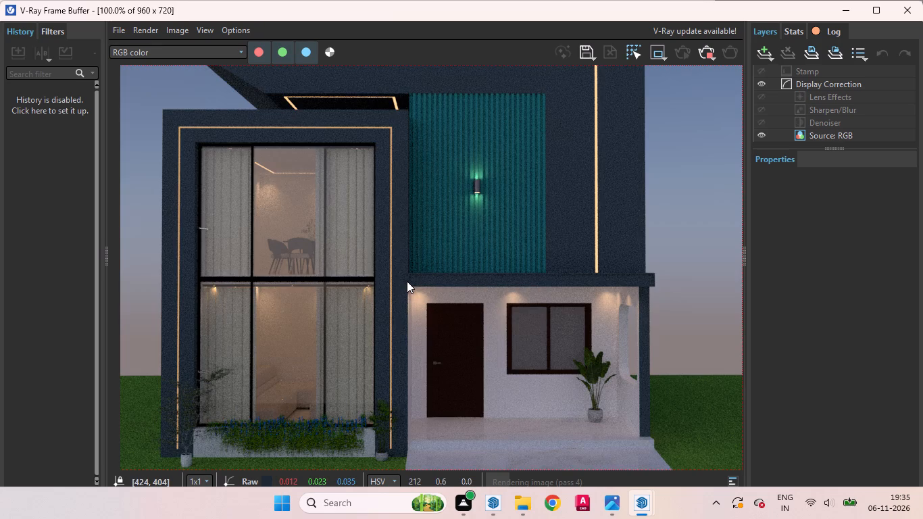
scroll(361, 371, "up", 1)
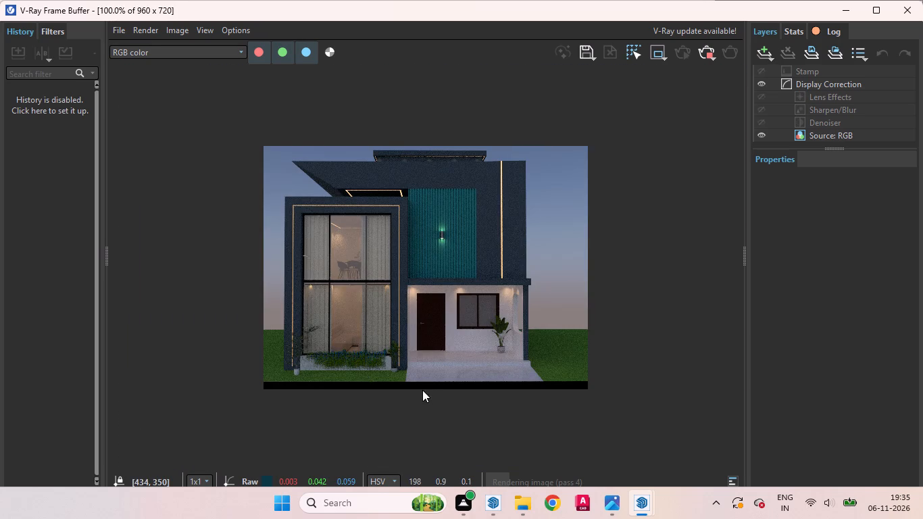
scroll(452, 380, "up", 1)
scroll(284, 332, "down", 1)
scroll(542, 405, "down", 1)
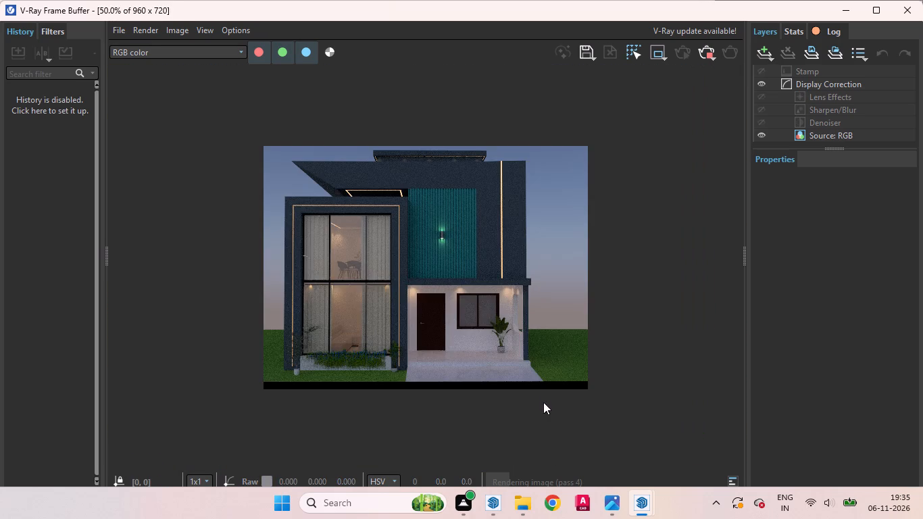
scroll(505, 380, "up", 1)
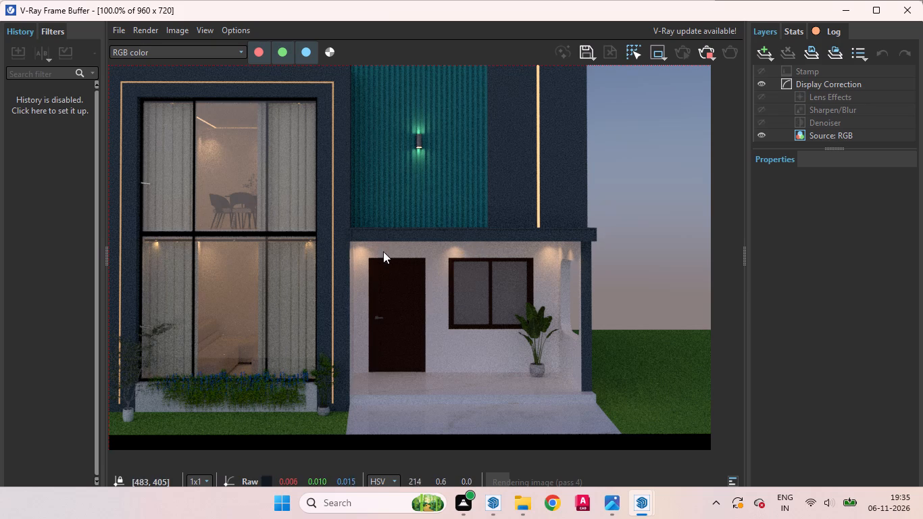
scroll(434, 246, "up", 1)
scroll(442, 264, "down", 1)
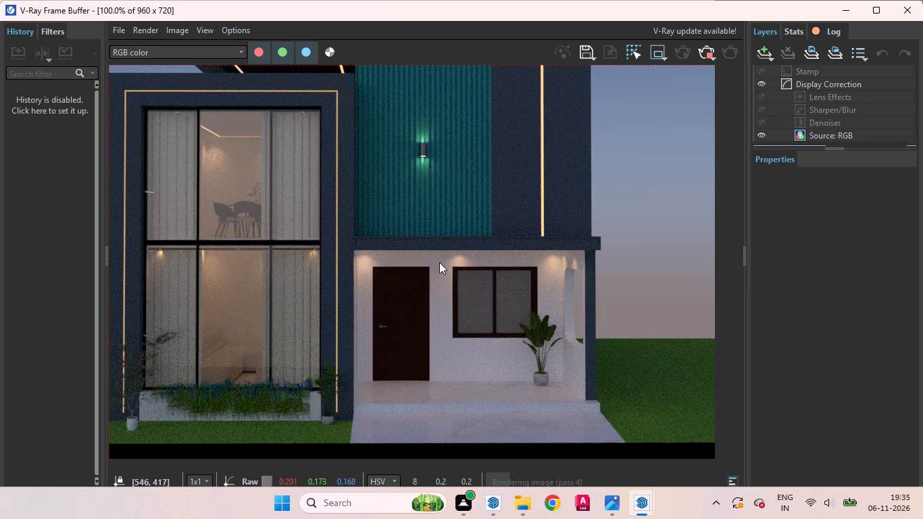
scroll(578, 274, "down", 1)
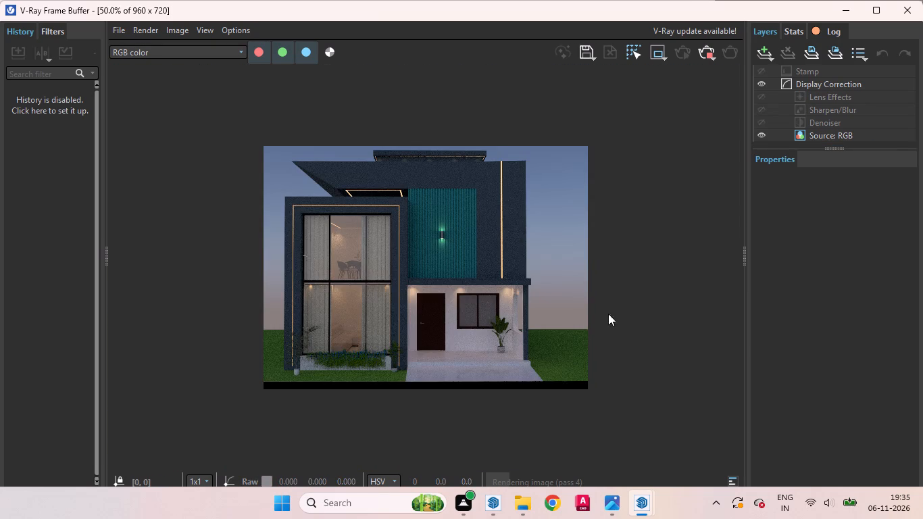
Abort the production render and return to the model, moving the V-Ray Asset Editor clear of the house.
left_click(704, 52)
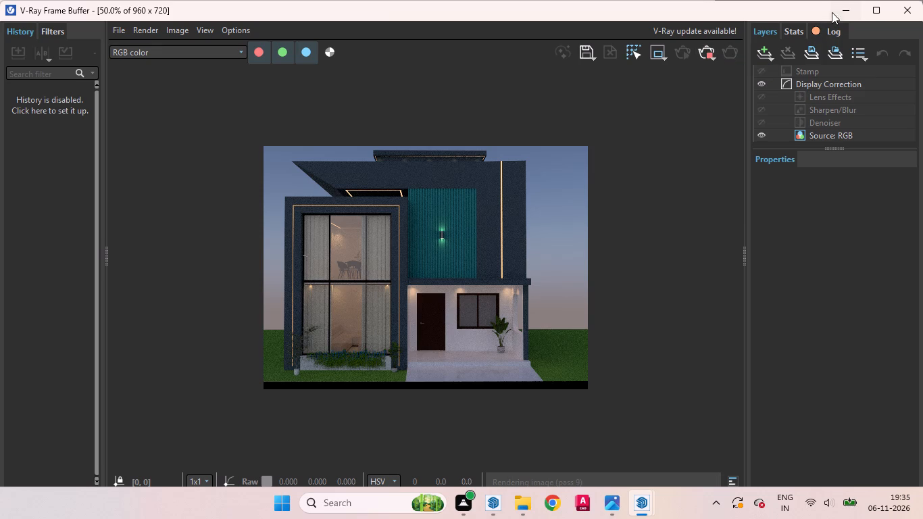
left_click(836, 10)
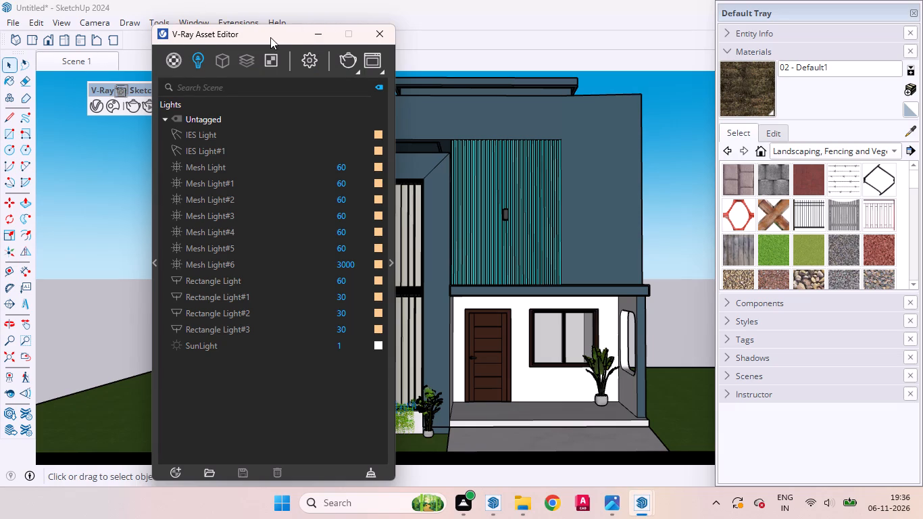
left_click_drag(270, 37, 133, 205)
Hide the porch window beside the entrance door to open up the room behind it.
scroll(574, 236, "down", 6)
scroll(594, 303, "up", 3)
scroll(594, 305, "down", 1)
scroll(594, 305, "up", 2)
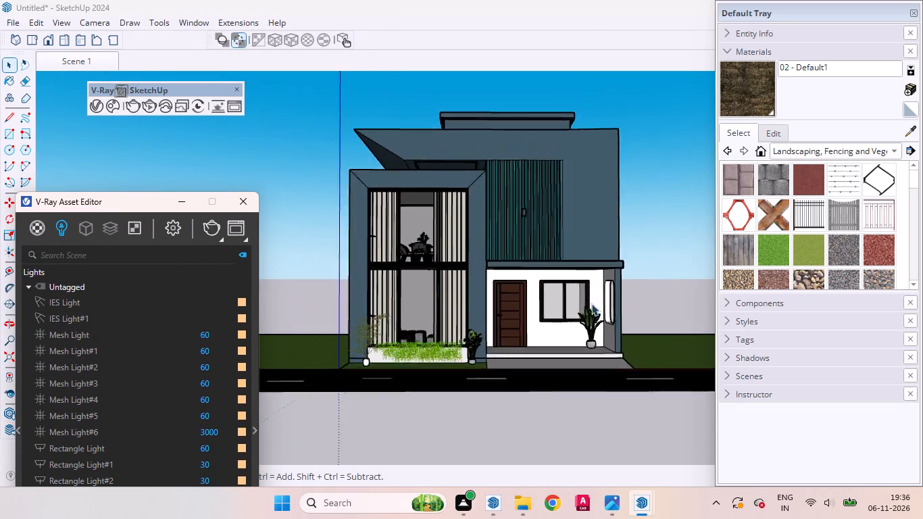
scroll(591, 303, "up", 7)
scroll(559, 285, "down", 1)
scroll(557, 284, "up", 1)
left_click(547, 286)
right_click(545, 286)
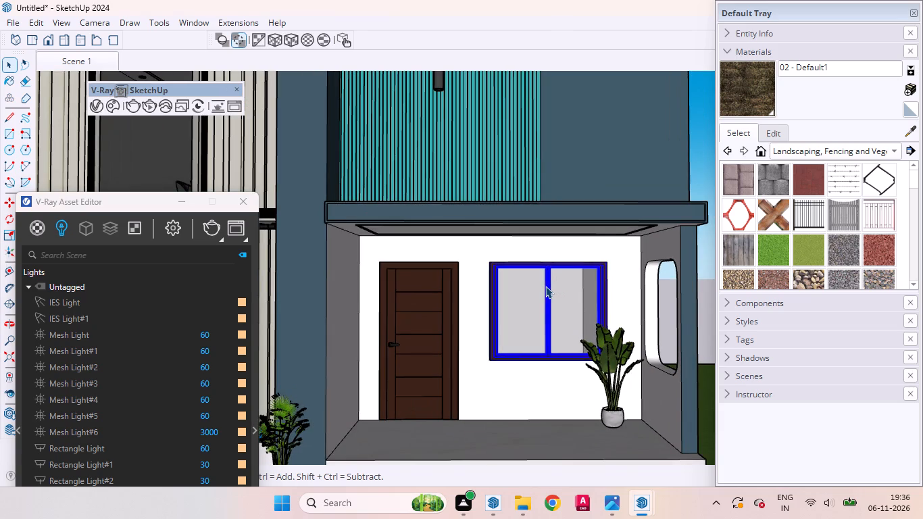
left_click(561, 45)
Offset the ceiling face of the room behind the porch window opening inward by 14.
scroll(524, 301, "up", 3)
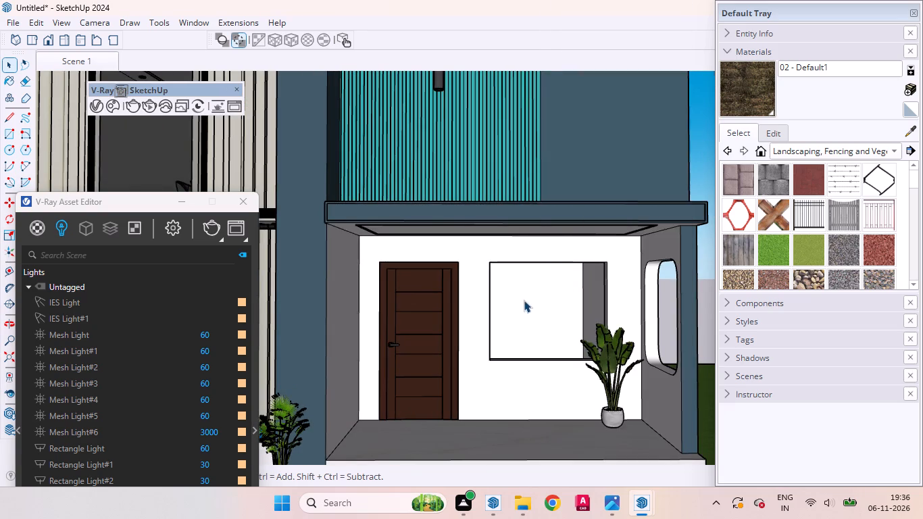
scroll(524, 300, "up", 2)
middle_click_drag(522, 305, 514, 207)
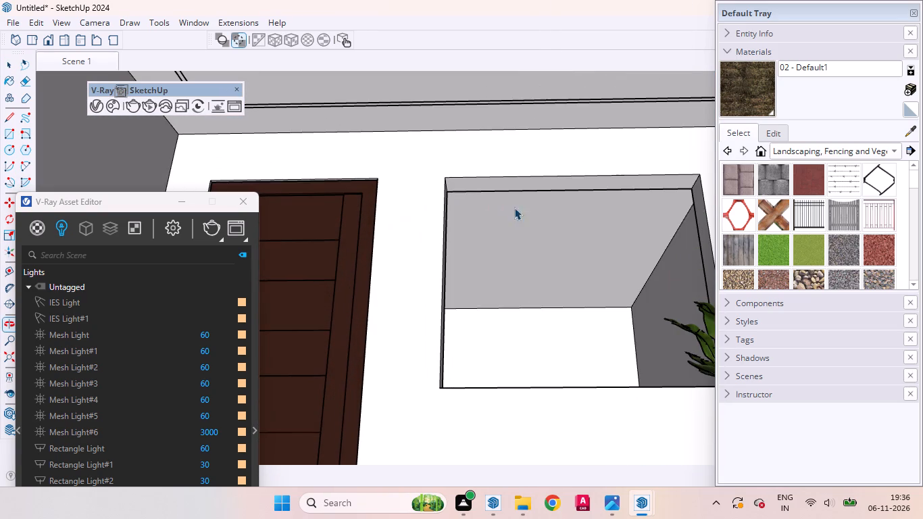
left_click(519, 240)
double_click(519, 240)
left_click(539, 270)
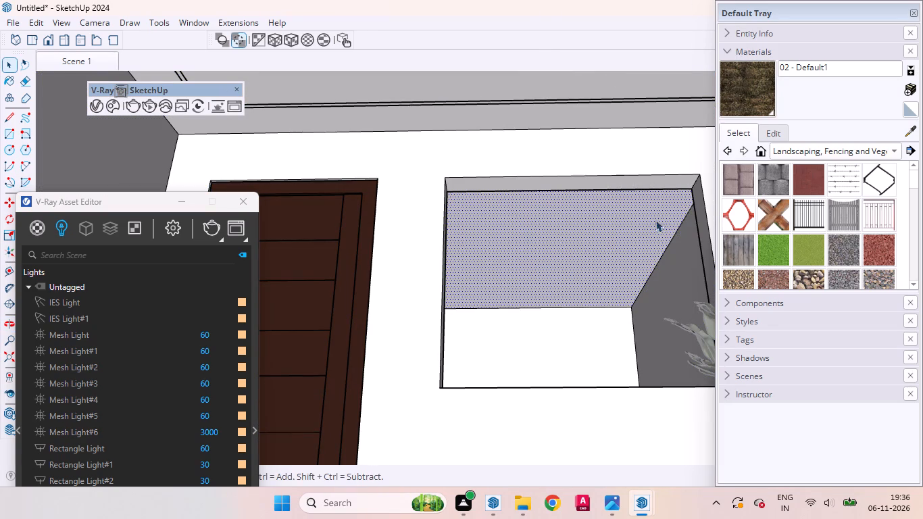
key("f")
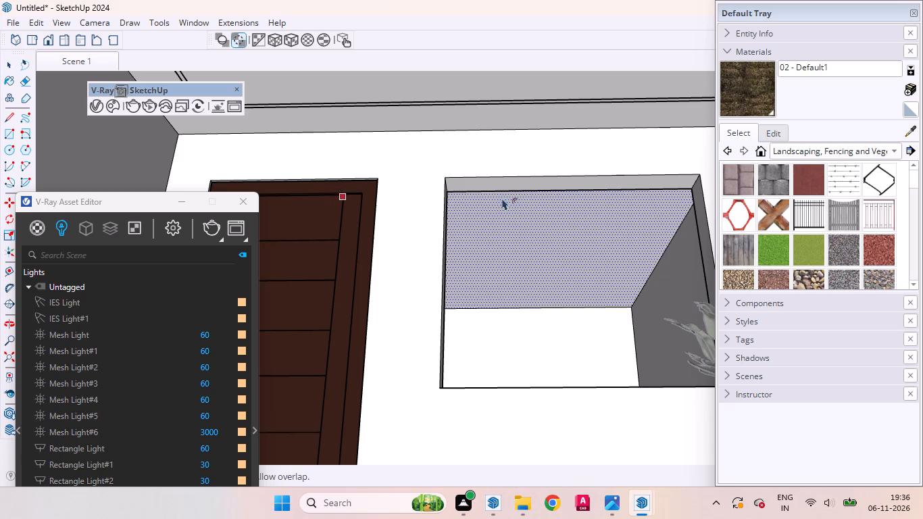
left_click_drag(666, 235, 643, 235)
type("14")
key("Return")
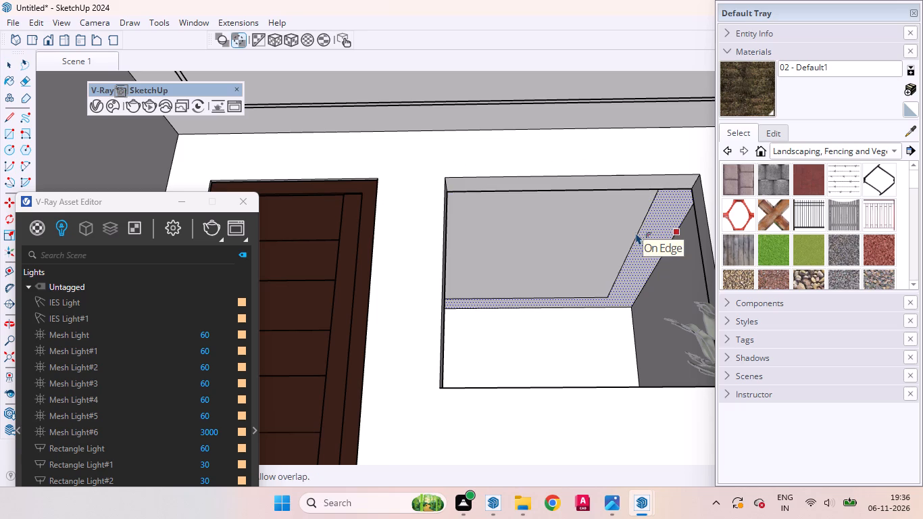
Offset the inner ceiling face inward by 2 to outline a narrow light strip.
key("space")
left_click(595, 234)
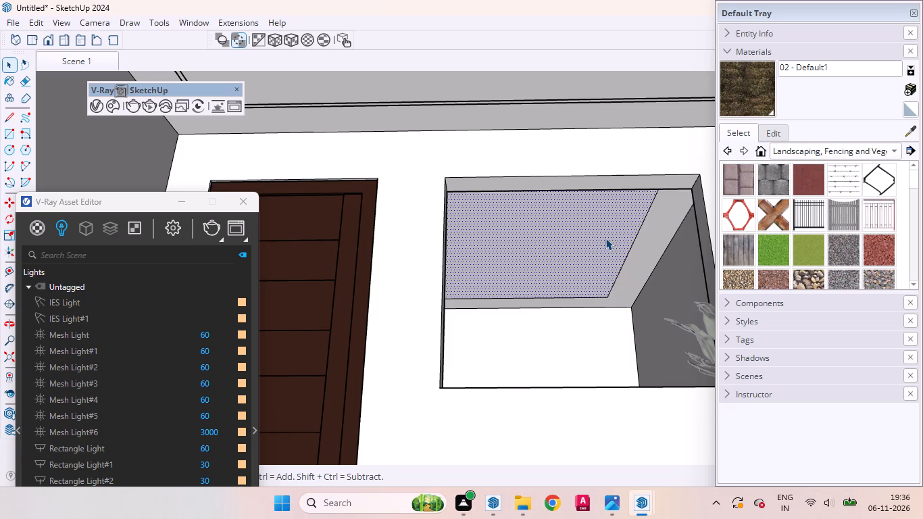
key("f")
left_click(625, 237)
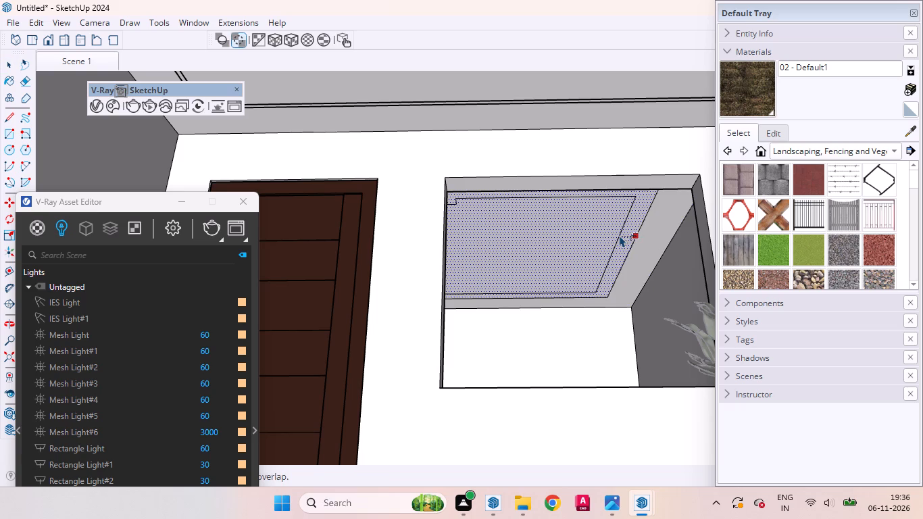
key("2")
key("Return")
key("space")
Make a group of the narrow strip face and its edges on the room's ceiling.
scroll(643, 219, "up", 7)
scroll(643, 212, "down", 1)
scroll(643, 212, "up", 4)
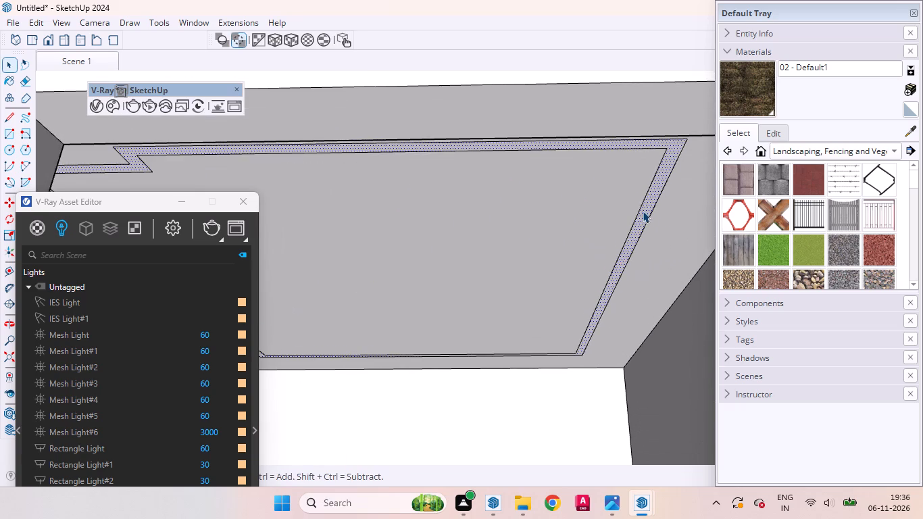
scroll(637, 228, "down", 3)
middle_click_drag(597, 263, 338, 248)
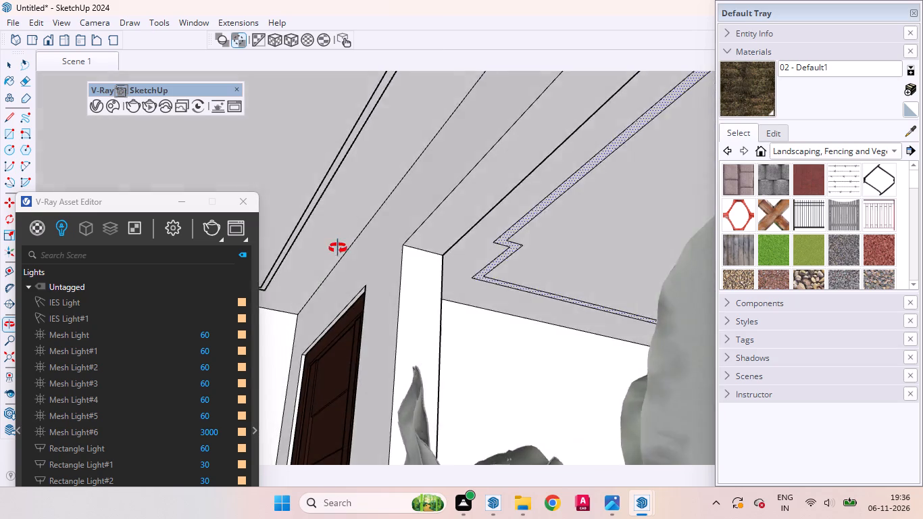
middle_click_drag(338, 248, 612, 196)
scroll(616, 212, "up", 2)
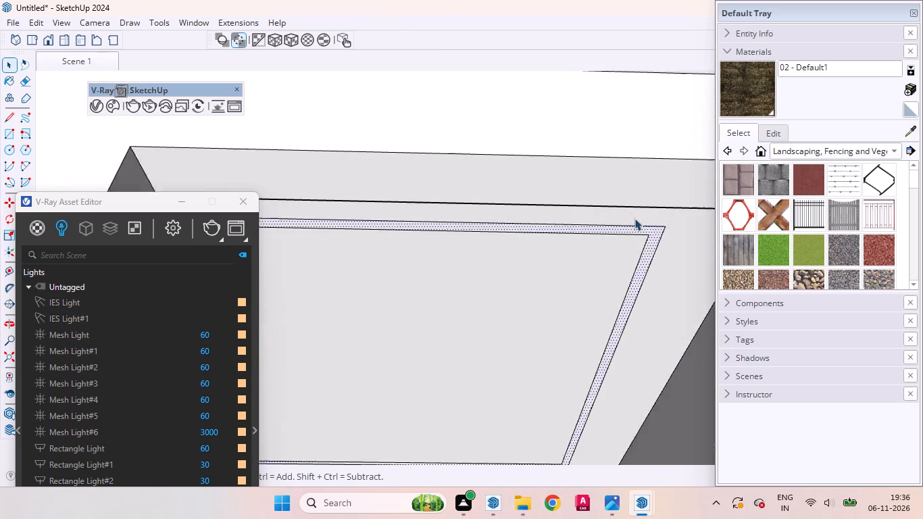
scroll(634, 218, "up", 4)
double_click(655, 239)
right_click(655, 239)
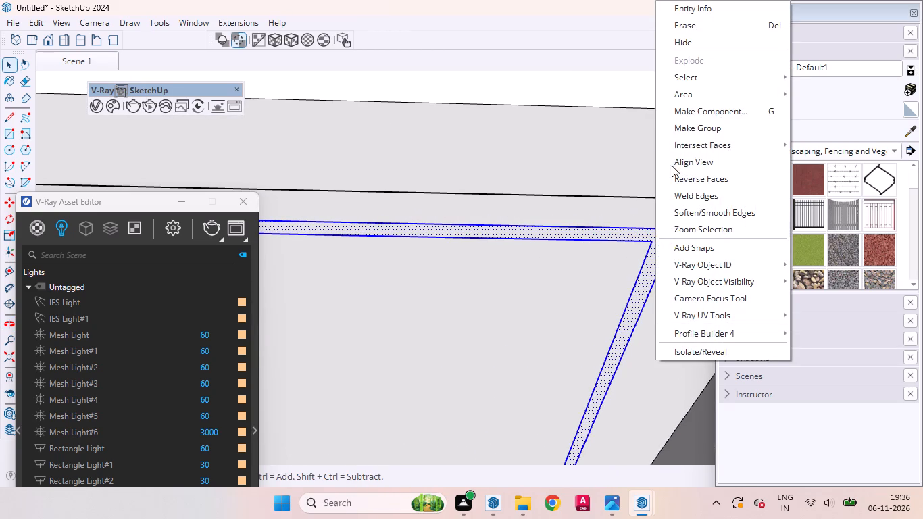
left_click(687, 123)
Show the V-Ray Lights tools and convert the ceiling strip group into a mesh light.
scroll(578, 192, "down", 10)
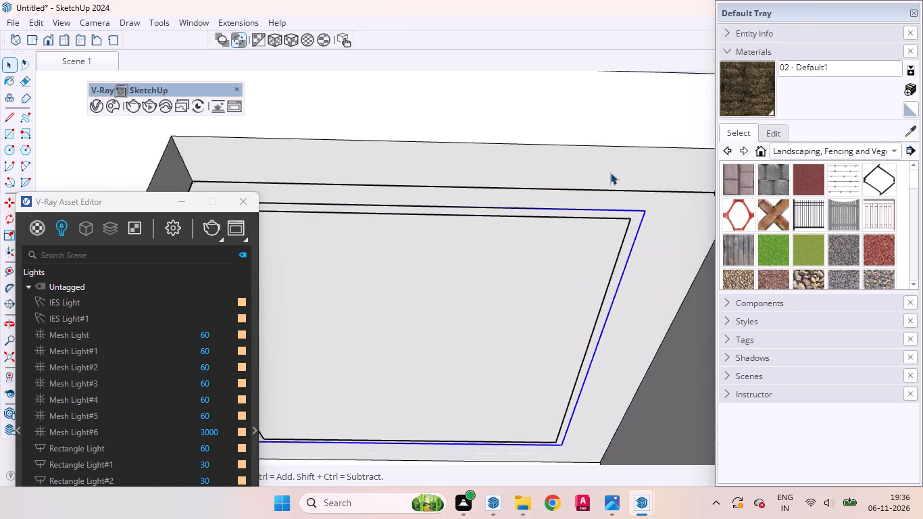
scroll(610, 172, "down", 8)
right_click(399, 24)
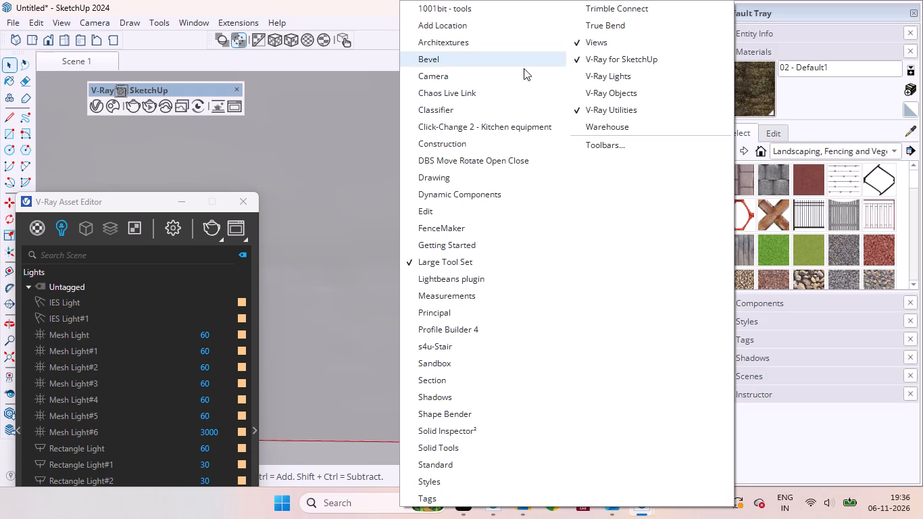
left_click(576, 79)
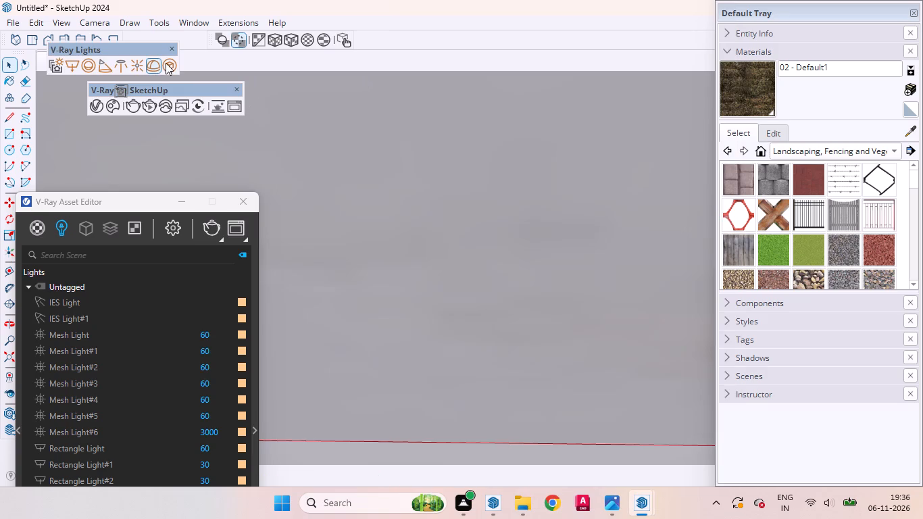
left_click(170, 64)
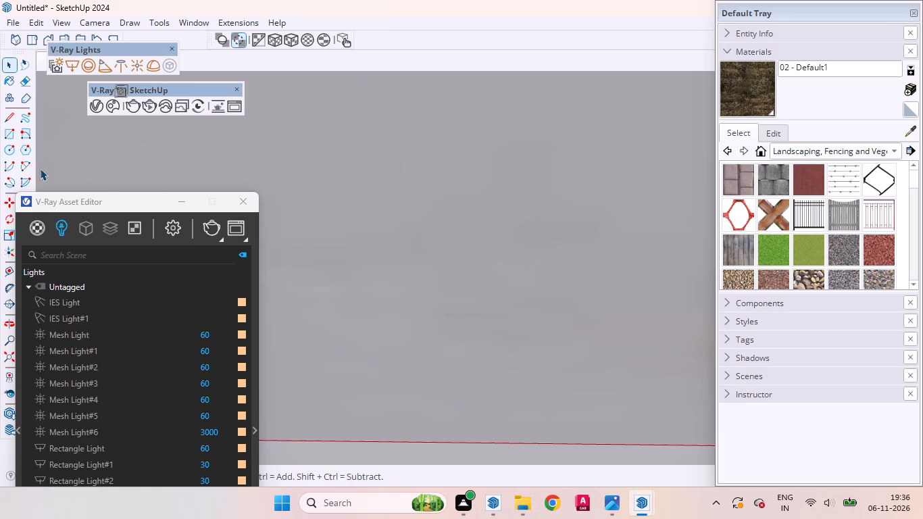
scroll(335, 149, "down", 20)
scroll(335, 149, "down", 12)
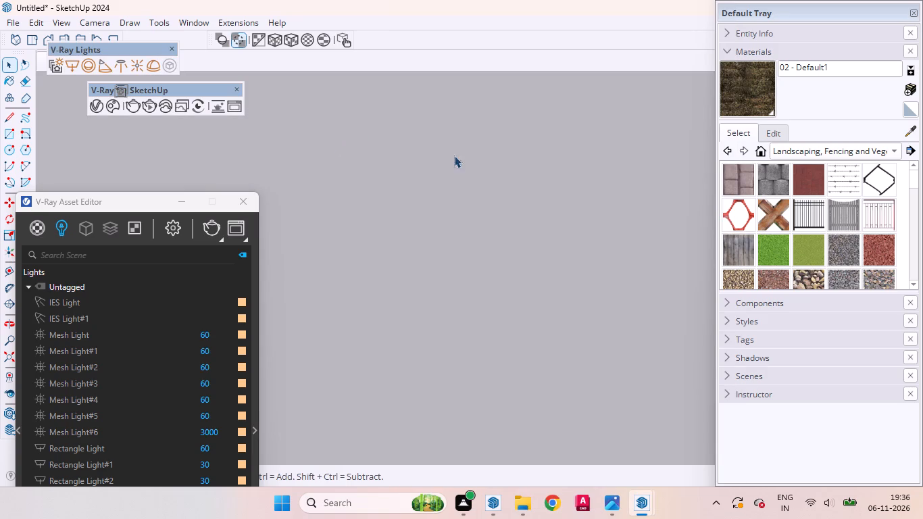
scroll(454, 155, "down", 20)
scroll(454, 155, "down", 20)
scroll(454, 155, "down", 6)
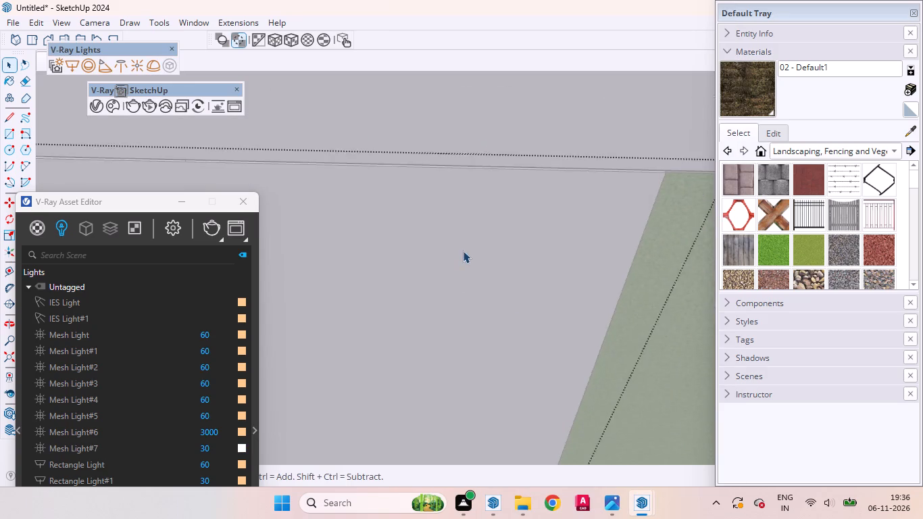
Examine the new strip light on the room's ceiling through the porch window opening.
scroll(463, 251, "down", 20)
scroll(463, 251, "down", 1)
scroll(478, 129, "up", 10)
middle_click_drag(553, 164, 559, 207)
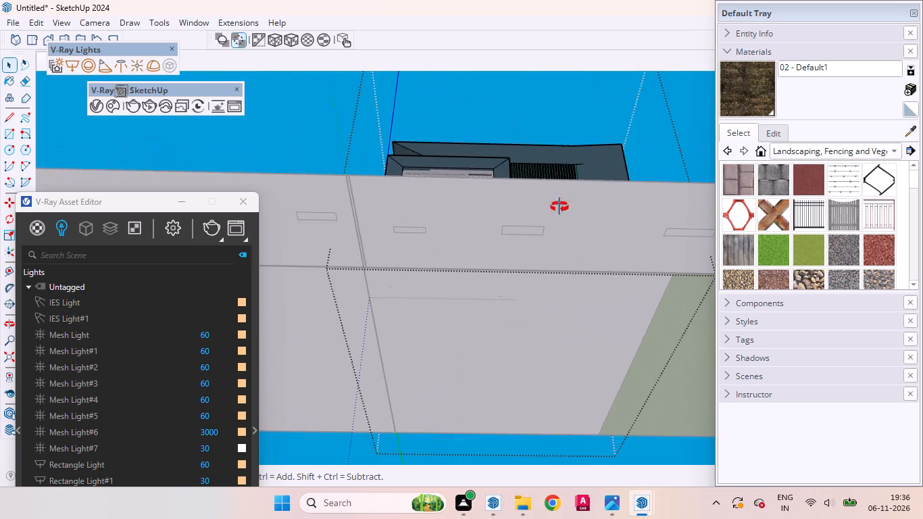
middle_click_drag(559, 207, 575, 299)
scroll(575, 299, "up", 8)
scroll(582, 274, "down", 1)
scroll(582, 274, "up", 3)
scroll(599, 305, "down", 4)
middle_click_drag(582, 301, 541, 270)
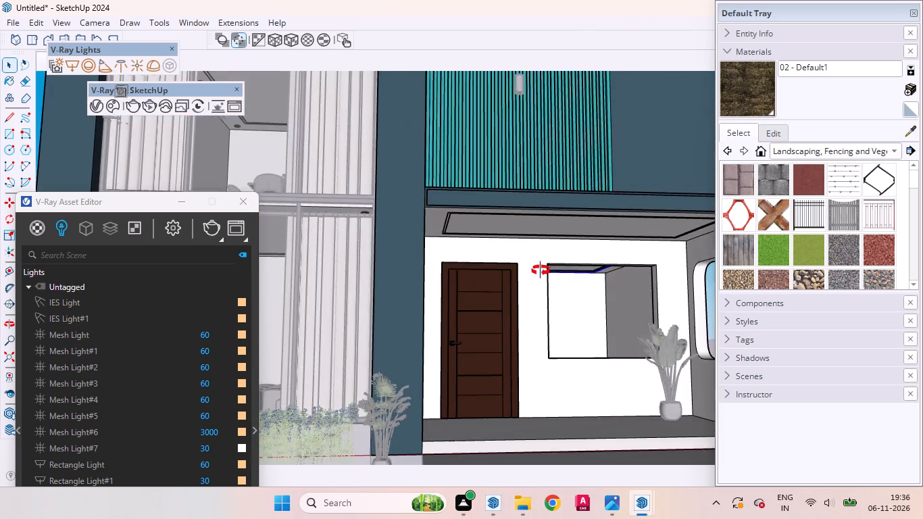
middle_click_drag(541, 270, 534, 310)
scroll(617, 266, "up", 11)
middle_click_drag(649, 290, 647, 289)
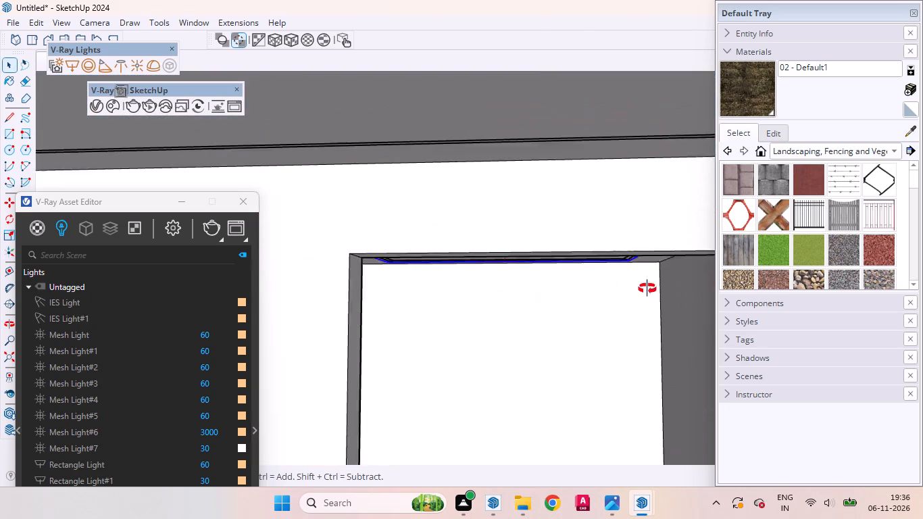
middle_click_drag(647, 289, 676, 246)
scroll(668, 258, "up", 1)
scroll(569, 290, "down", 3)
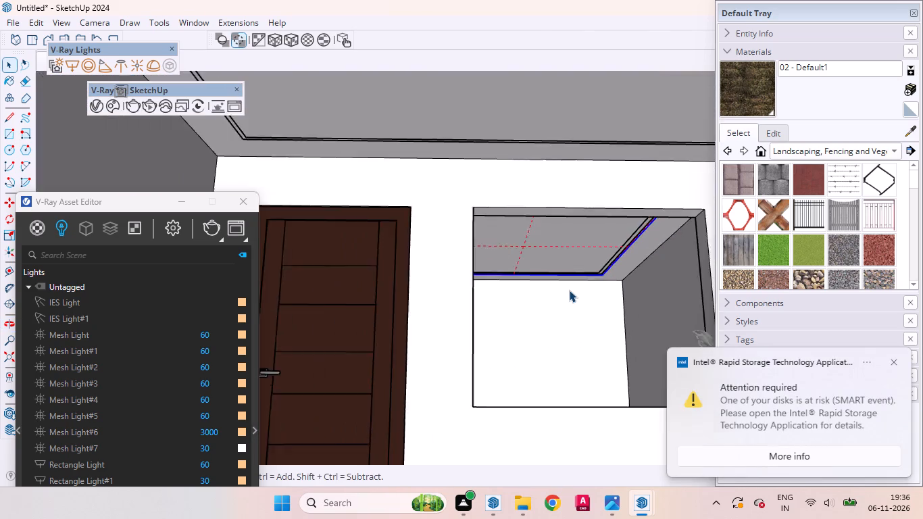
Exit group editing and return to the full front view of the house.
scroll(569, 290, "down", 11)
middle_click_drag(566, 306, 556, 382)
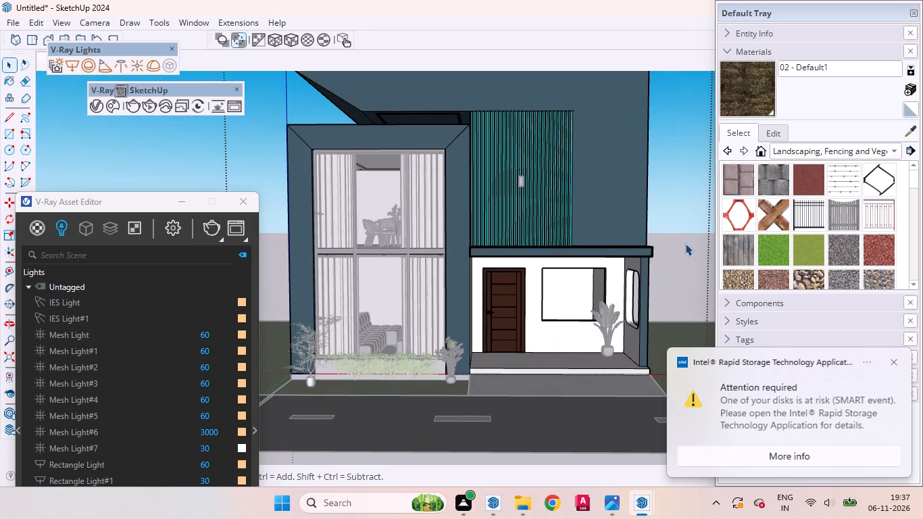
left_click(685, 237)
double_click(678, 234)
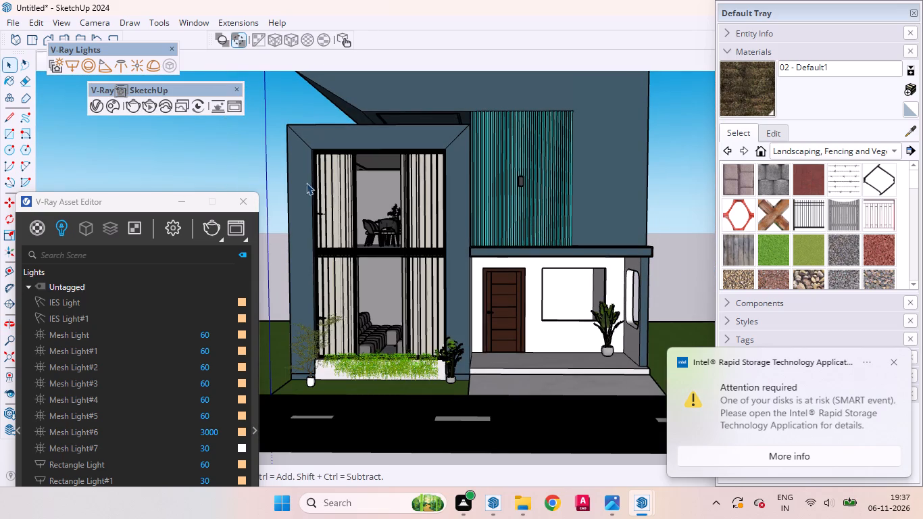
scroll(501, 247, "up", 2)
scroll(501, 247, "down", 2)
scroll(501, 247, "up", 2)
scroll(515, 334, "down", 2)
scroll(517, 340, "up", 1)
scroll(518, 342, "down", 3)
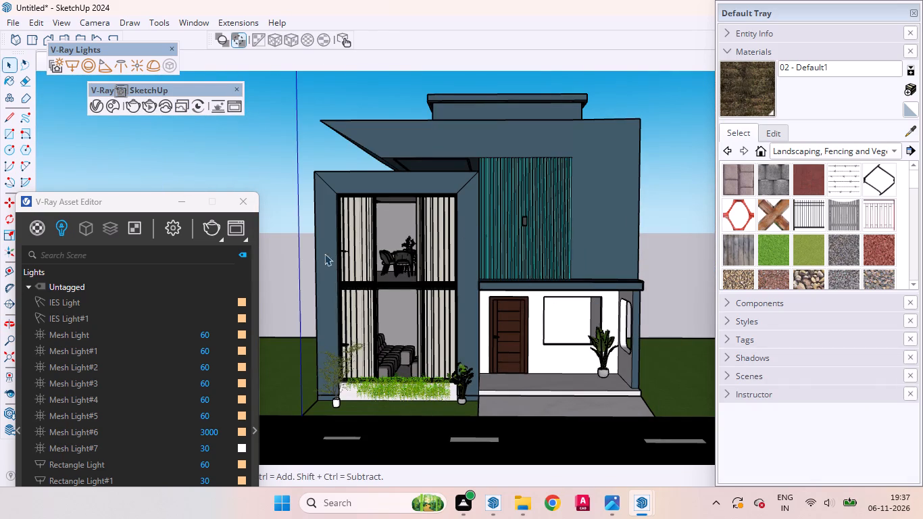
Show the V-Ray light gizmos across the whole house model.
left_click(238, 39)
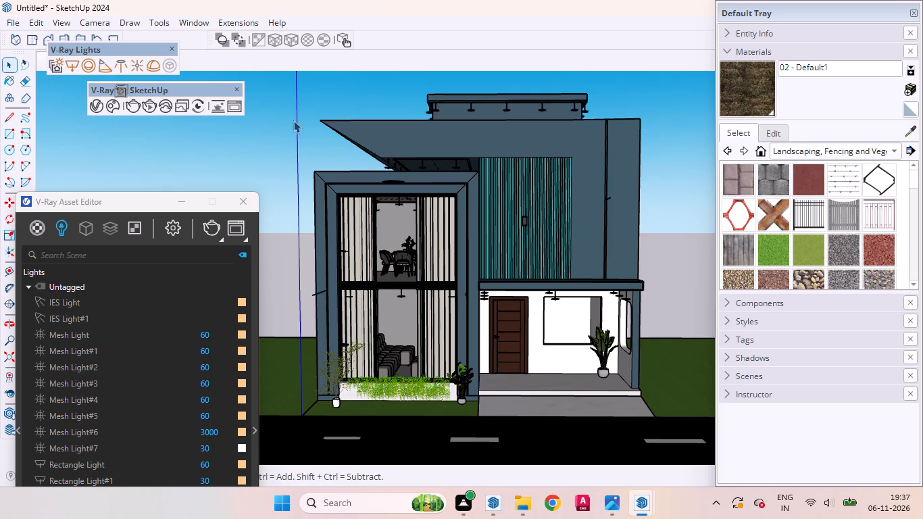
Copy the IES downlight from the porch ceiling to the back corner of the ceiling in the room behind the porch window.
scroll(374, 293, "up", 9)
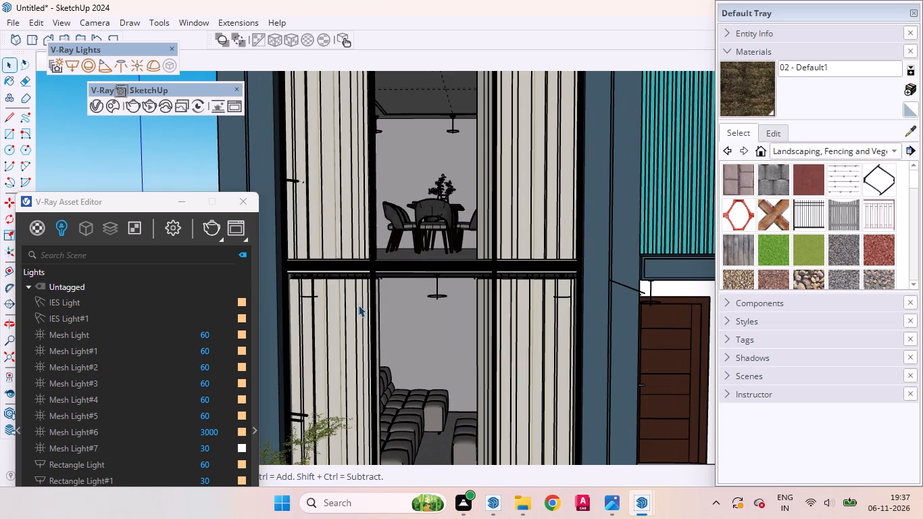
middle_click_drag(328, 288, 299, 228)
scroll(426, 245, "down", 4)
scroll(372, 314, "down", 5)
scroll(434, 210, "down", 10)
left_click(4, 63)
scroll(430, 212, "down", 4)
scroll(430, 274, "down", 9)
scroll(520, 253, "up", 13)
middle_click_drag(503, 283, 496, 230)
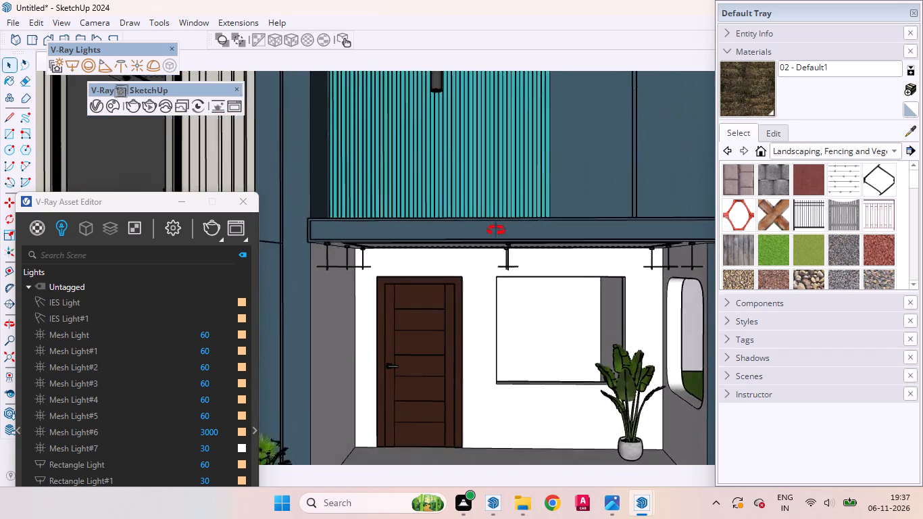
middle_click_drag(496, 230, 496, 212)
scroll(495, 216, "up", 19)
scroll(510, 187, "down", 1)
scroll(510, 187, "up", 1)
scroll(511, 187, "down", 1)
left_click(519, 184)
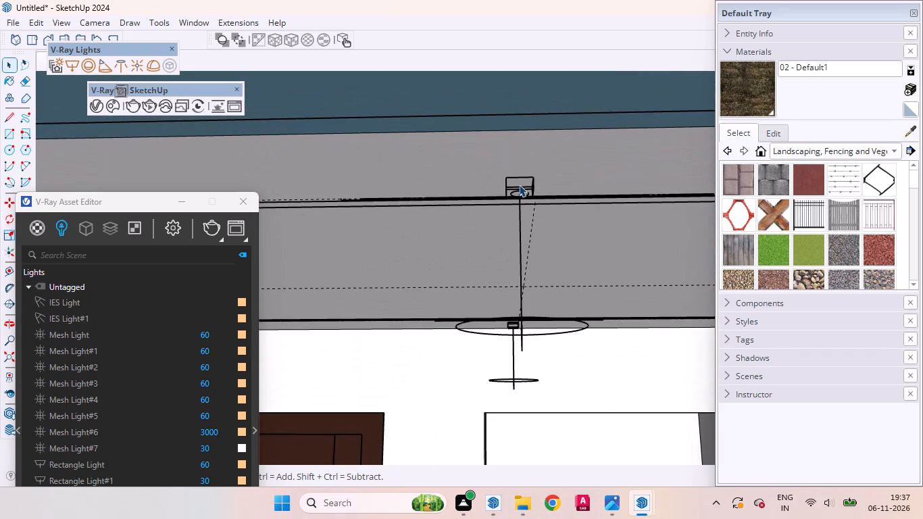
left_click(519, 185)
left_click(519, 189)
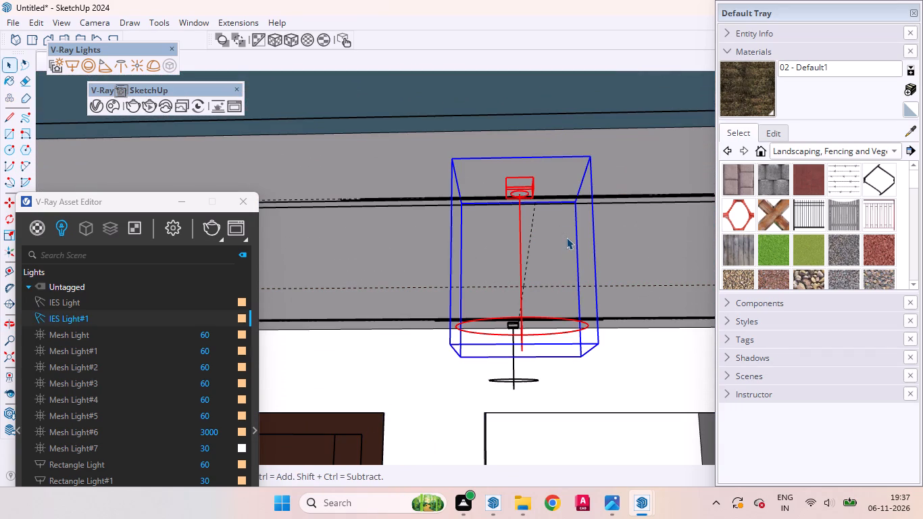
key("m")
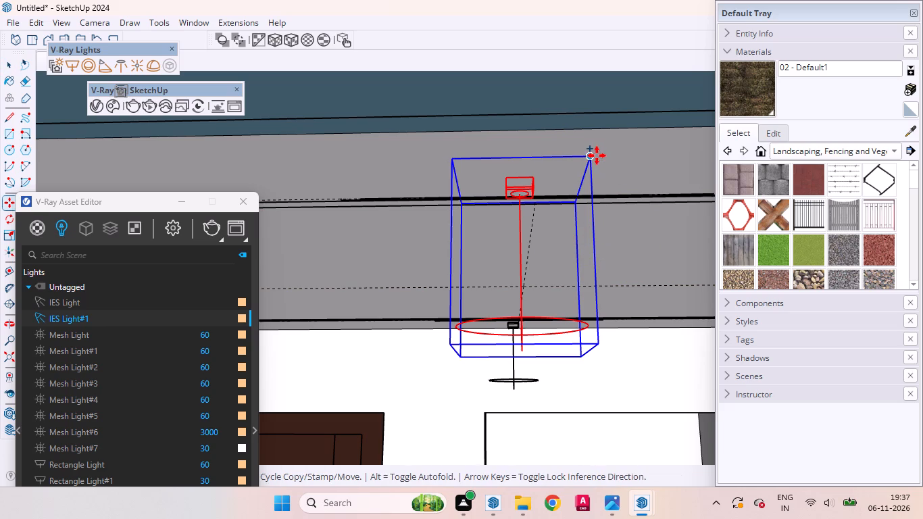
left_click(591, 157)
scroll(604, 277, "down", 10)
scroll(661, 392, "up", 6)
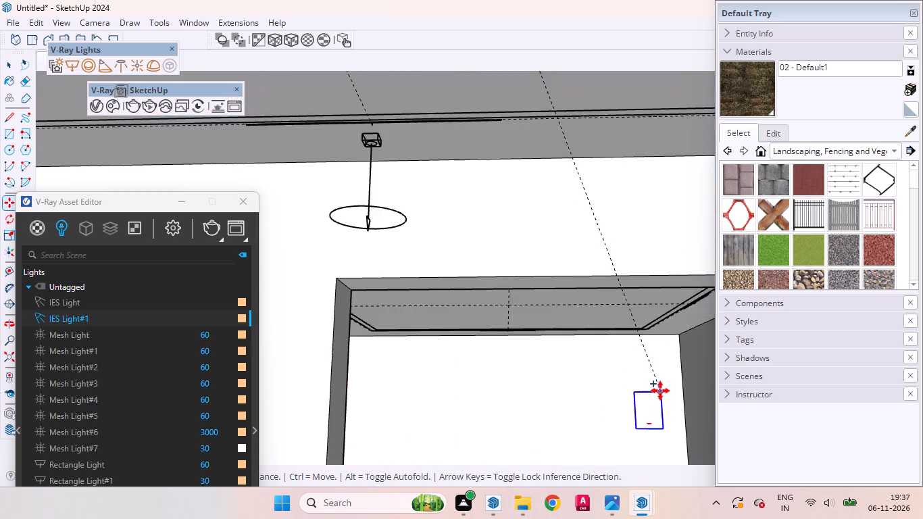
scroll(619, 347, "down", 5)
middle_click_drag(618, 379, 609, 342)
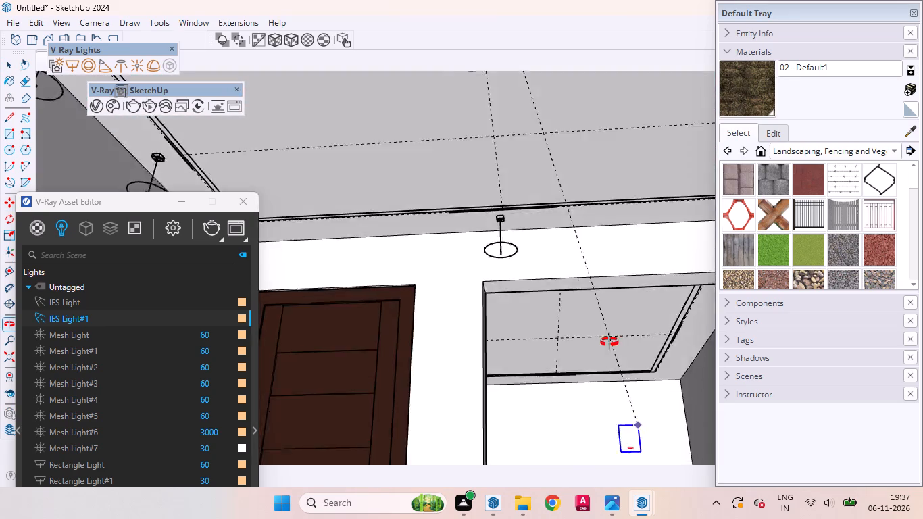
middle_click_drag(609, 342, 612, 353)
scroll(677, 368, "up", 10)
scroll(676, 347, "down", 2)
scroll(676, 347, "up", 9)
middle_click_drag(618, 348, 609, 296)
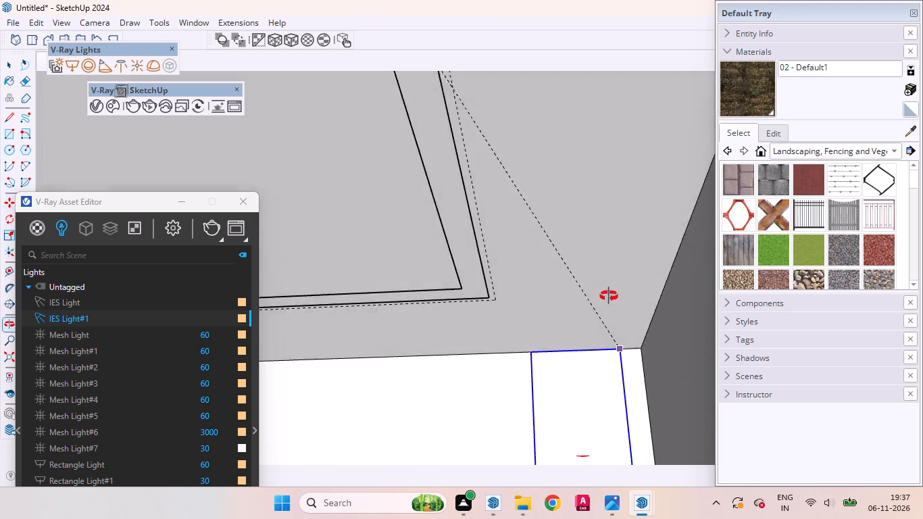
middle_click_drag(609, 296, 630, 311)
scroll(630, 311, "up", 1)
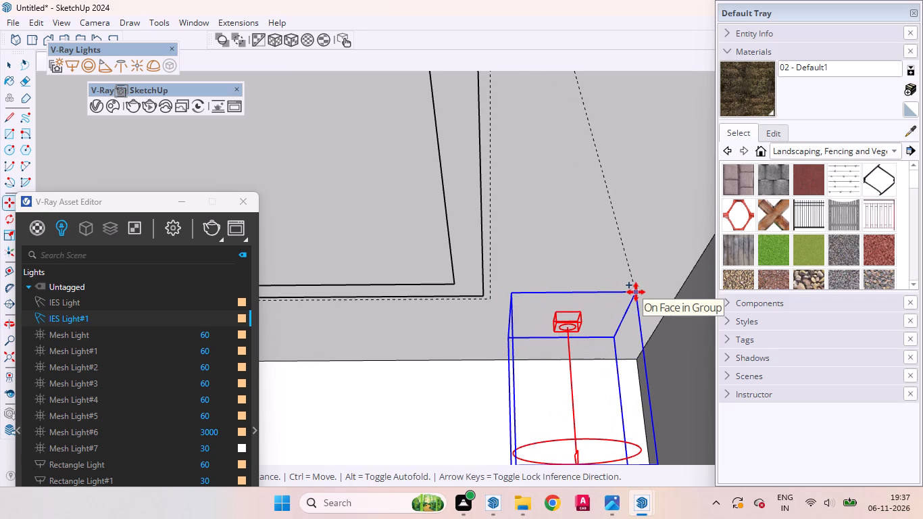
left_click(636, 292)
Move the copied IES downlight slightly along the room's ceiling towards the back wall, away from the recessed border.
middle_click_drag(576, 317, 533, 268)
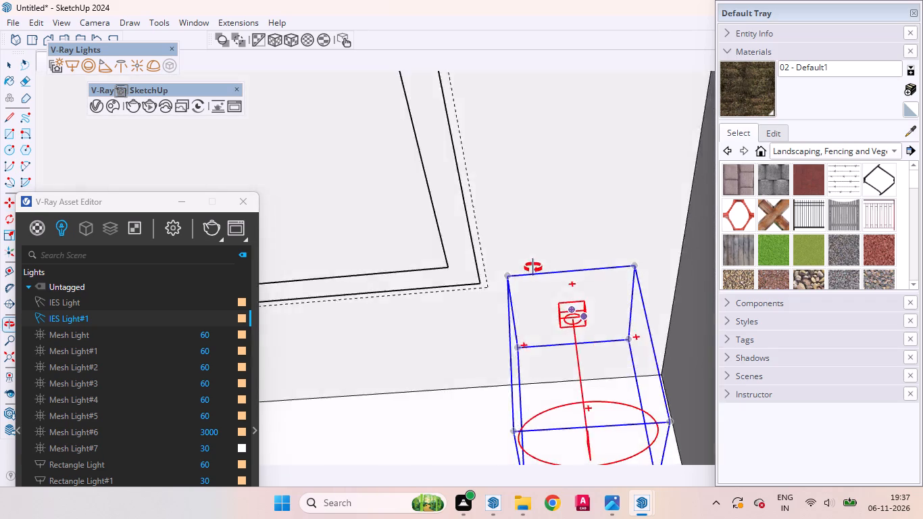
middle_click_drag(533, 268, 636, 354)
scroll(493, 361, "down", 8)
middle_click_drag(488, 360, 389, 360)
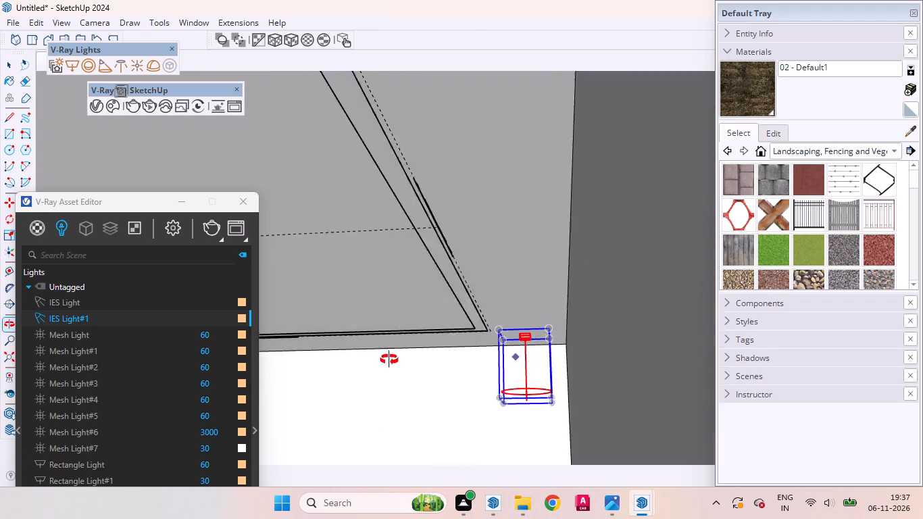
middle_click_drag(389, 360, 486, 237)
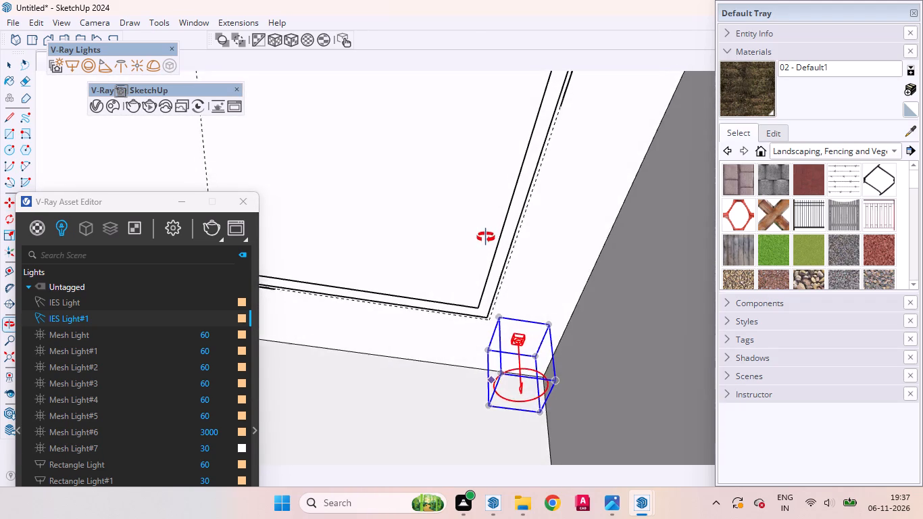
middle_click_drag(486, 237, 486, 238)
scroll(490, 315, "up", 5)
middle_click_drag(498, 339, 462, 279)
scroll(503, 302, "up", 3)
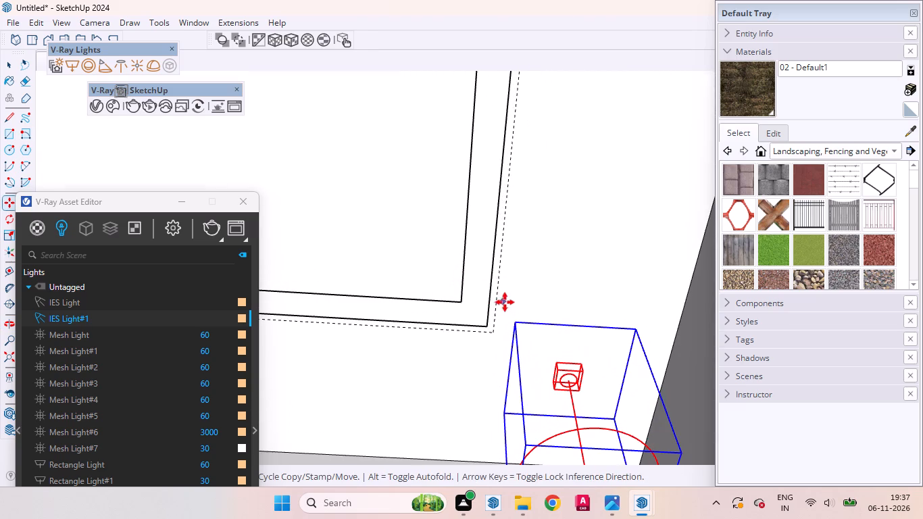
left_click(549, 241)
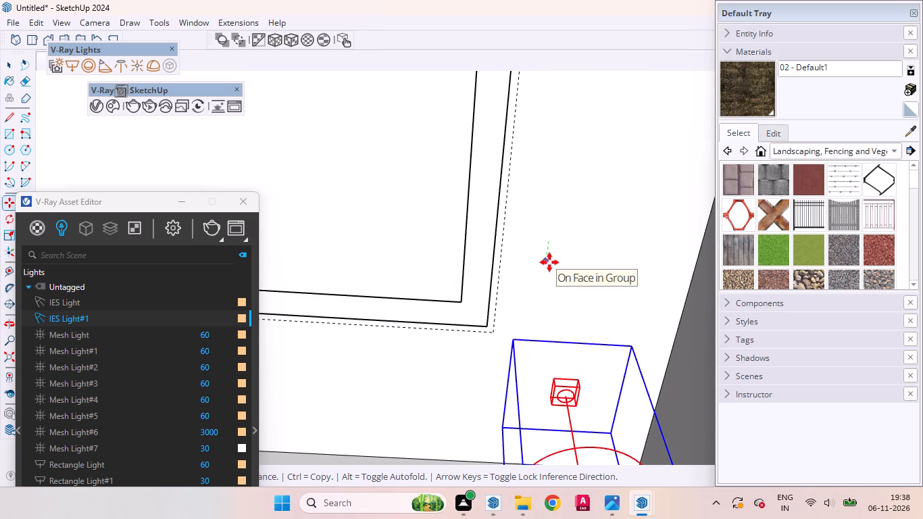
left_click(552, 274)
Minimise the V-Ray Asset Editor to clear the modelling view.
left_click(175, 198)
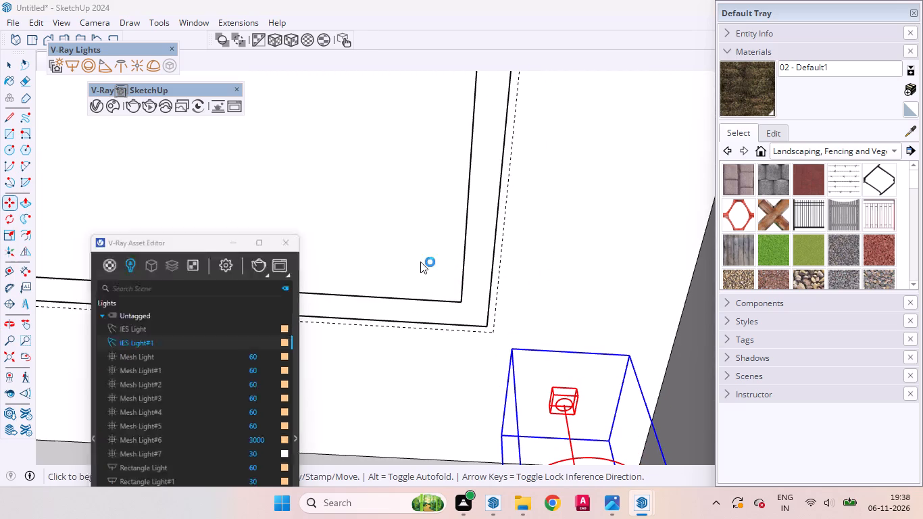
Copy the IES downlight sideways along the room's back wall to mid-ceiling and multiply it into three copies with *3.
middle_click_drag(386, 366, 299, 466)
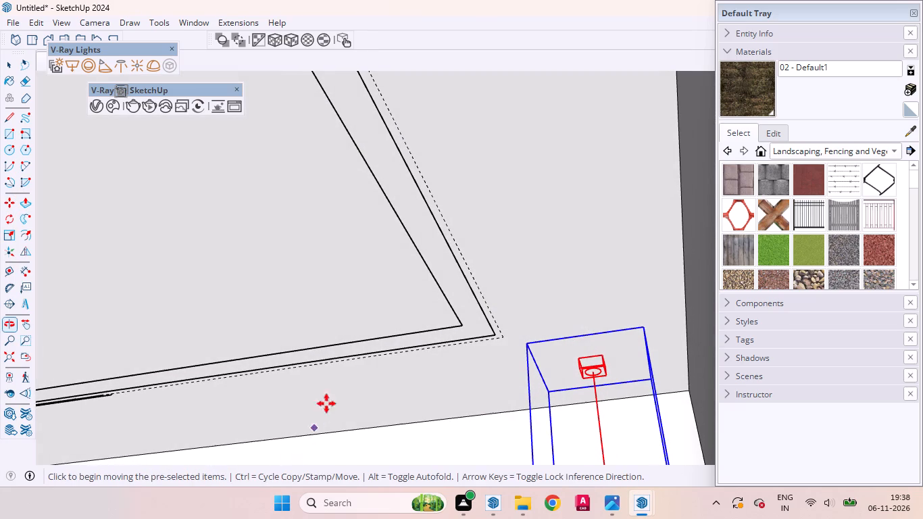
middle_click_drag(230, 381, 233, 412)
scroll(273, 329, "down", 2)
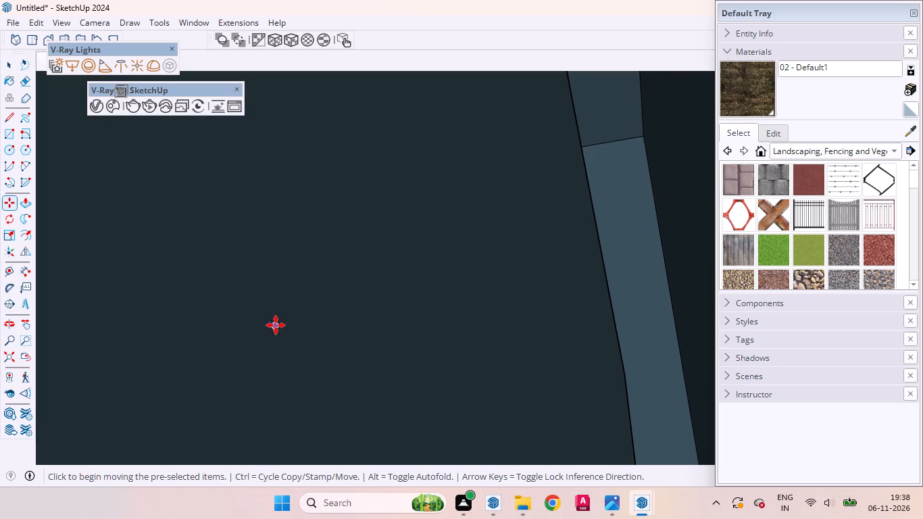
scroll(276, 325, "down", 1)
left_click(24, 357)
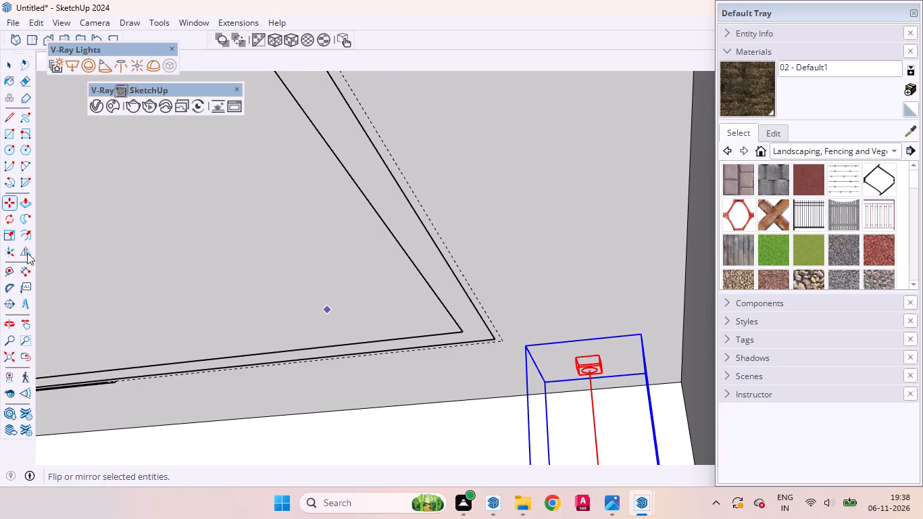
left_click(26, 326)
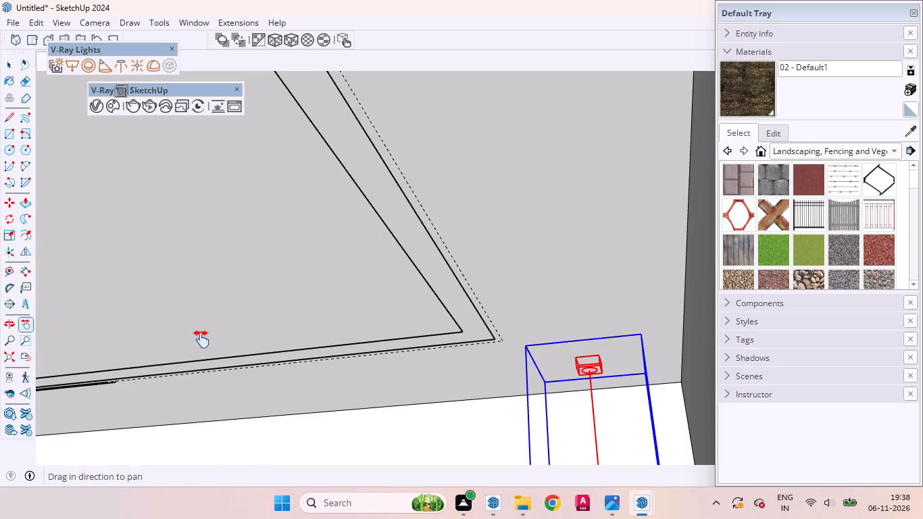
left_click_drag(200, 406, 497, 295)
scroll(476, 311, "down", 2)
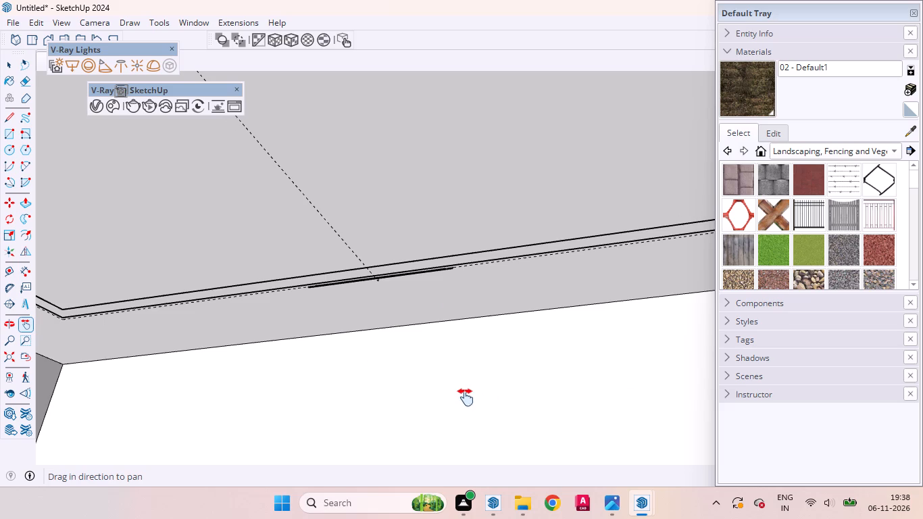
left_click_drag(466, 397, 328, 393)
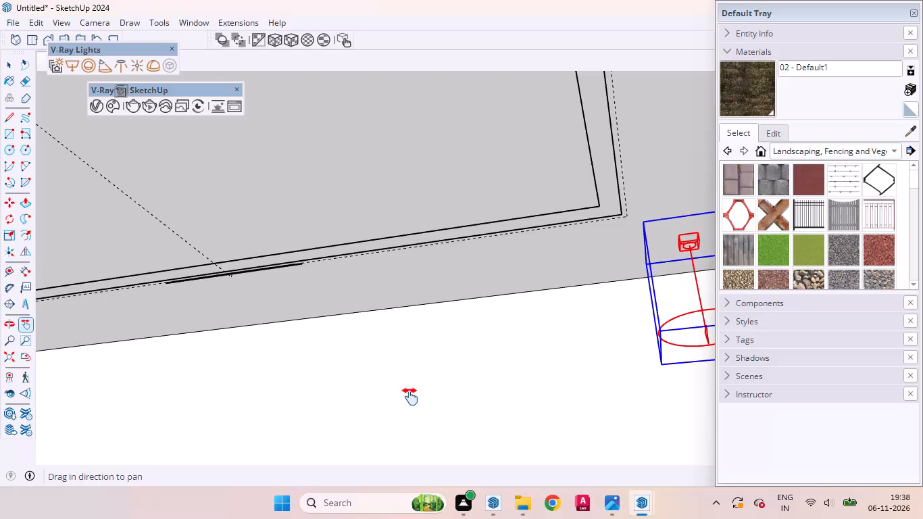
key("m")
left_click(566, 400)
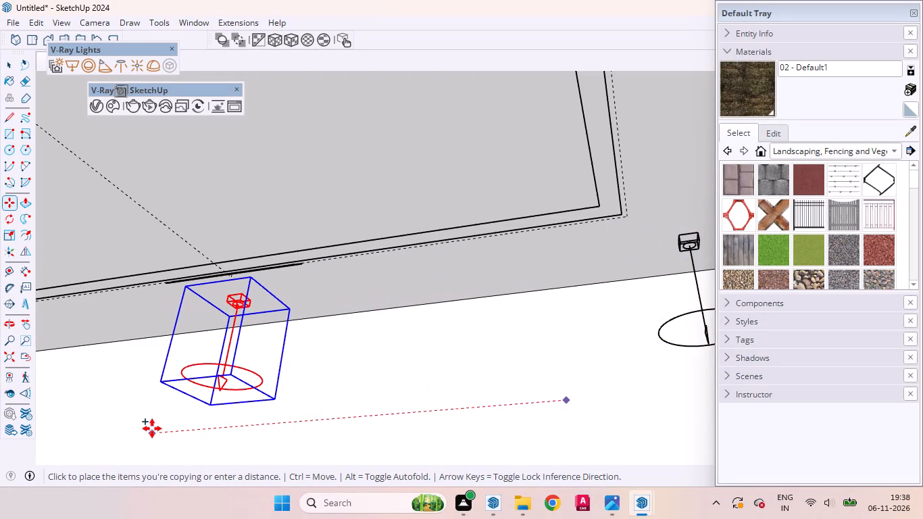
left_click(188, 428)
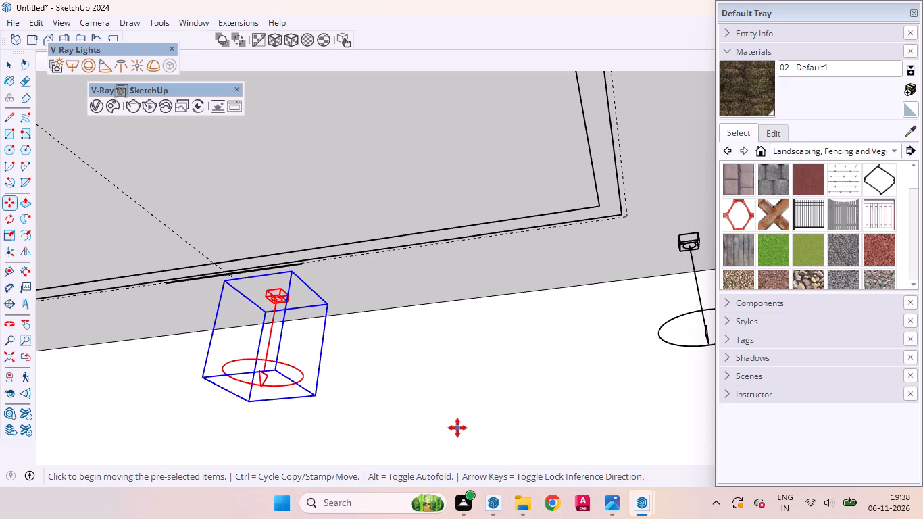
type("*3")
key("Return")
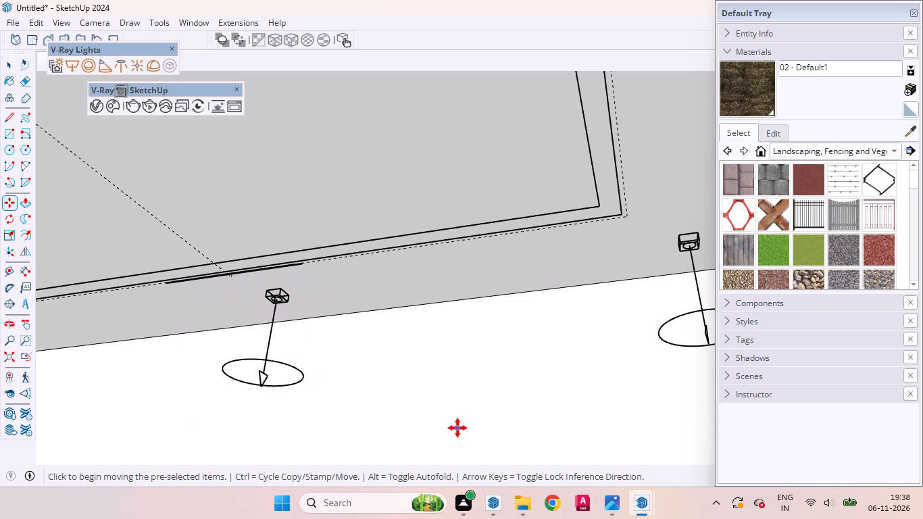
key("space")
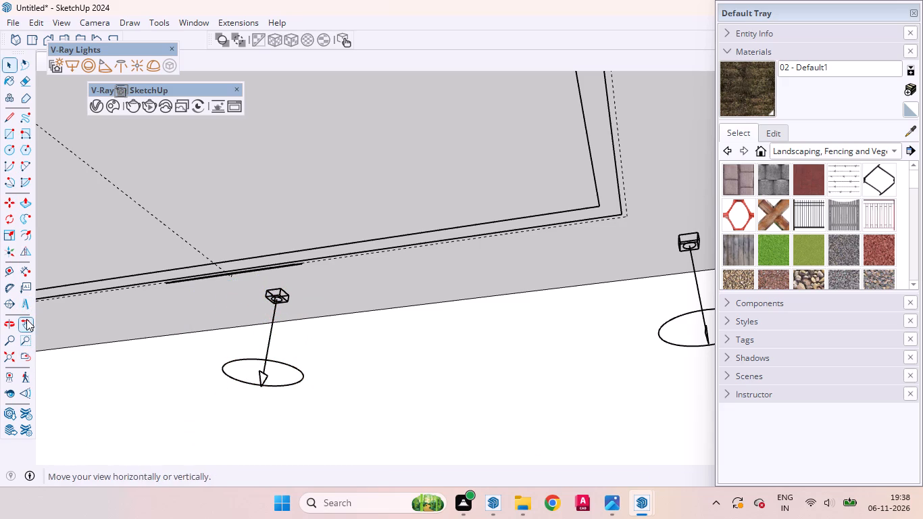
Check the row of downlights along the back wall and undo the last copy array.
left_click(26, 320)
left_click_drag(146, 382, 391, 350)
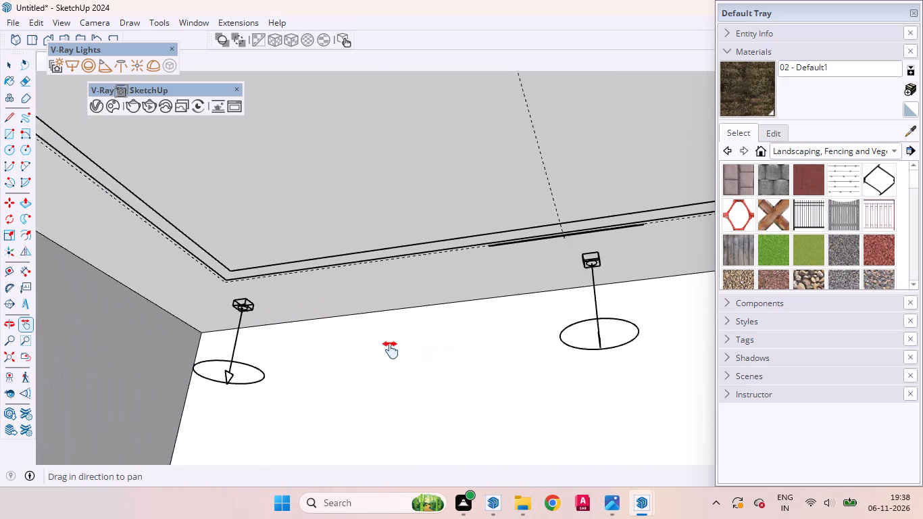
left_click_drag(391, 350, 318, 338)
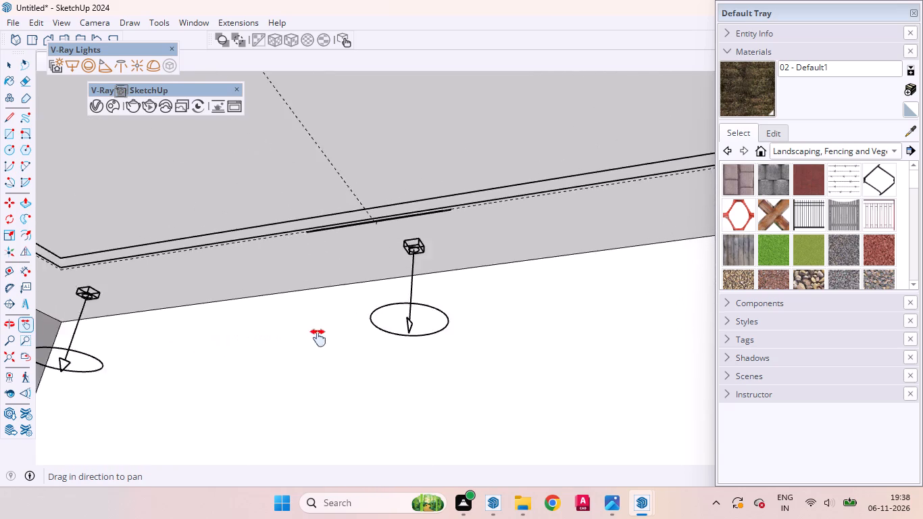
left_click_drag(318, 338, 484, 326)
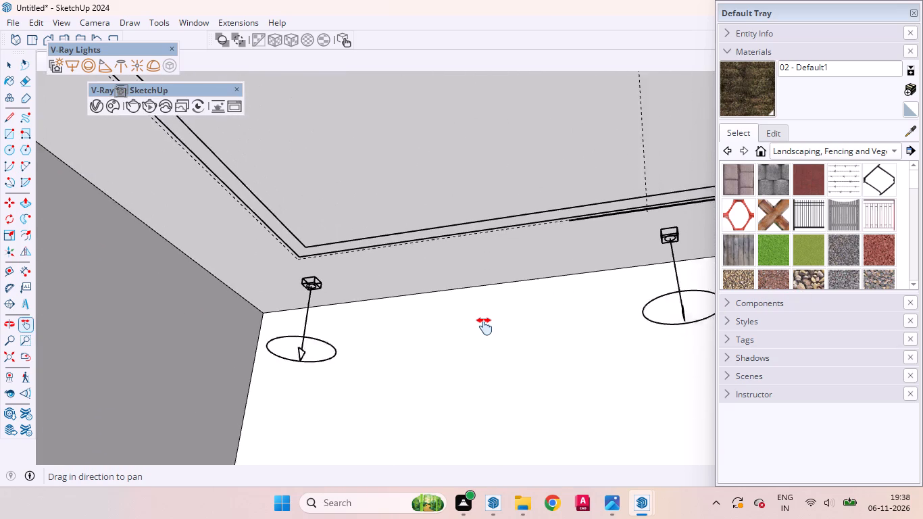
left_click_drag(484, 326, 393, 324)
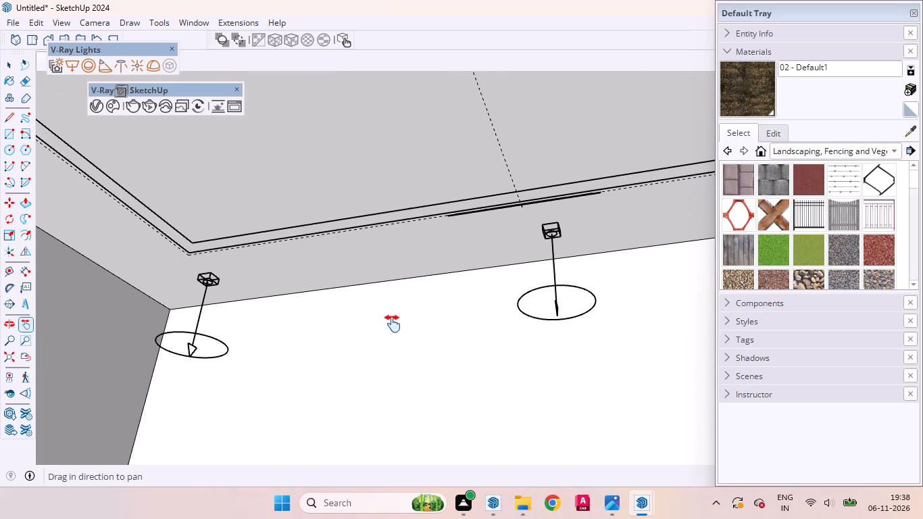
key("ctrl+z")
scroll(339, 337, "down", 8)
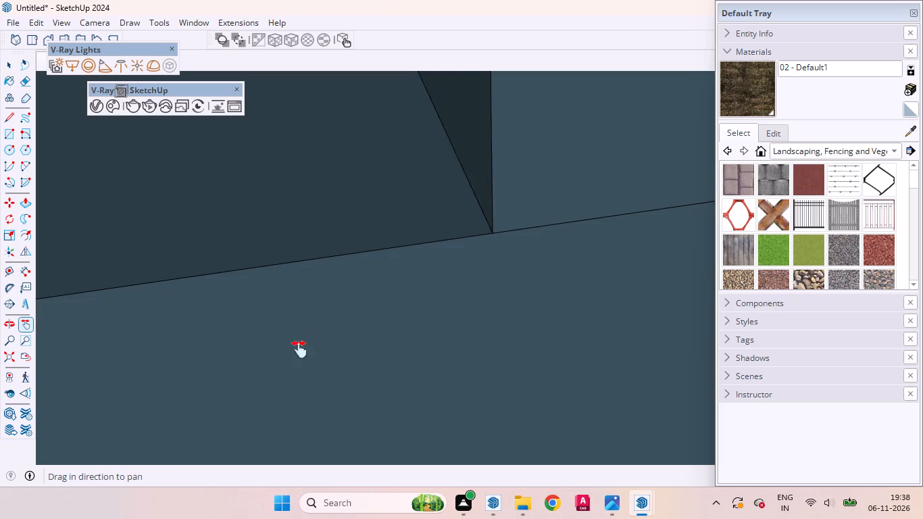
Copy the IES downlight from the back wall's right-hand corner to mid-wall, beside the ceiling's centre guide, and try multiplying it with *2.
key("space")
left_click(27, 360)
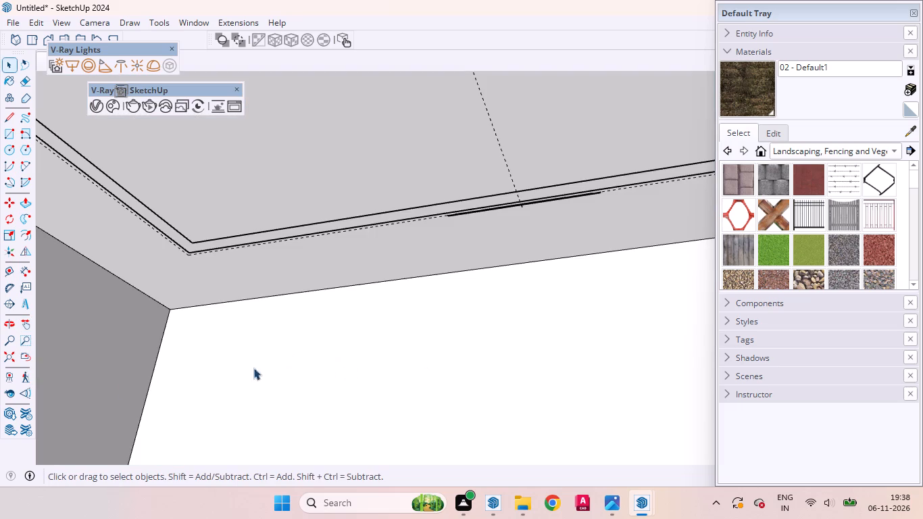
left_click(26, 327)
left_click_drag(357, 375, 195, 390)
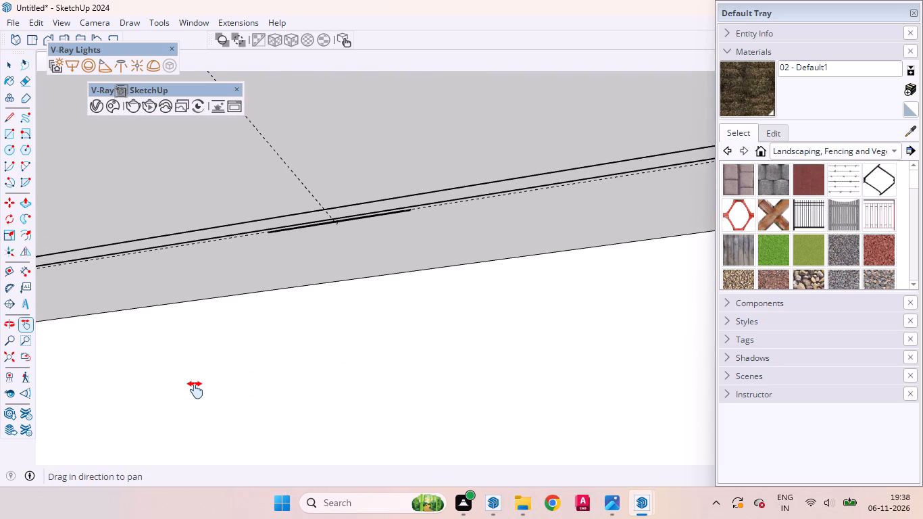
left_click_drag(195, 390, 95, 402)
key("space")
left_click(681, 204)
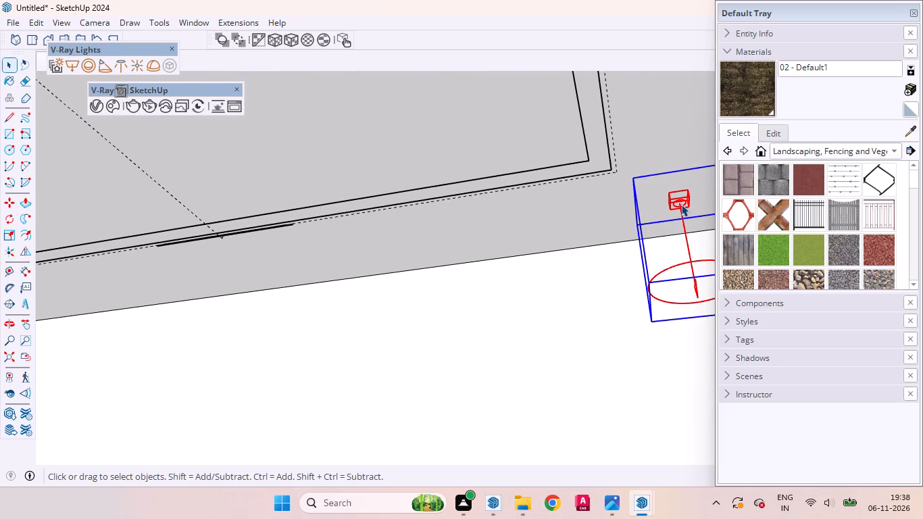
key("m")
left_click(612, 397)
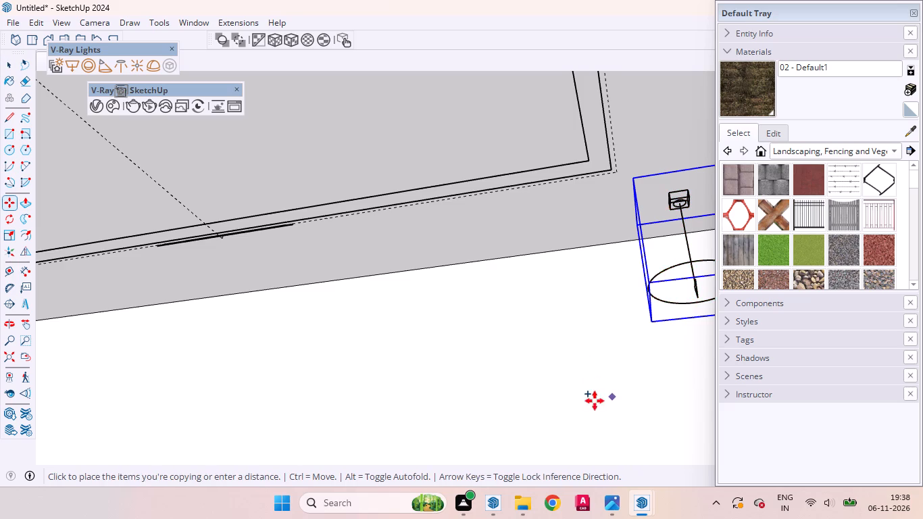
left_click(172, 437)
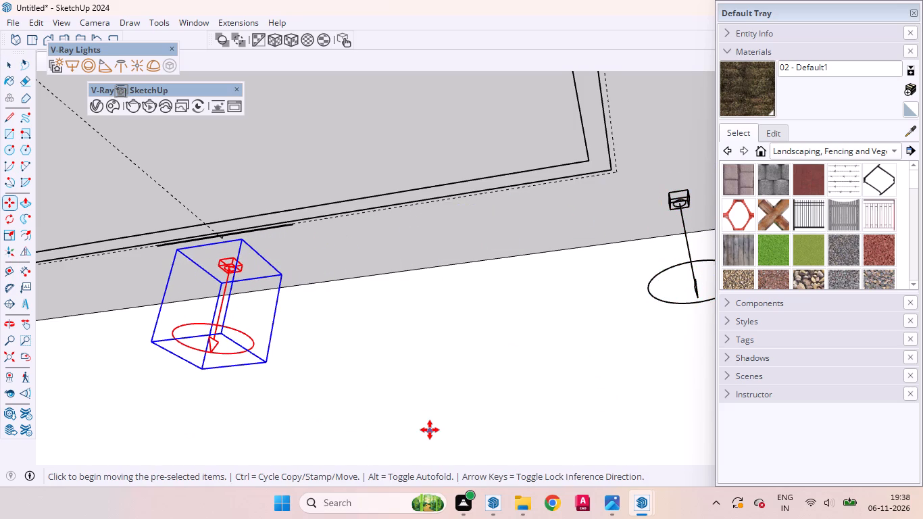
key("shift+asterisk")
key("2")
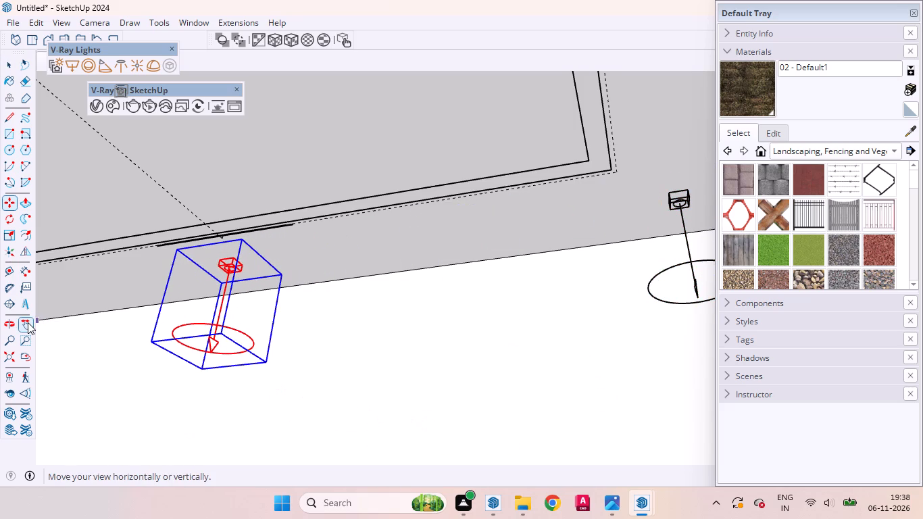
Copy the mid-wall IES downlight along the back wall into the room's opposite corner.
left_click(26, 321)
left_click_drag(222, 387, 511, 372)
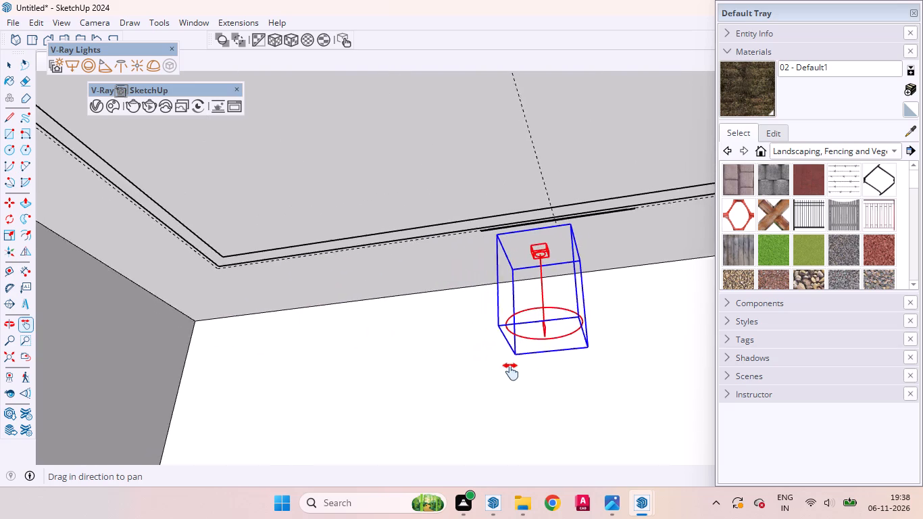
left_click_drag(511, 372, 489, 372)
key("m")
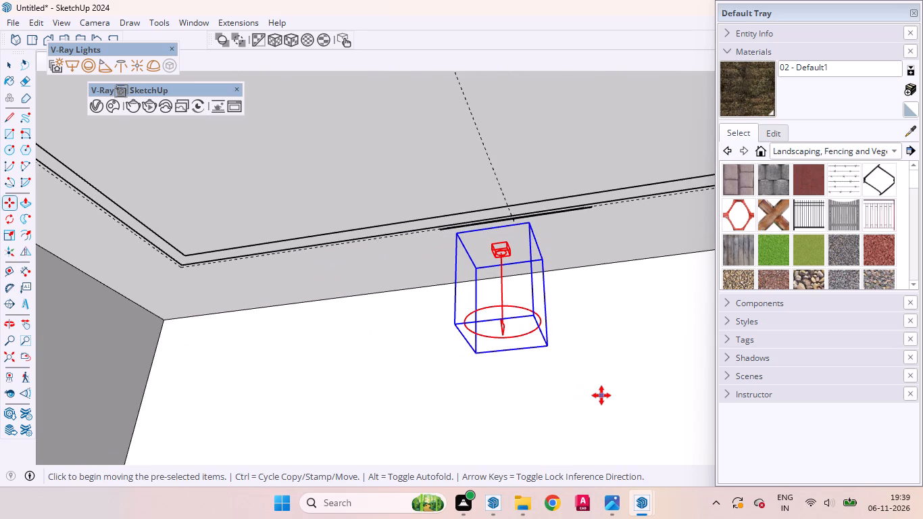
left_click(599, 398)
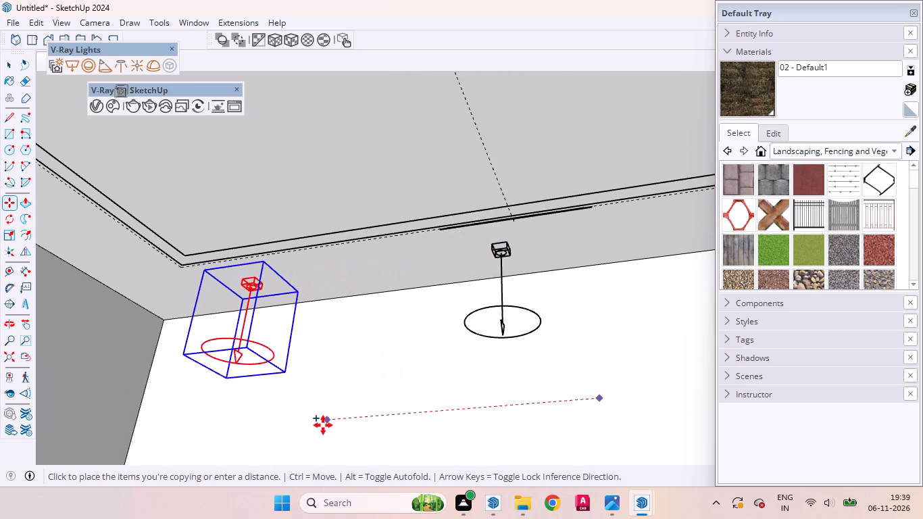
left_click(248, 431)
key("space")
Examine the spacing of the back-wall downlights and the corner light's position against the recessed ceiling border.
middle_click_drag(505, 364, 197, 412)
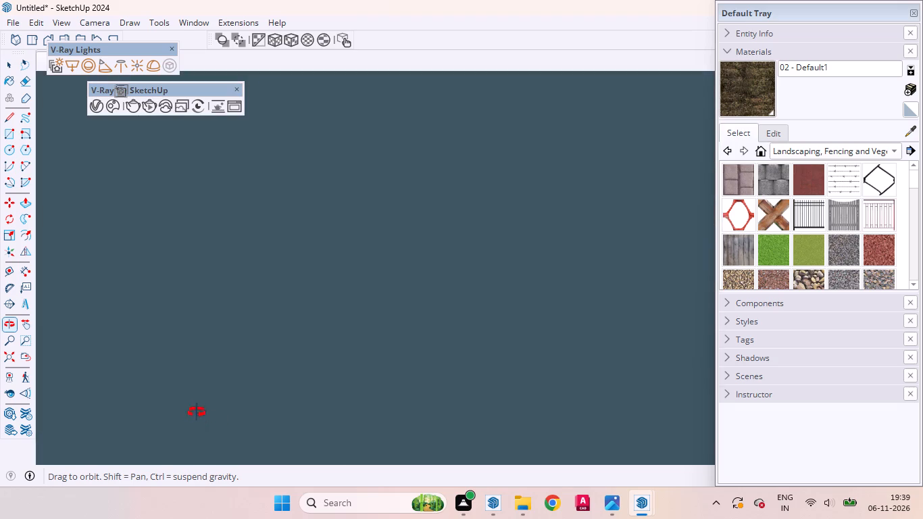
middle_click_drag(197, 412, 556, 366)
scroll(556, 322, "down", 7)
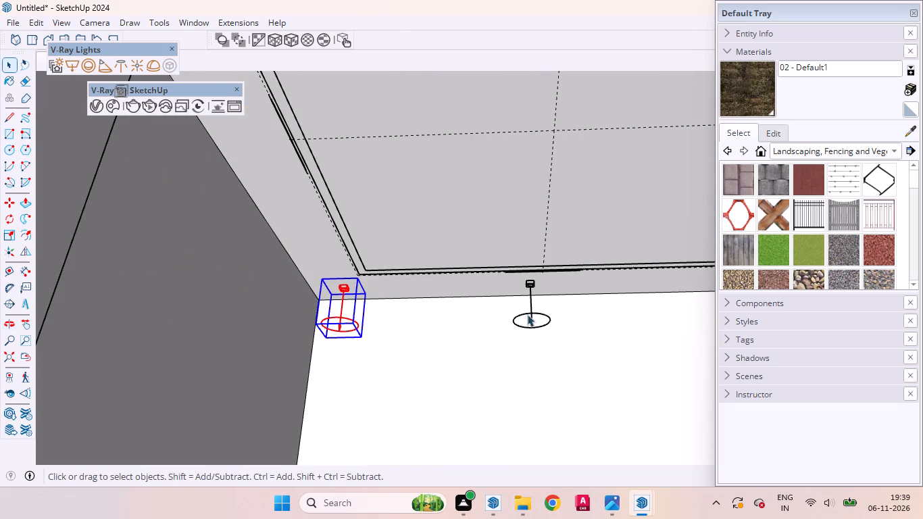
middle_click_drag(516, 324, 459, 389)
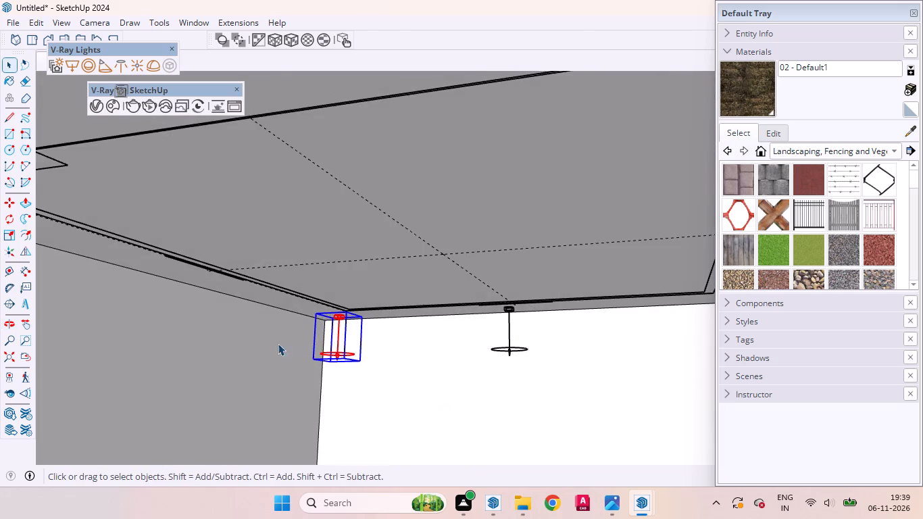
scroll(284, 335, "up", 4)
middle_click_drag(334, 345, 252, 339)
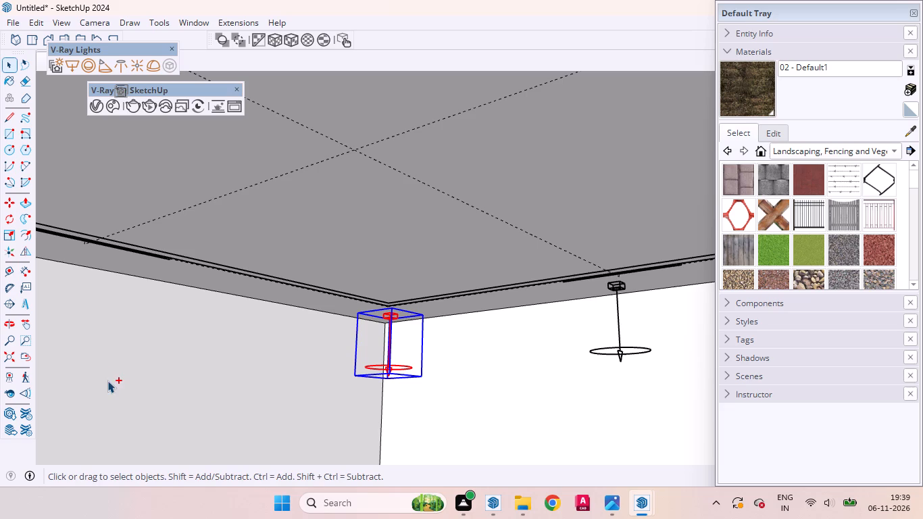
middle_click_drag(243, 397, 516, 343, "ctrl")
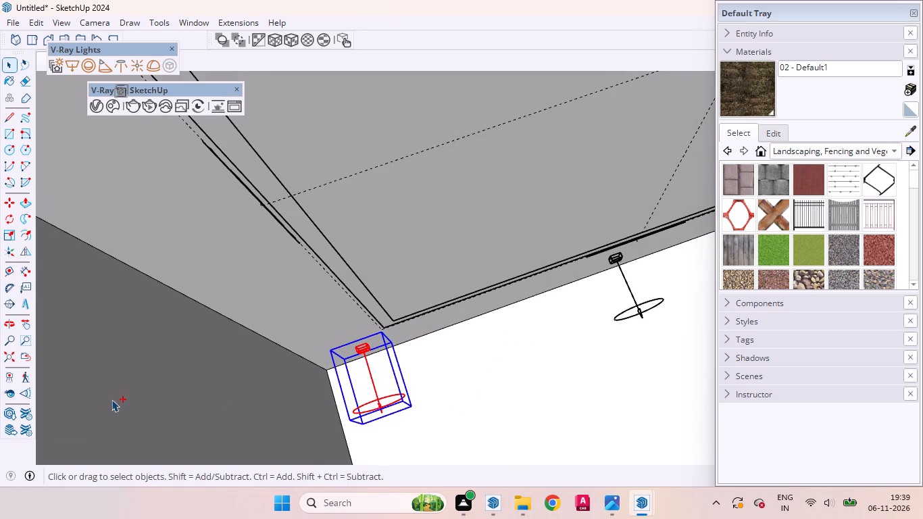
Select both back-corner IES downlights and move them together forward along the side walls, leaving the middle back-wall light in place.
left_click(29, 319, "ctrl")
left_click_drag(668, 371, 505, 396, "ctrl")
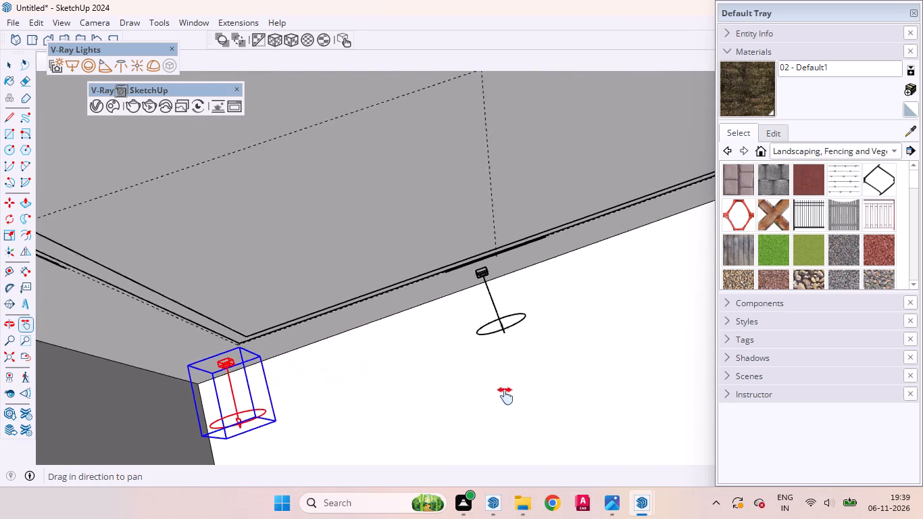
left_click_drag(505, 396, 458, 409, "ctrl")
key("ctrl+space")
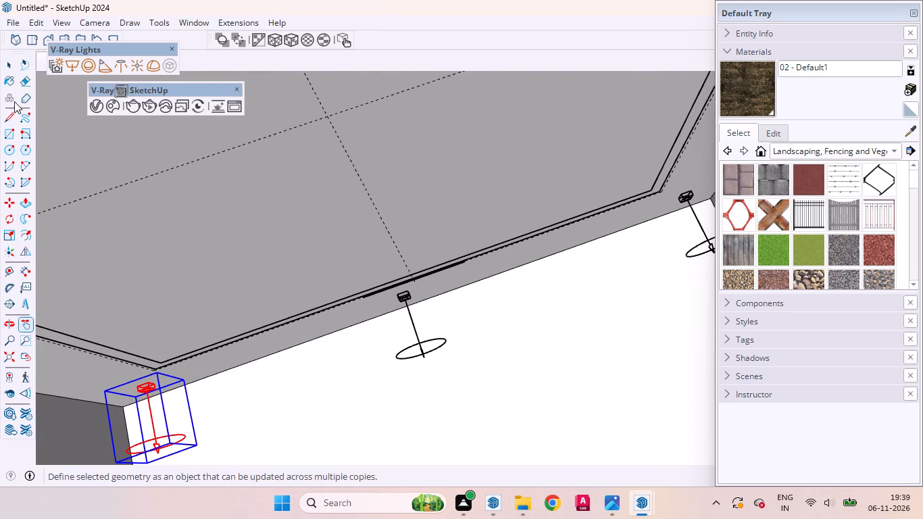
left_click(8, 61, "ctrl")
left_click(689, 197, "ctrl")
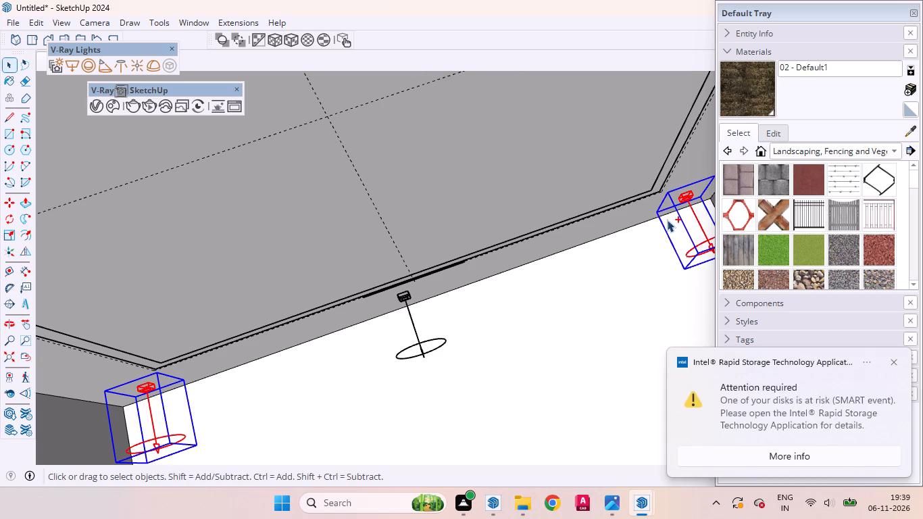
key("m")
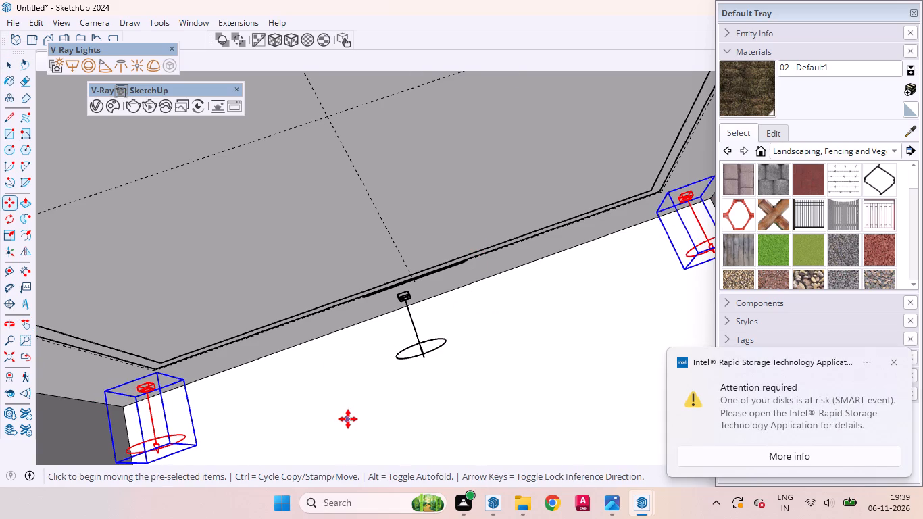
middle_click_drag(347, 421, 239, 421, "ctrl")
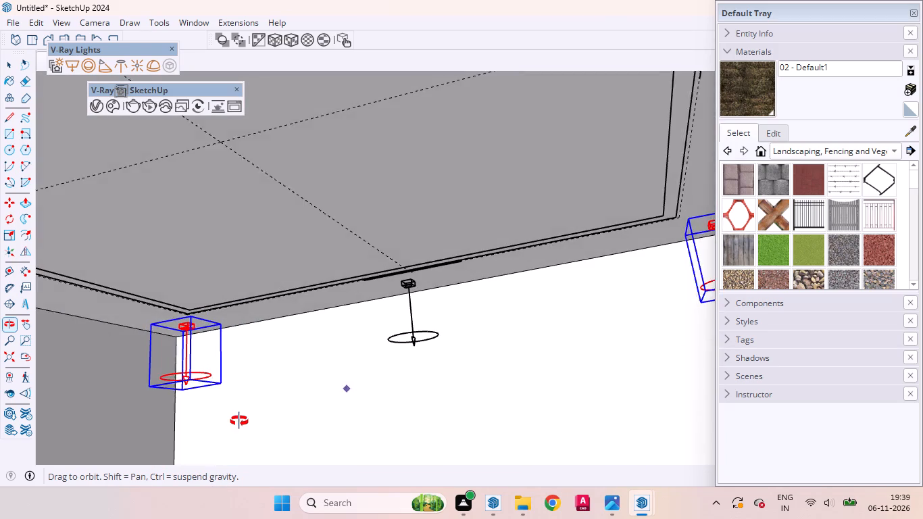
middle_click_drag(239, 421, 240, 421, "ctrl")
scroll(299, 384, "down", 6, "ctrl")
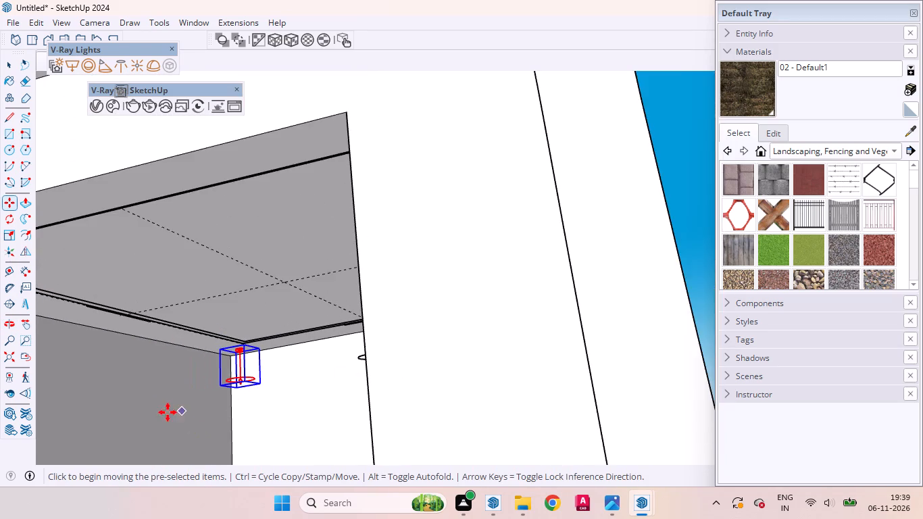
middle_click_drag(172, 409, 228, 391, "ctrl")
scroll(233, 391, "up", 1, "ctrl")
scroll(297, 372, "down", 2, "ctrl")
middle_click_drag(312, 404, 263, 433, "ctrl")
left_click(228, 425, "ctrl")
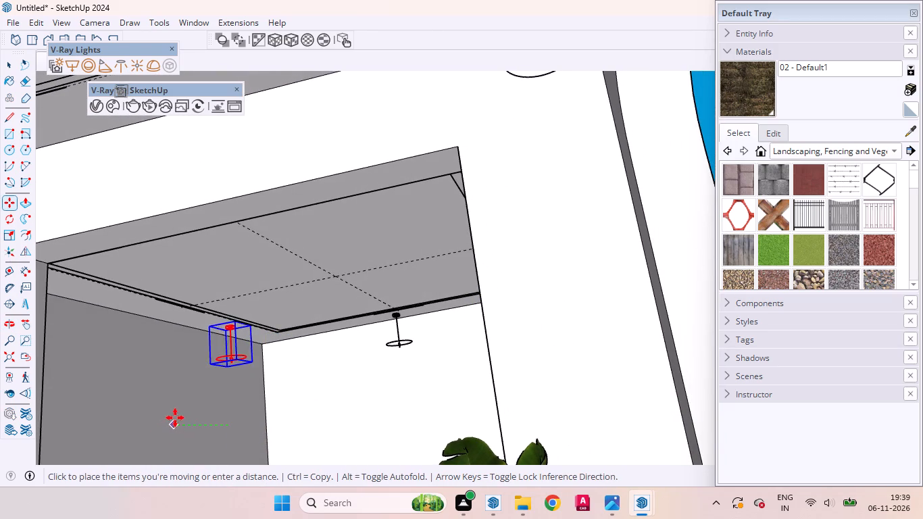
left_click(104, 418, "ctrl")
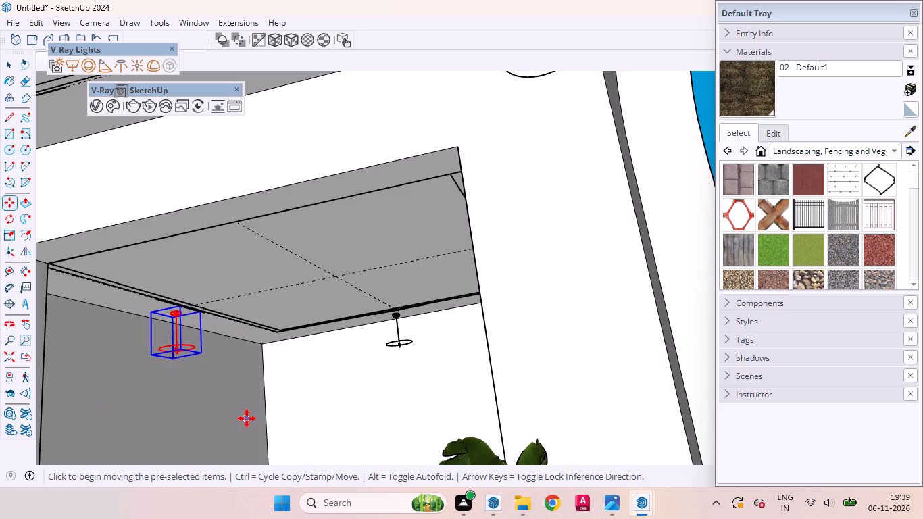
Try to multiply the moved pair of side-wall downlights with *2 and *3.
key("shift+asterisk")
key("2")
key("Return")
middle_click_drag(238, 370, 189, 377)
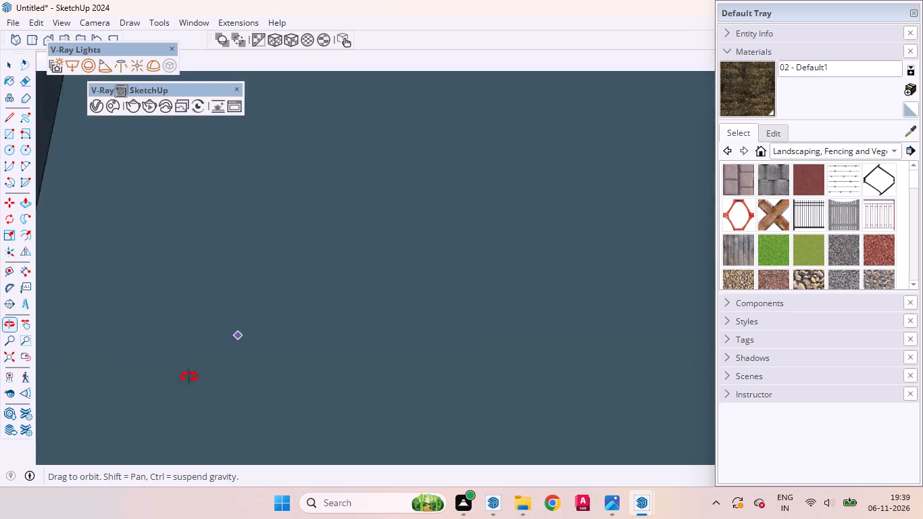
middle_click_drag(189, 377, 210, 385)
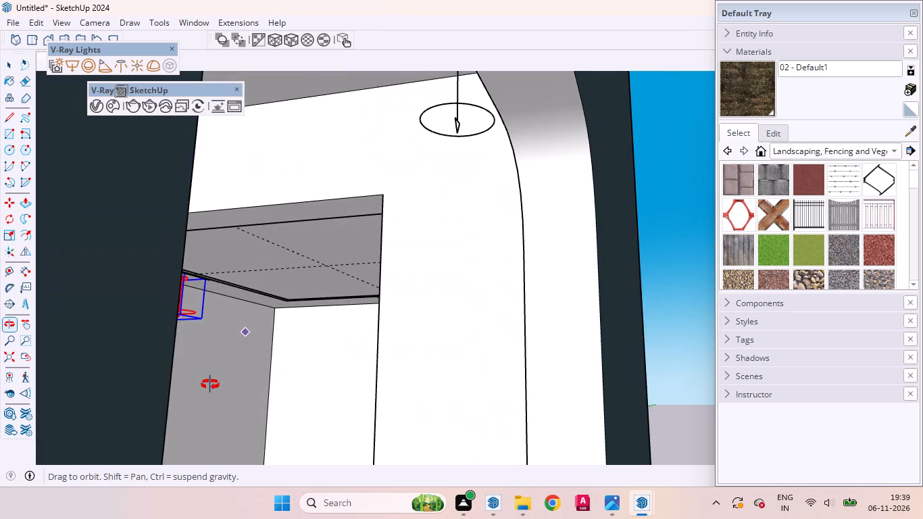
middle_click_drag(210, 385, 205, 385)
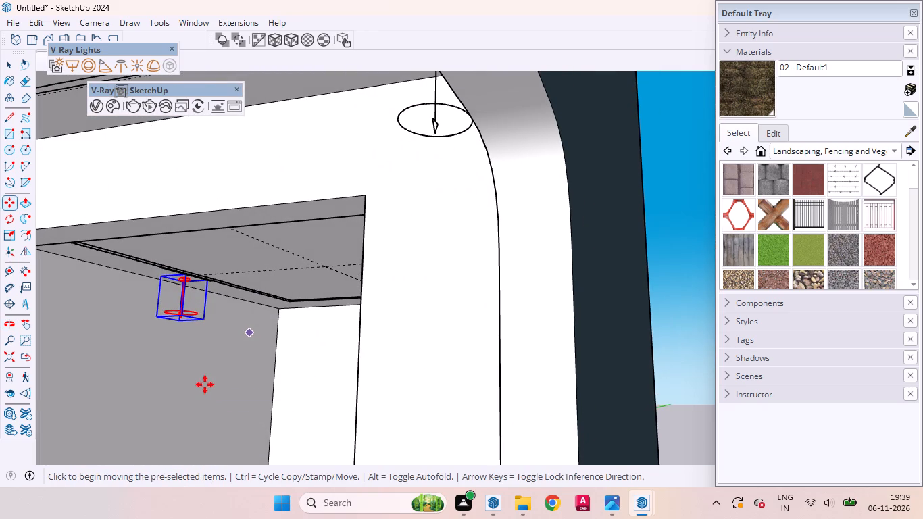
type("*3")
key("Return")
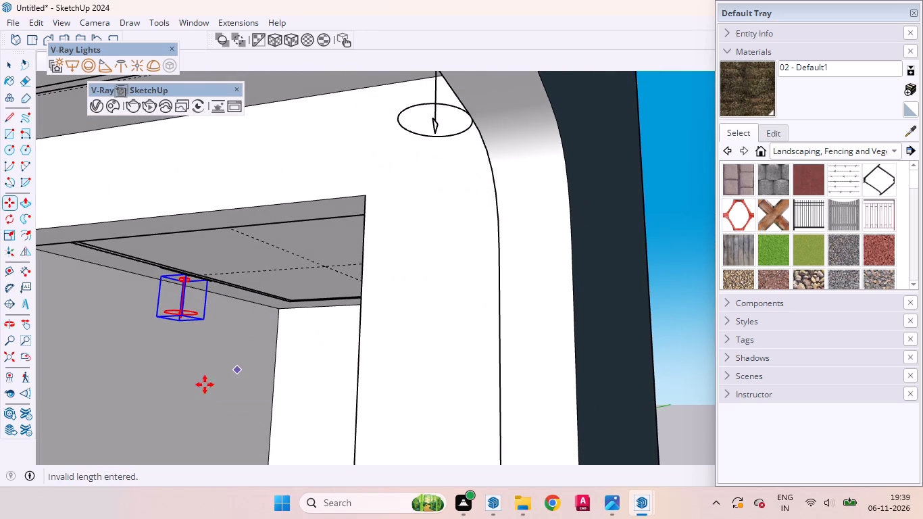
Copy the pair of side-wall IES downlights a short distance along the side walls towards the back corners.
middle_click_drag(226, 376, 179, 356)
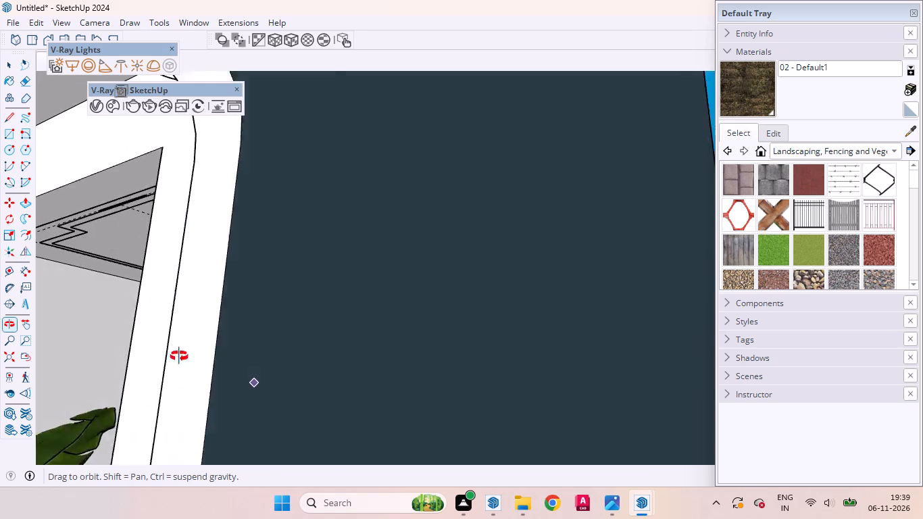
middle_click_drag(179, 356, 260, 360)
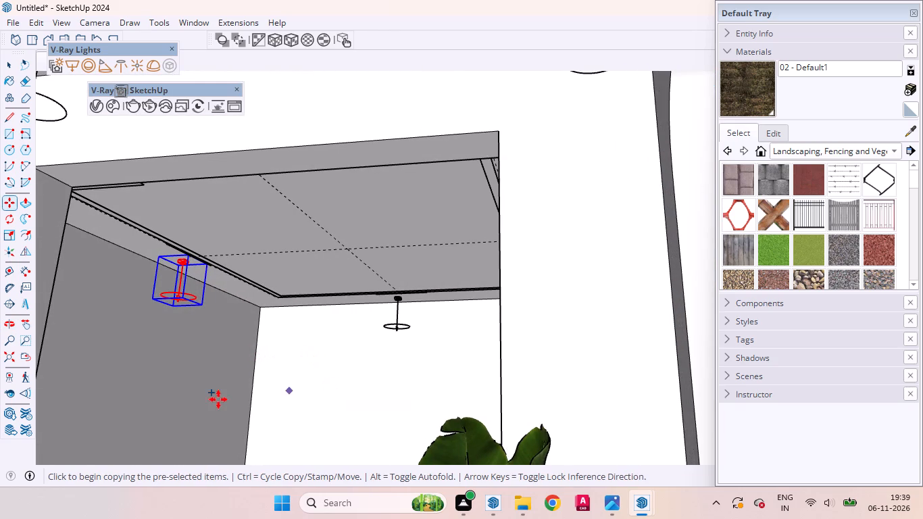
left_click(238, 387)
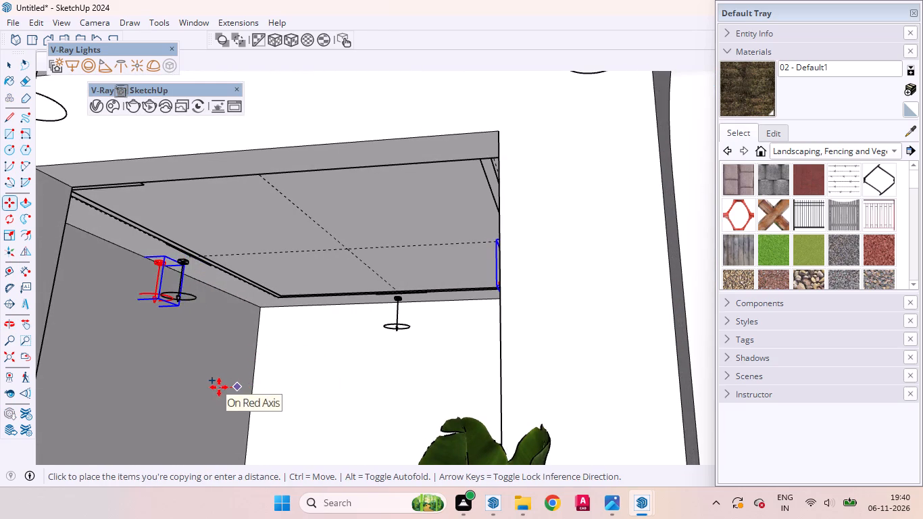
scroll(293, 401, "up", 7)
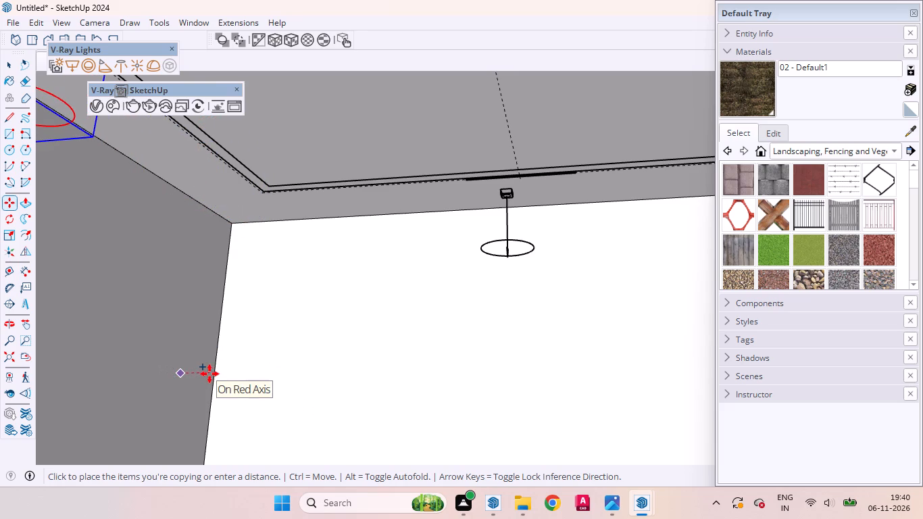
scroll(191, 393, "up", 1)
scroll(193, 393, "down", 8)
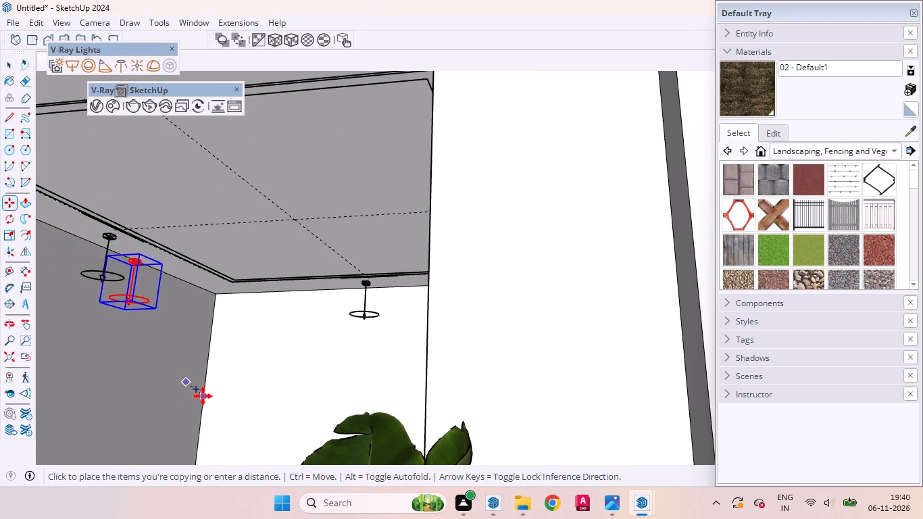
left_click(203, 385)
Move the copied pair of side-wall IES downlights along the green axis to the room's back corners.
middle_click_drag(135, 360, 97, 360)
left_click(92, 354)
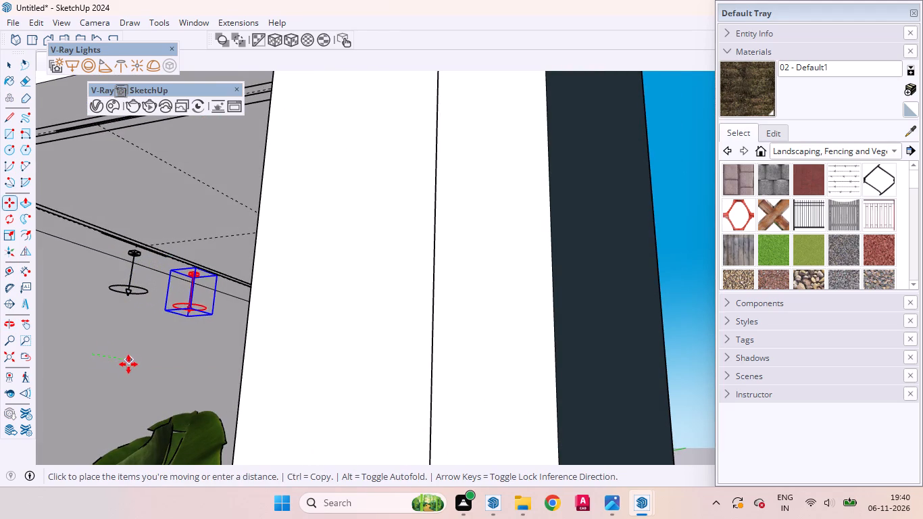
middle_click_drag(141, 372, 186, 380)
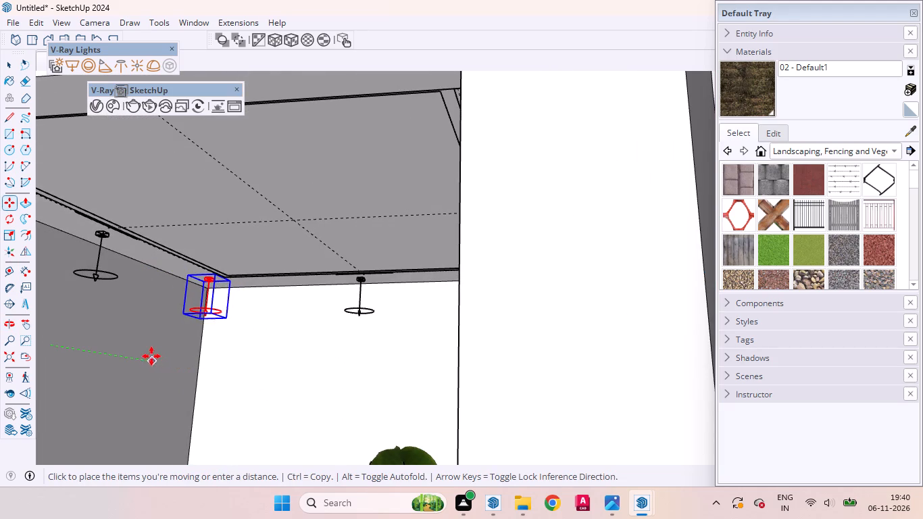
left_click(157, 357)
middle_click_drag(183, 366, 255, 351)
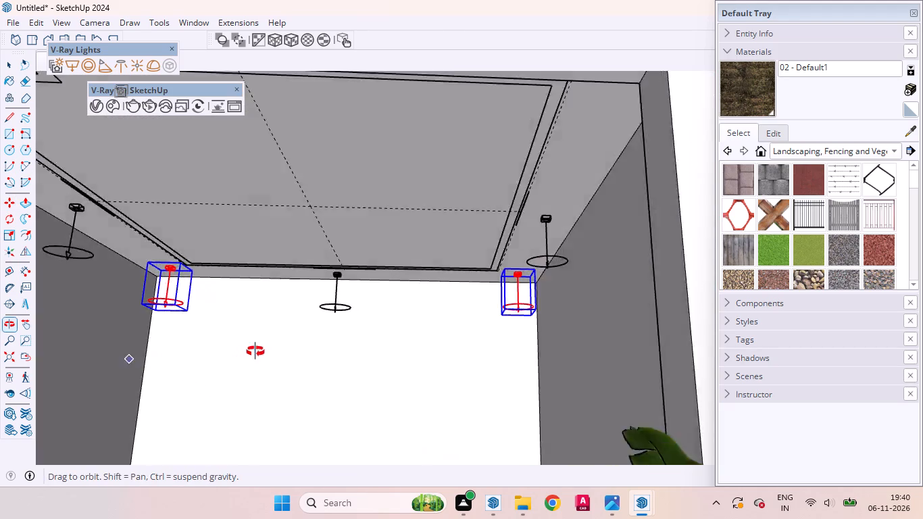
middle_click_drag(255, 351, 183, 360)
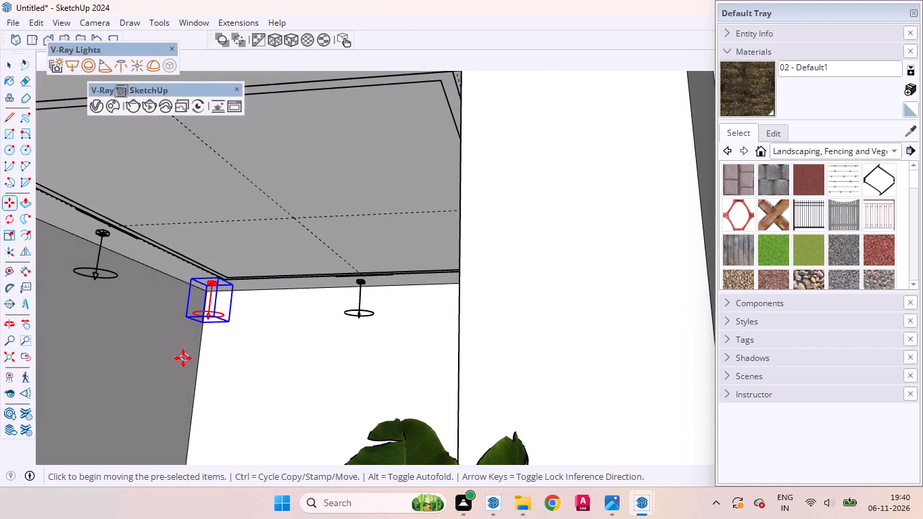
Copy the back-corner pair of IES downlights along the green axis to the front ends of the side walls.
scroll(211, 343, "down", 2)
middle_click_drag(205, 351, 200, 405)
scroll(239, 384, "up", 1)
scroll(428, 336, "down", 5)
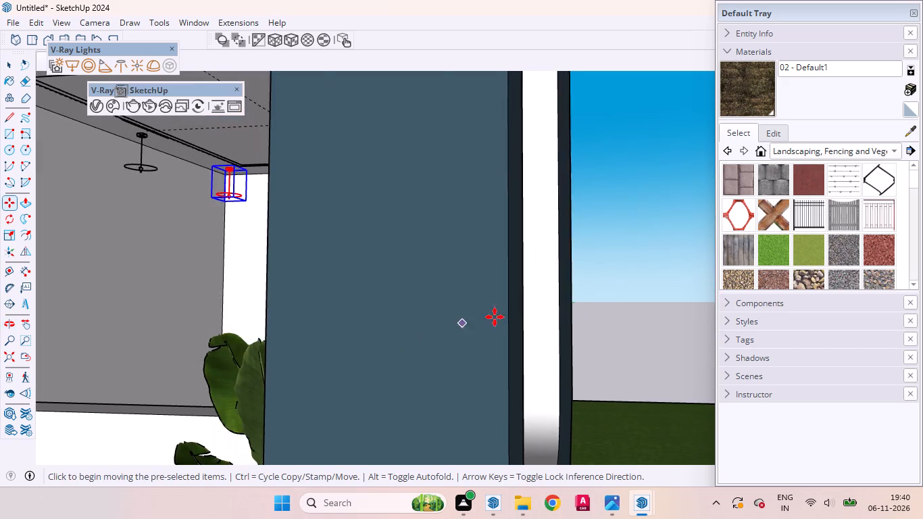
scroll(495, 317, "down", 6)
scroll(549, 304, "up", 1)
scroll(552, 304, "down", 2)
middle_click_drag(316, 315, 264, 331)
scroll(130, 305, "up", 4)
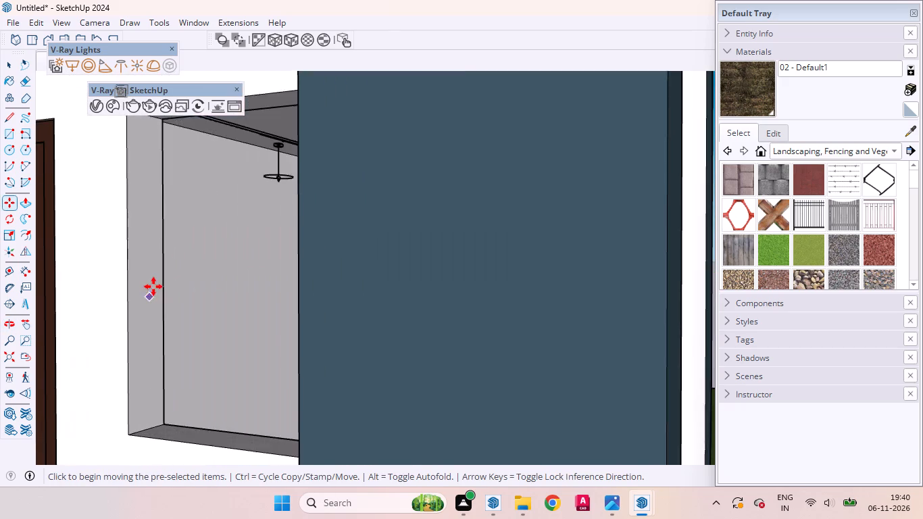
scroll(153, 287, "up", 4)
scroll(233, 297, "down", 9)
middle_click_drag(300, 306, 242, 289)
scroll(242, 288, "up", 3)
scroll(242, 288, "down", 1)
scroll(242, 288, "up", 4)
middle_click_drag(278, 303, 289, 322)
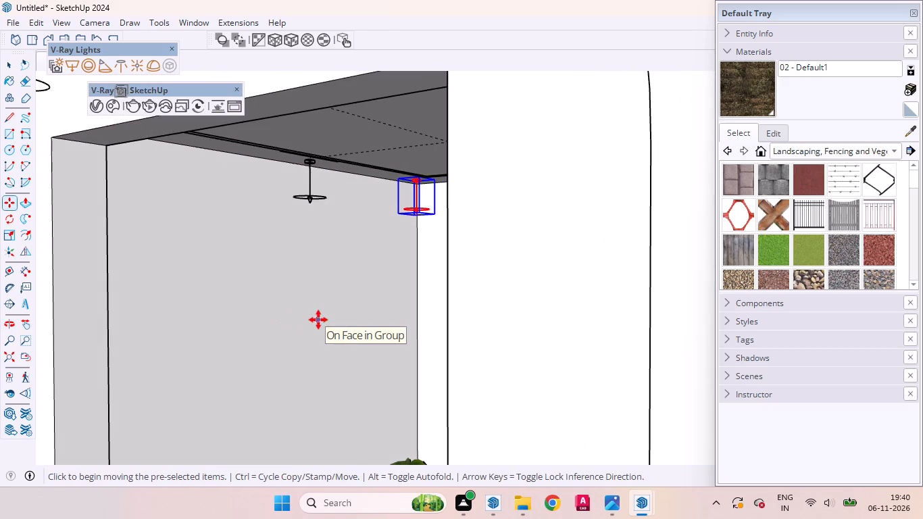
left_click(348, 310)
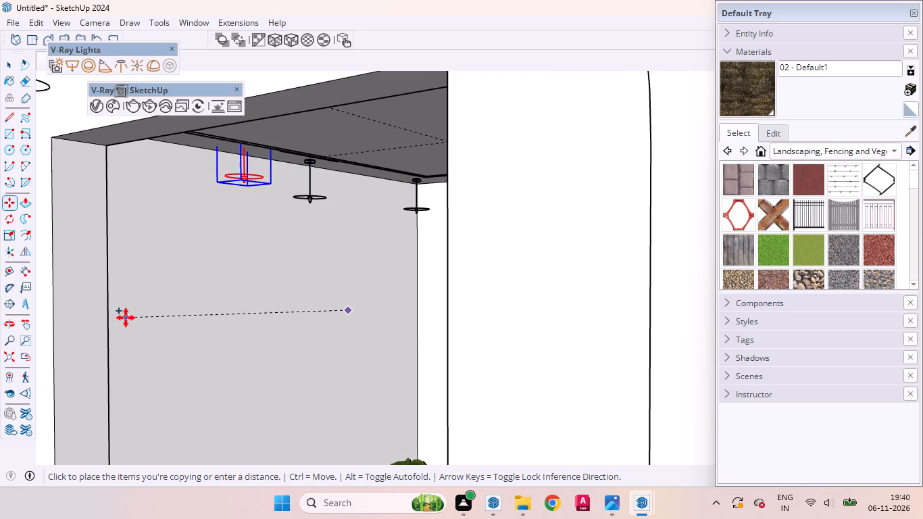
key("Left")
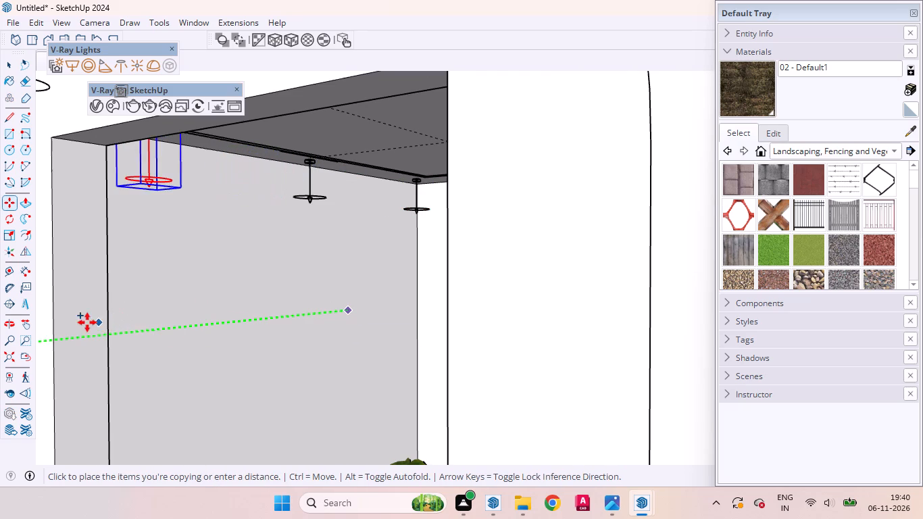
middle_click_drag(99, 321, 45, 291)
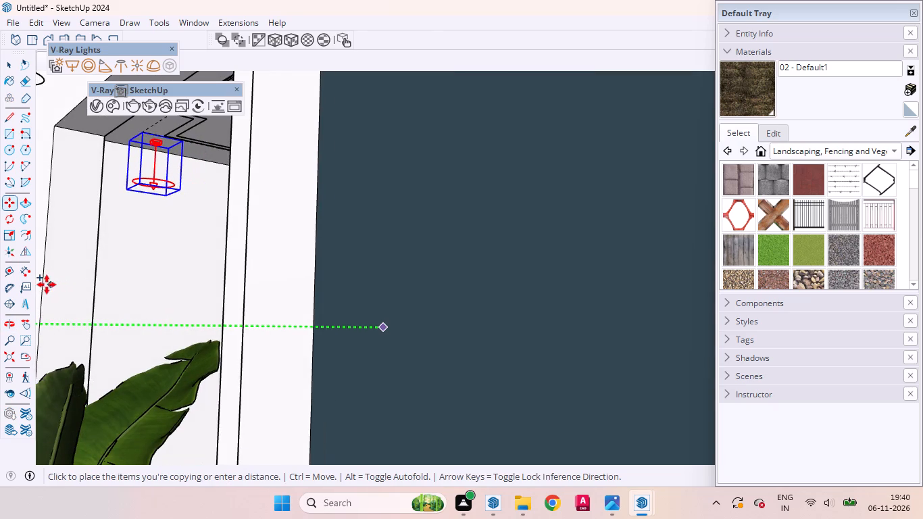
left_click(45, 283)
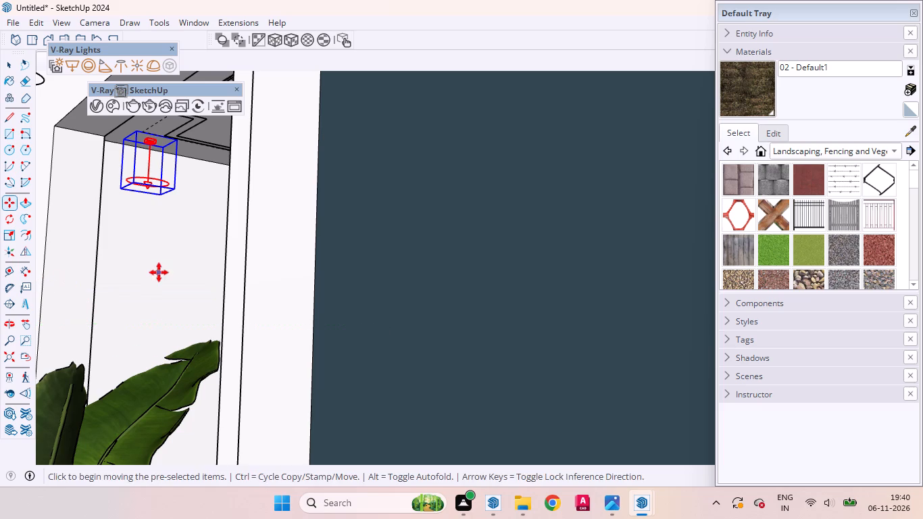
key("space")
Copy the front-corner IES downlight across to the middle of the front ceiling border, near the centre guide line.
middle_click_drag(166, 291, 351, 299)
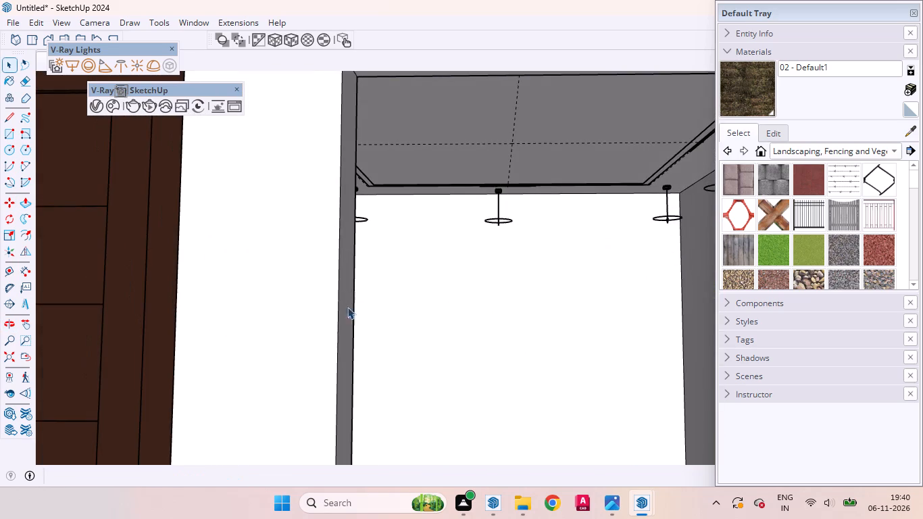
scroll(339, 320, "down", 4)
middle_click_drag(498, 326, 517, 275)
scroll(491, 336, "down", 4)
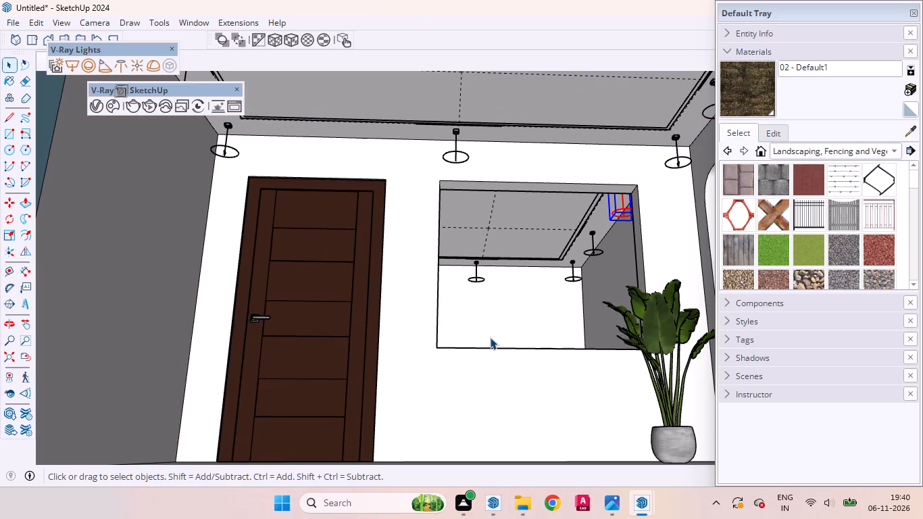
scroll(582, 236, "up", 8)
scroll(489, 380, "down", 4)
middle_click_drag(536, 312, 604, 188)
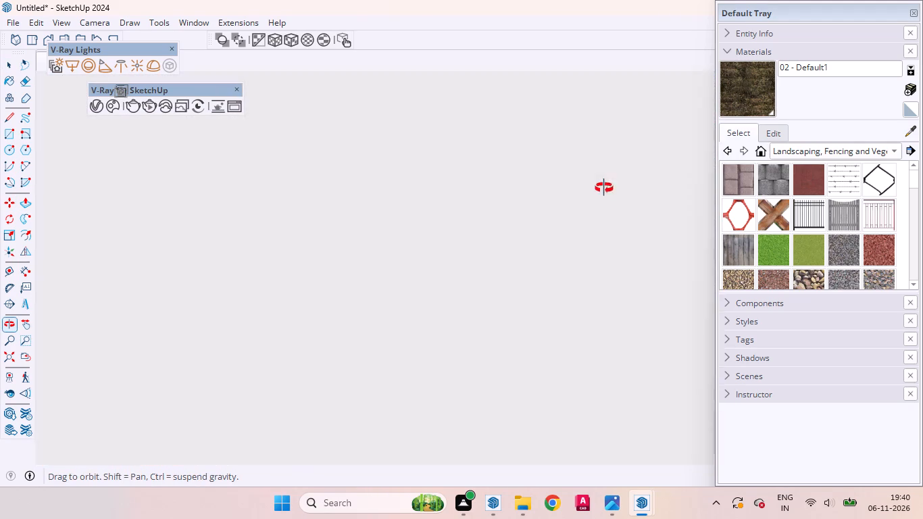
middle_click_drag(604, 188, 599, 250)
scroll(599, 245, "up", 10)
middle_click_drag(577, 270, 577, 222)
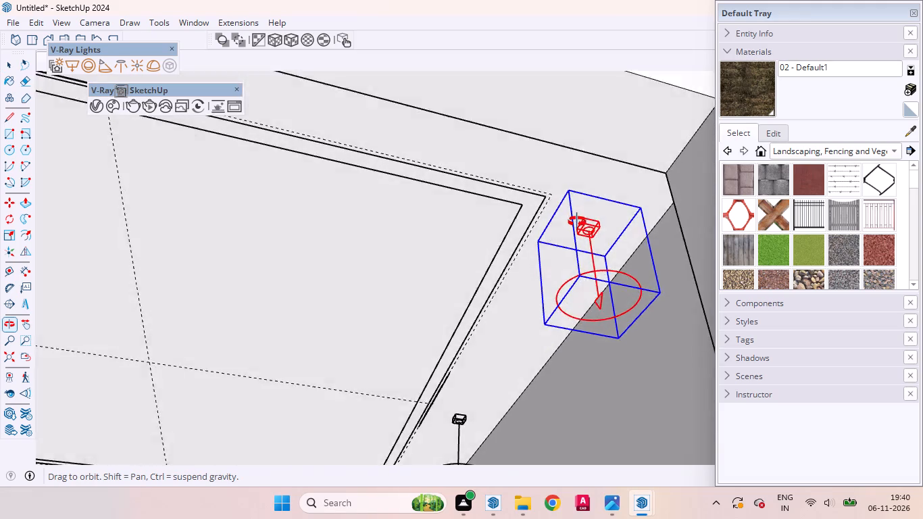
middle_click_drag(577, 222, 593, 199)
key("m")
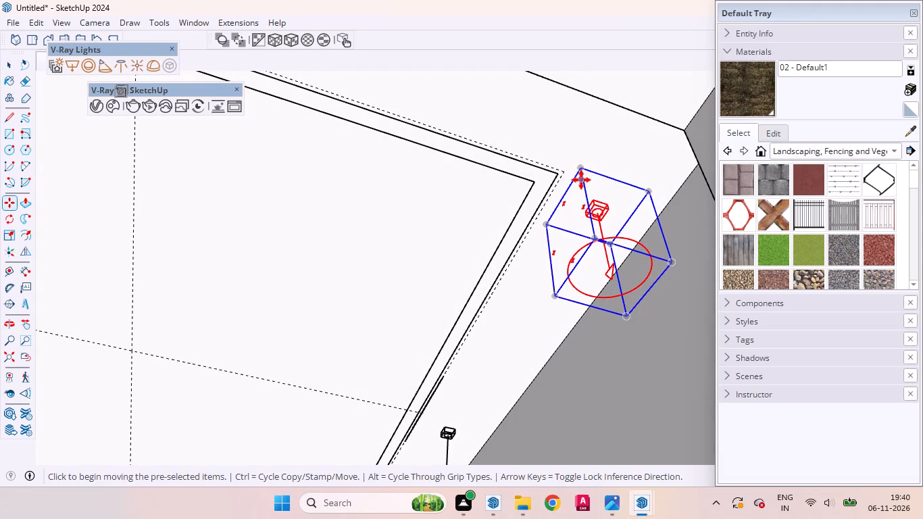
middle_click_drag(575, 264, 514, 272)
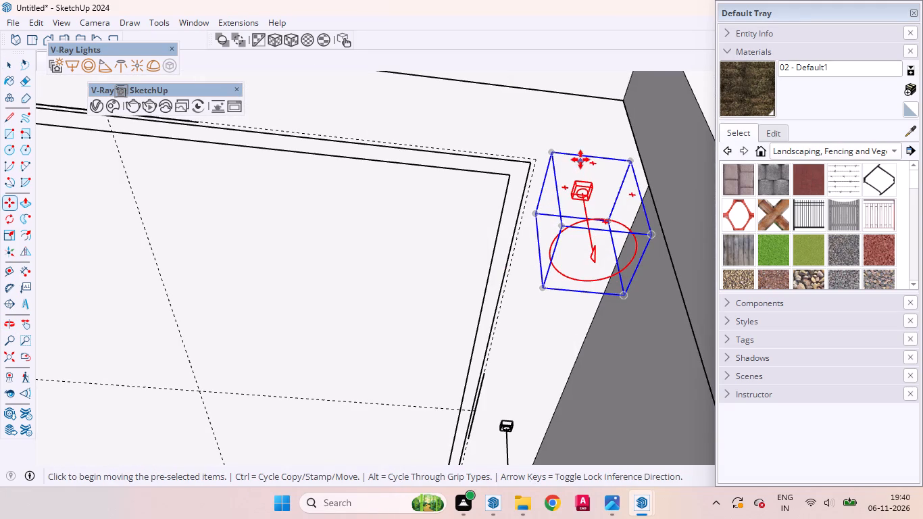
left_click(580, 143)
scroll(519, 161, "down", 6)
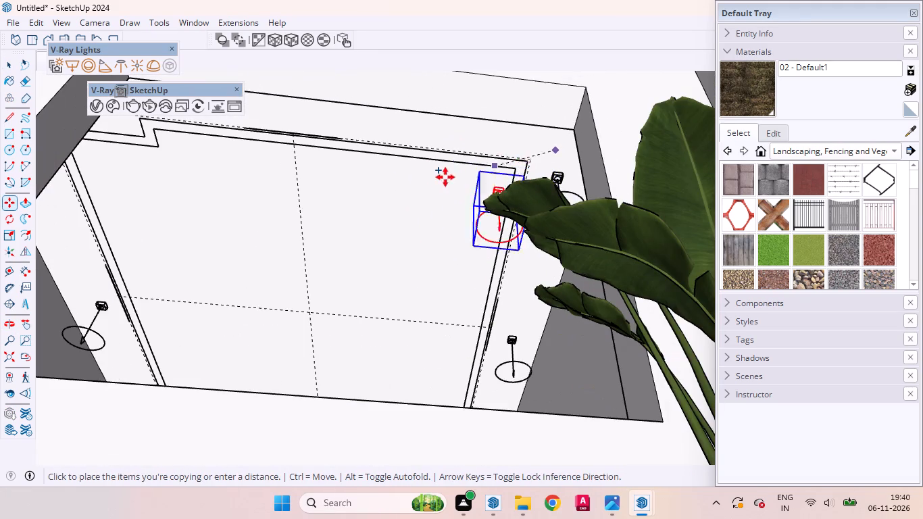
middle_click_drag(297, 137, 328, 153)
scroll(333, 118, "up", 7)
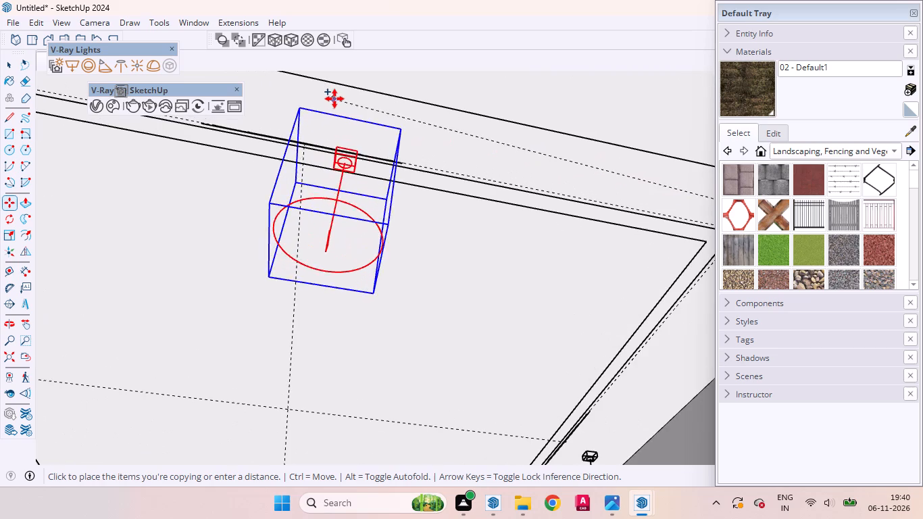
scroll(334, 99, "up", 1)
left_click(334, 99)
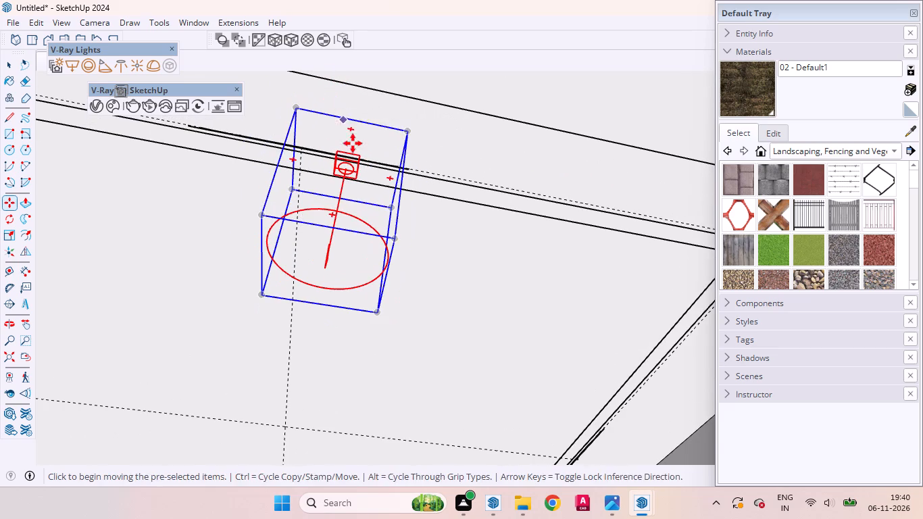
Move the copied middle downlight along the green axis, off the recess edge and onto the front border strip.
scroll(365, 144, "up", 1)
middle_click_drag(370, 144, 682, 272)
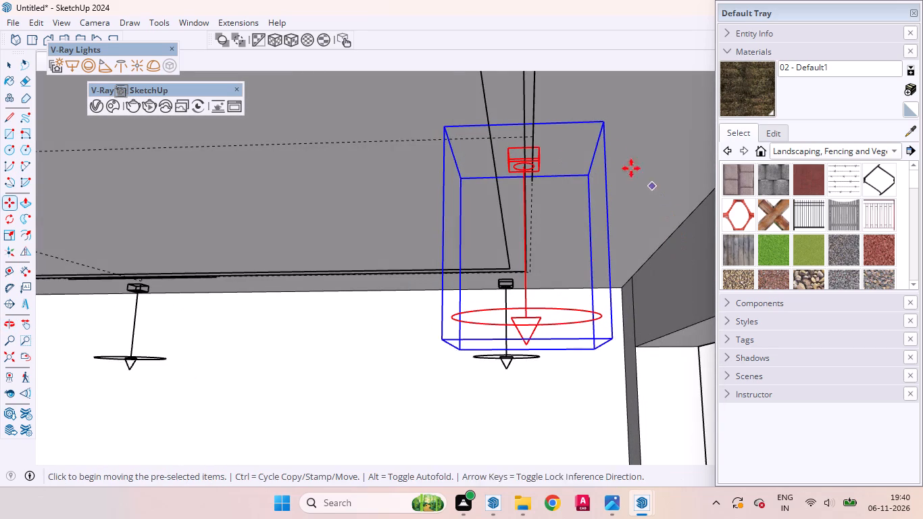
left_click(578, 114)
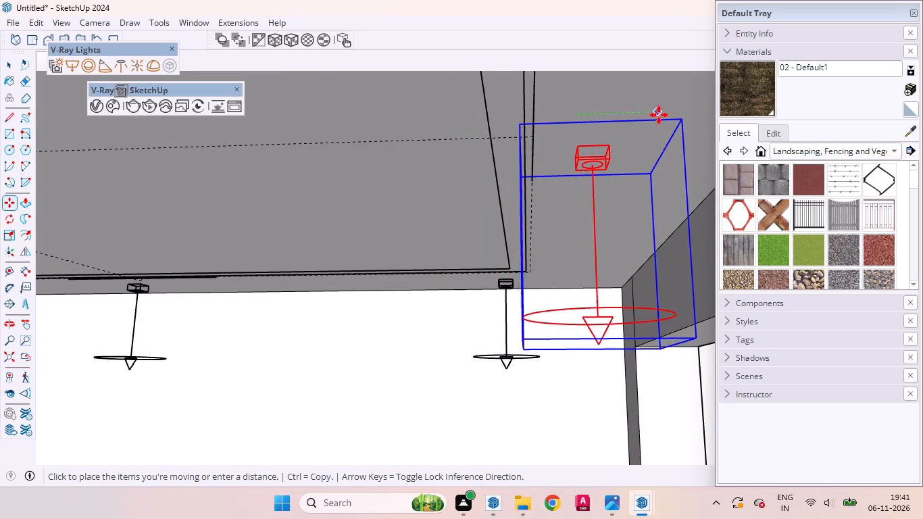
left_click(664, 115)
middle_click_drag(576, 274, 343, 299)
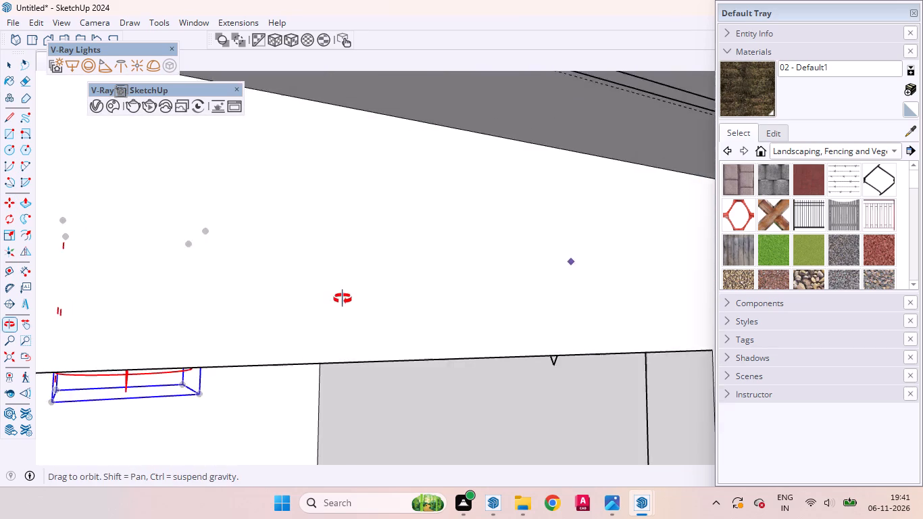
middle_click_drag(343, 299, 314, 282)
key("space")
Clear the selection and unhide the last hidden object at the porch window.
scroll(330, 307, "down", 13)
scroll(345, 304, "up", 1)
scroll(345, 304, "down", 5)
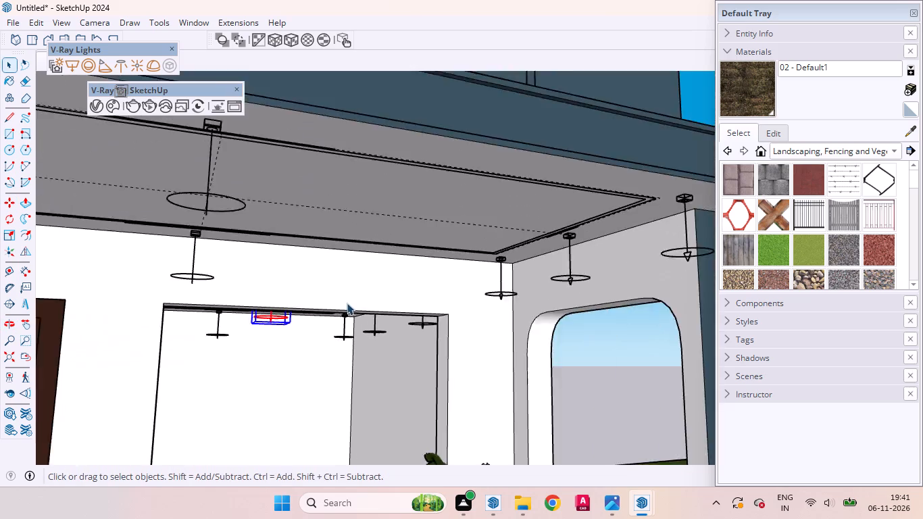
scroll(347, 303, "down", 3)
scroll(347, 303, "up", 1)
scroll(347, 303, "down", 6)
middle_click_drag(549, 322, 474, 291)
left_click(570, 323)
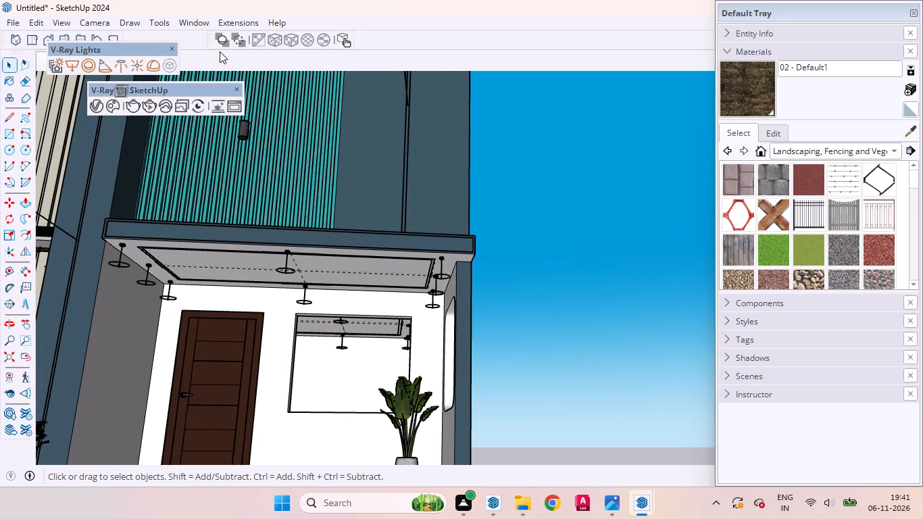
left_click(34, 22)
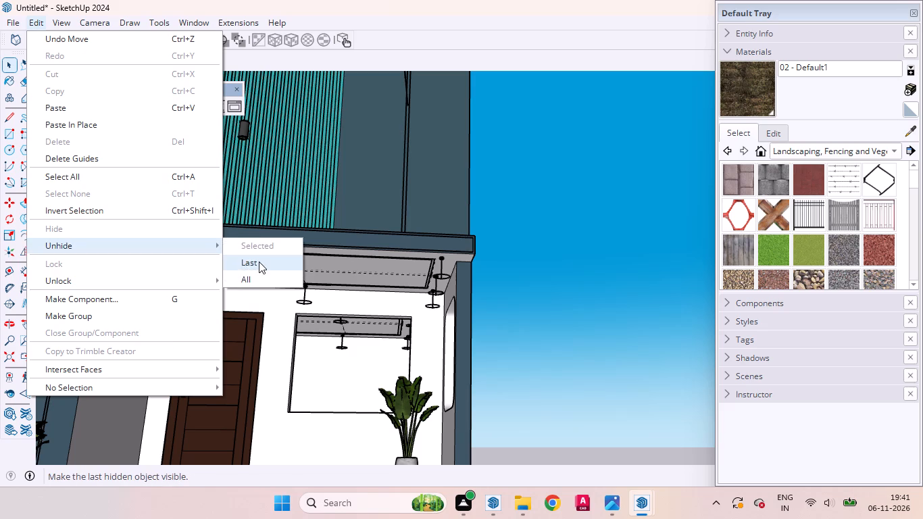
left_click(259, 262)
Examine the whole house exterior and front facade, including the porch window and visible lights.
scroll(557, 220, "down", 9)
scroll(558, 217, "up", 1)
scroll(558, 217, "down", 2)
middle_click_drag(568, 221, 538, 420)
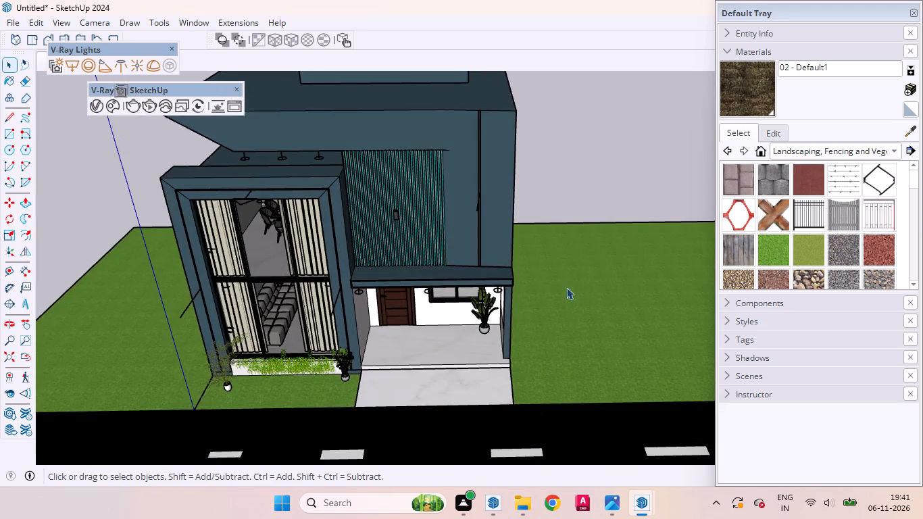
left_click(581, 187)
scroll(601, 105, "down", 6)
middle_click_drag(434, 262, 420, 192)
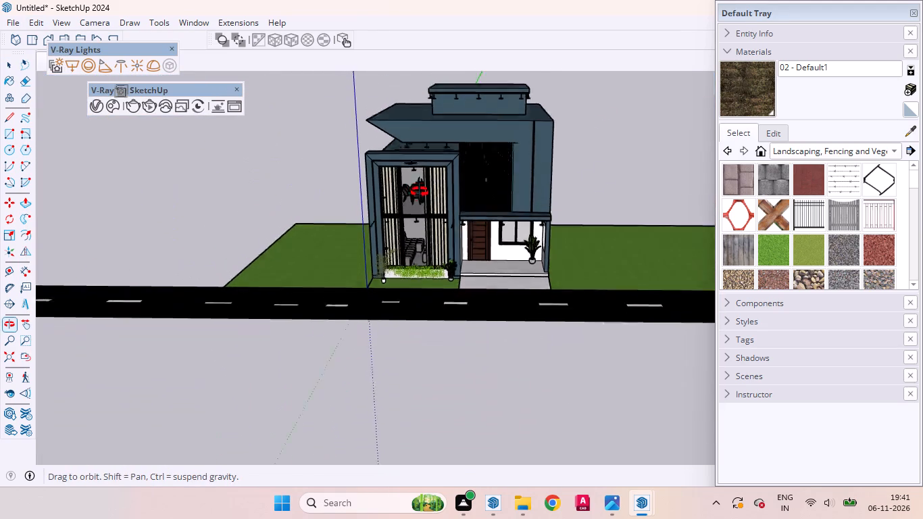
middle_click_drag(420, 192, 420, 191)
scroll(422, 205, "up", 9)
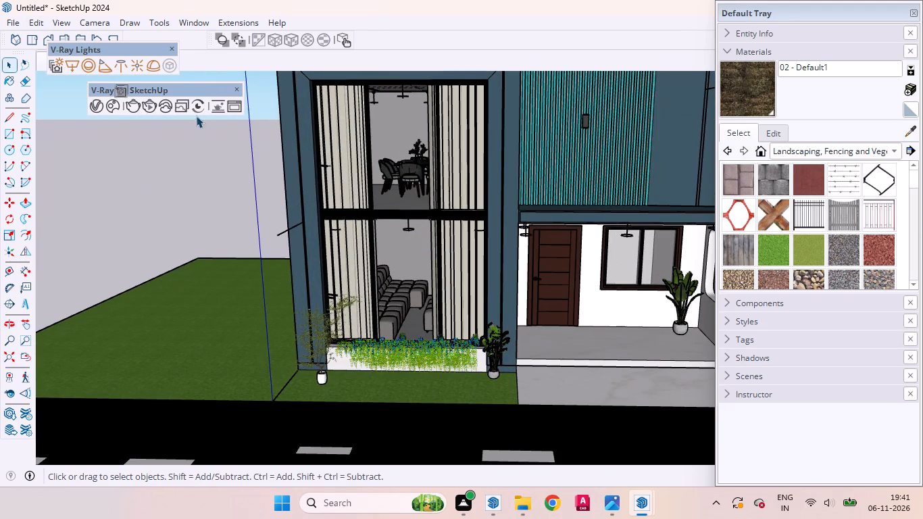
Move the floating V-Ray Lights tools clear of the scene name and switch to the Scene 1 front view.
left_click(187, 24)
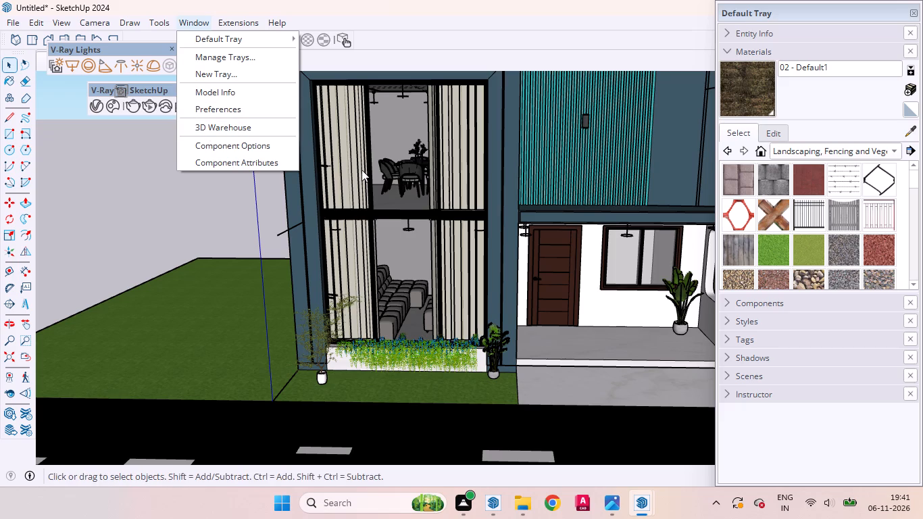
scroll(421, 222, "down", 3)
left_click_drag(103, 47, 181, 72)
left_click_drag(127, 53, 209, 95)
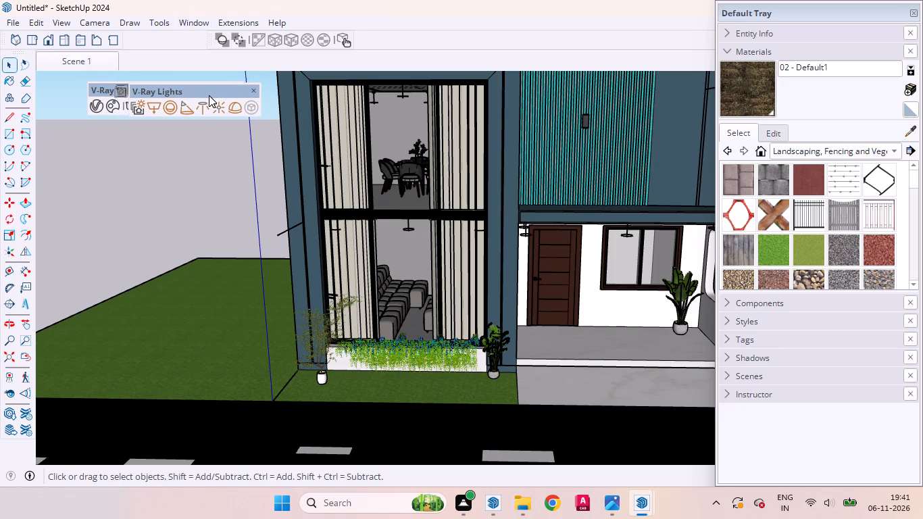
left_click_drag(209, 95, 209, 95)
left_click(81, 64)
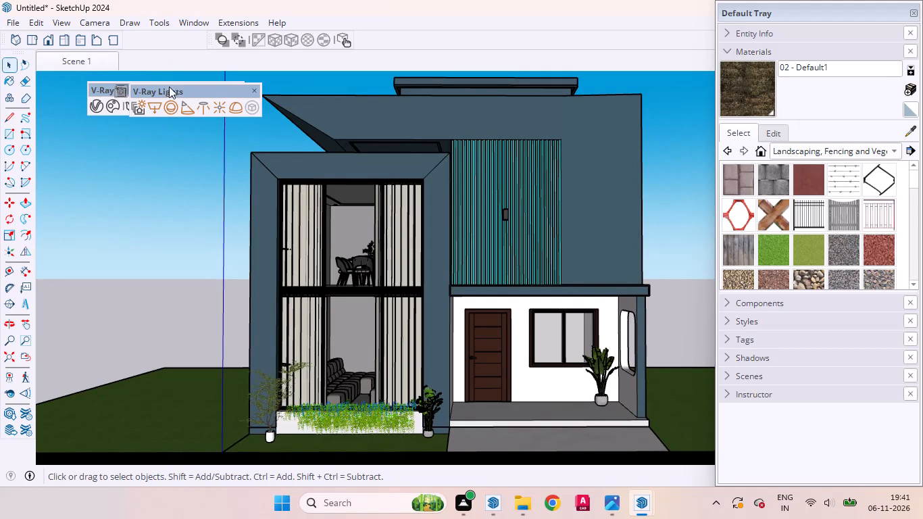
Separate the V-Ray Lights tools from the main V-Ray tools and open the V-Ray Asset Editor.
left_click_drag(184, 93, 347, 95)
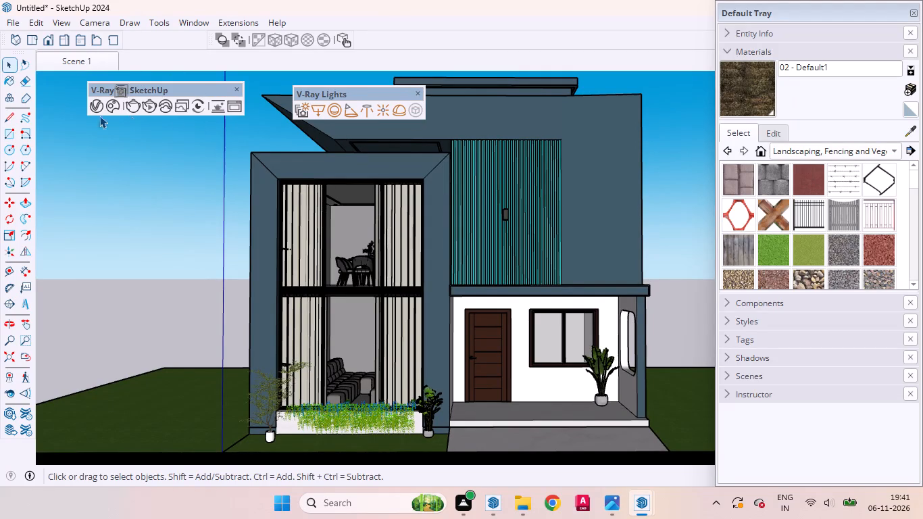
left_click(95, 108)
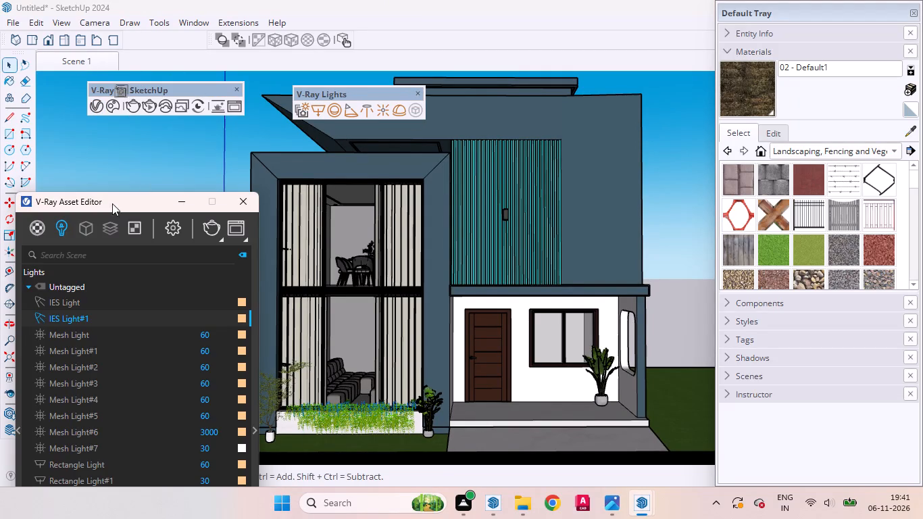
Bring the full lights list into view and set the intensity of Mesh Light#7 to 80.
left_click_drag(112, 203, 453, 76)
left_click(405, 101)
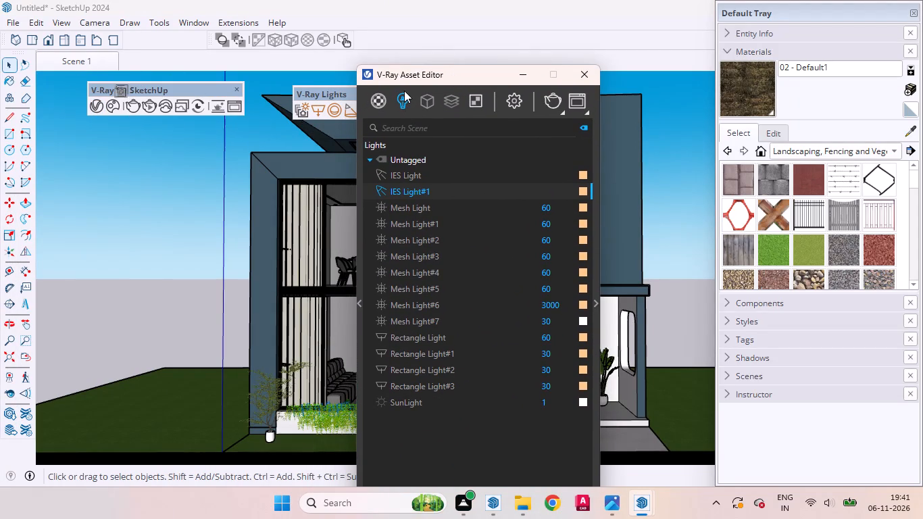
left_click(544, 324)
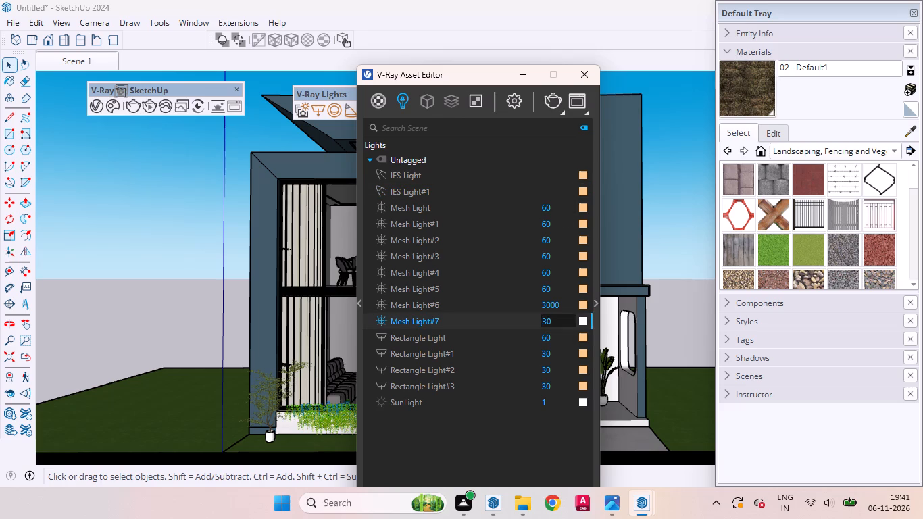
left_click(547, 320)
key("BackSpace")
key("8")
Activate the Scene 1 front view and start a V-Ray render, dismissing the disk notification.
left_click_drag(491, 82, 354, 137)
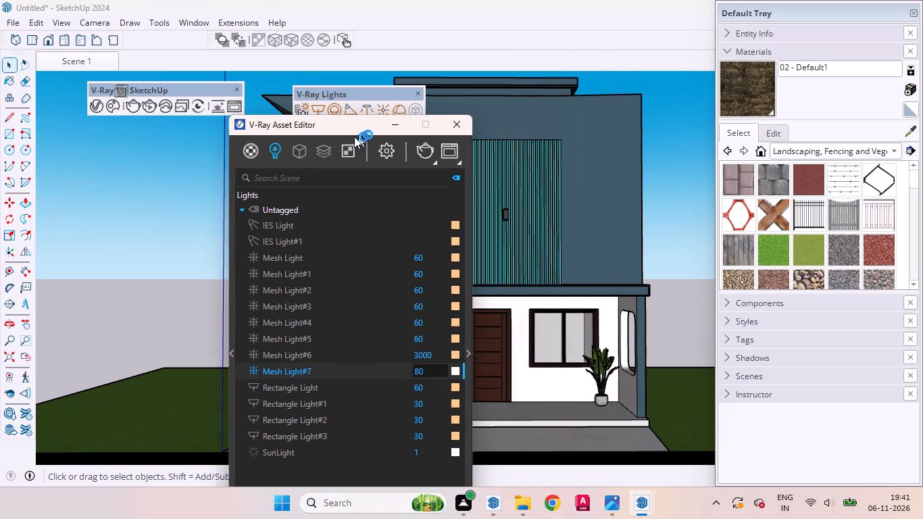
left_click_drag(354, 137, 430, 157)
left_click(74, 59)
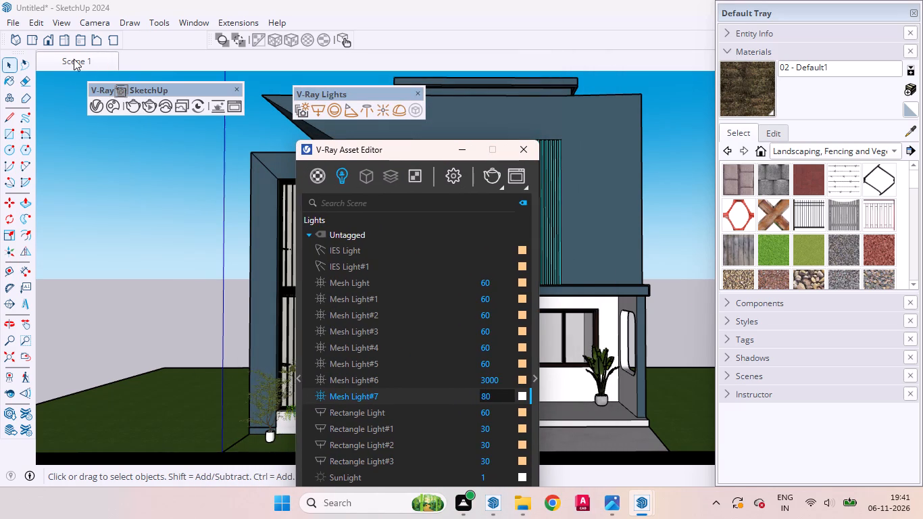
left_click(491, 176)
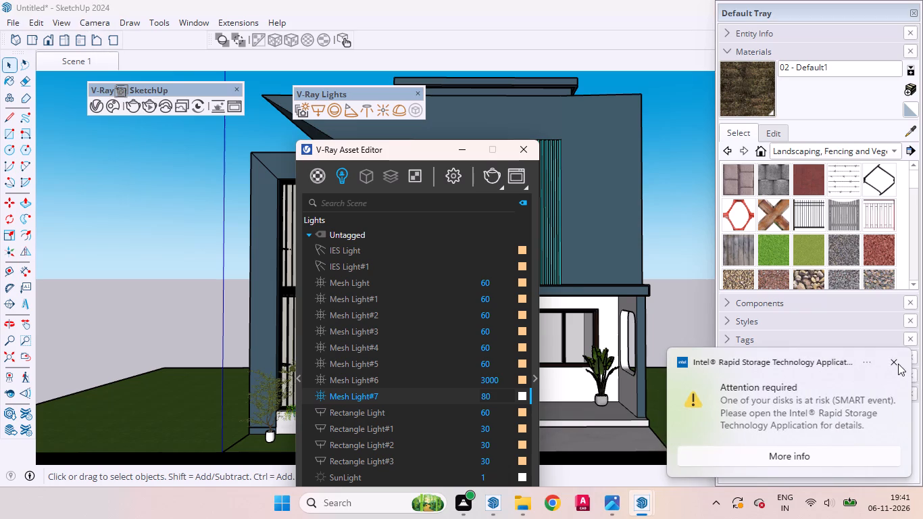
left_click(897, 363)
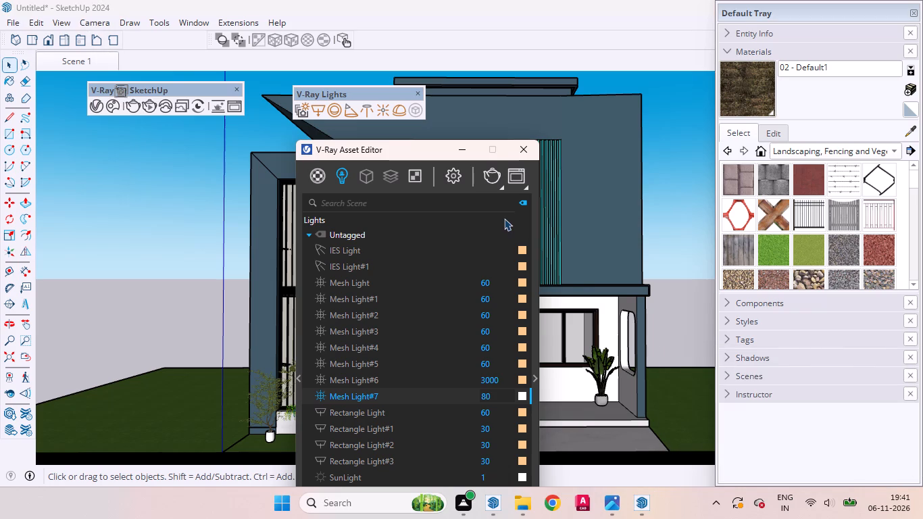